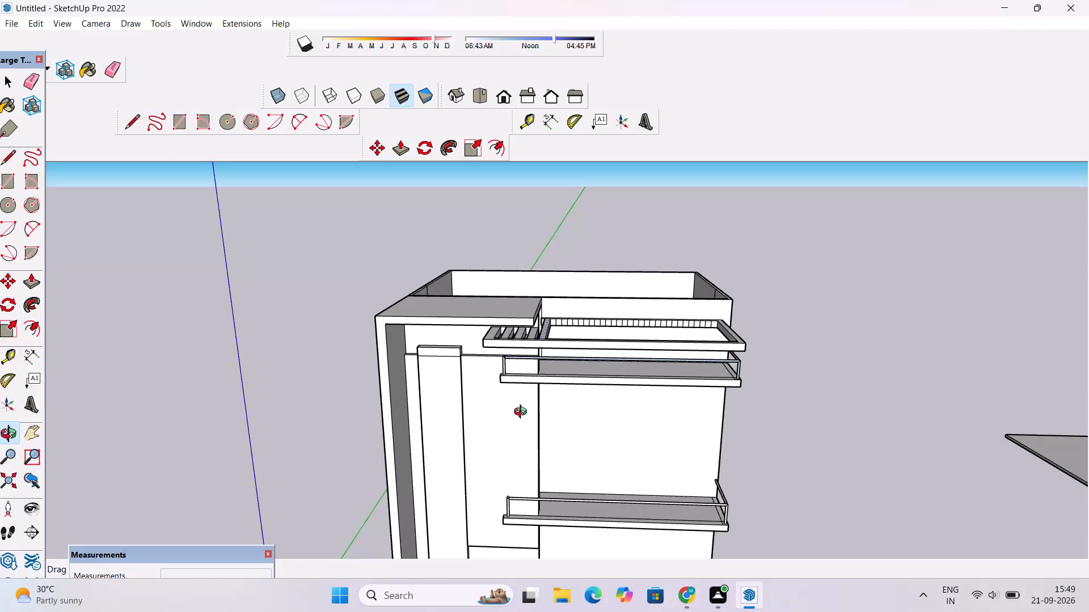
Examine the slatted pull-out tray at the top of the cabinet, closing in on its divider bar and evenly divided back rail.
shift+drag(523, 413, 501, 479)
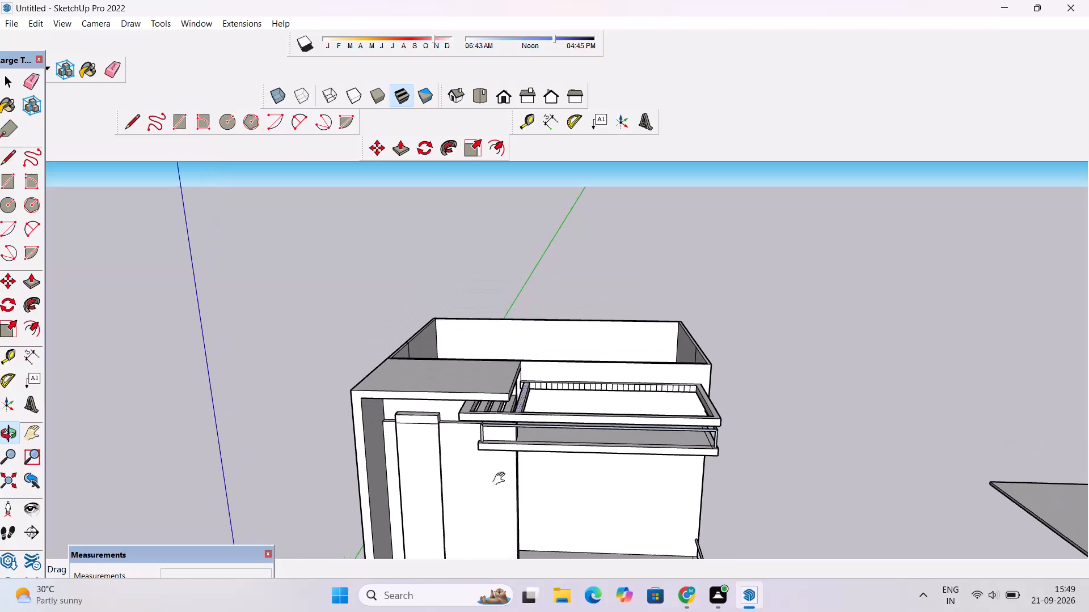
shift+drag(501, 479, 501, 479)
scroll(489, 467, up, 2)
drag(575, 383, 569, 420)
scroll(567, 368, up, 8)
shift+drag(562, 377, 547, 362)
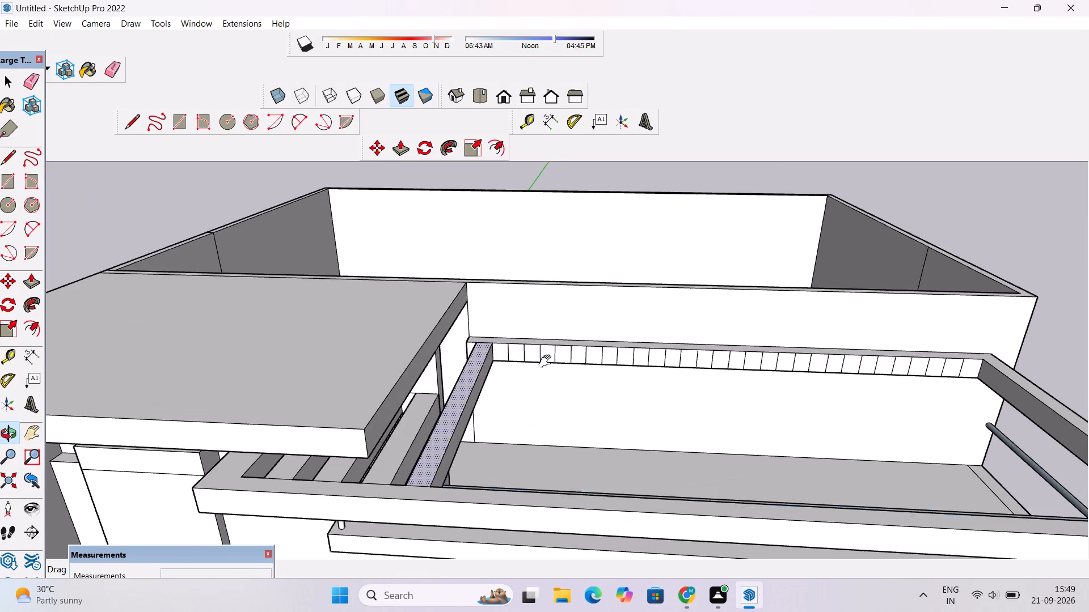
shift+drag(547, 362, 544, 358)
drag(522, 393, 555, 427)
drag(559, 430, 546, 390)
shift+scroll(541, 383, up, 2)
shift+drag(525, 392, 495, 407)
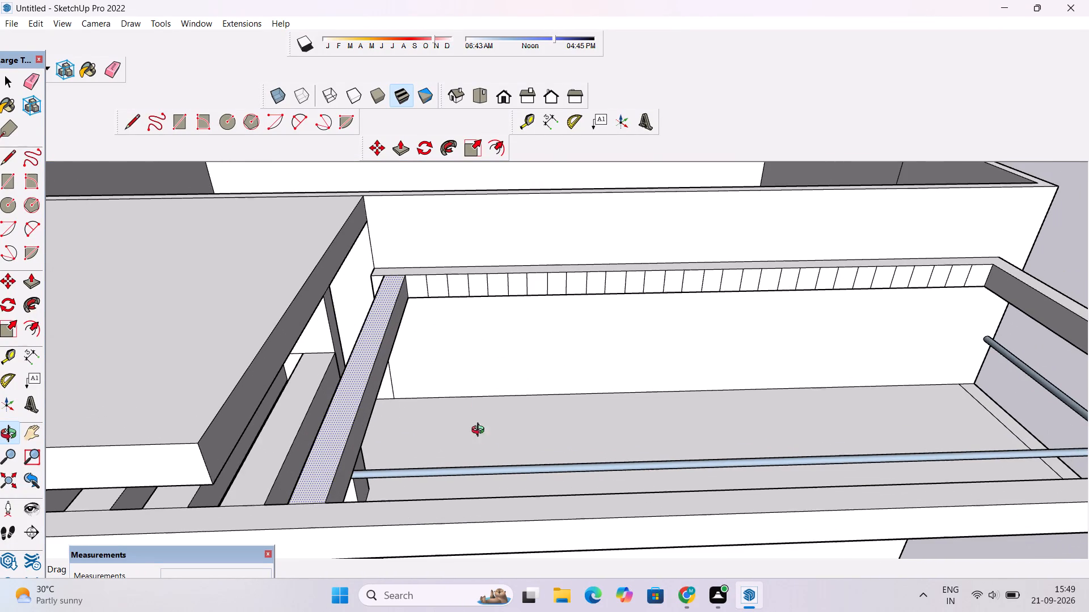
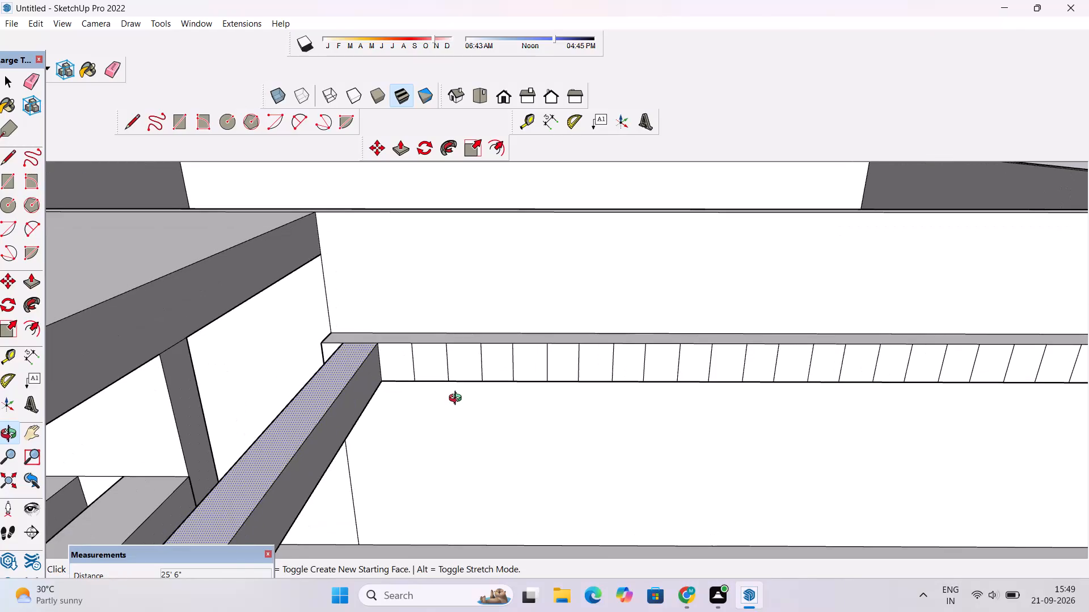
Push/Pull the next four alternate divisions of the tray's back rail 25' 6" to the front rail as slats.
key(p)
scroll(406, 337, down, 7)
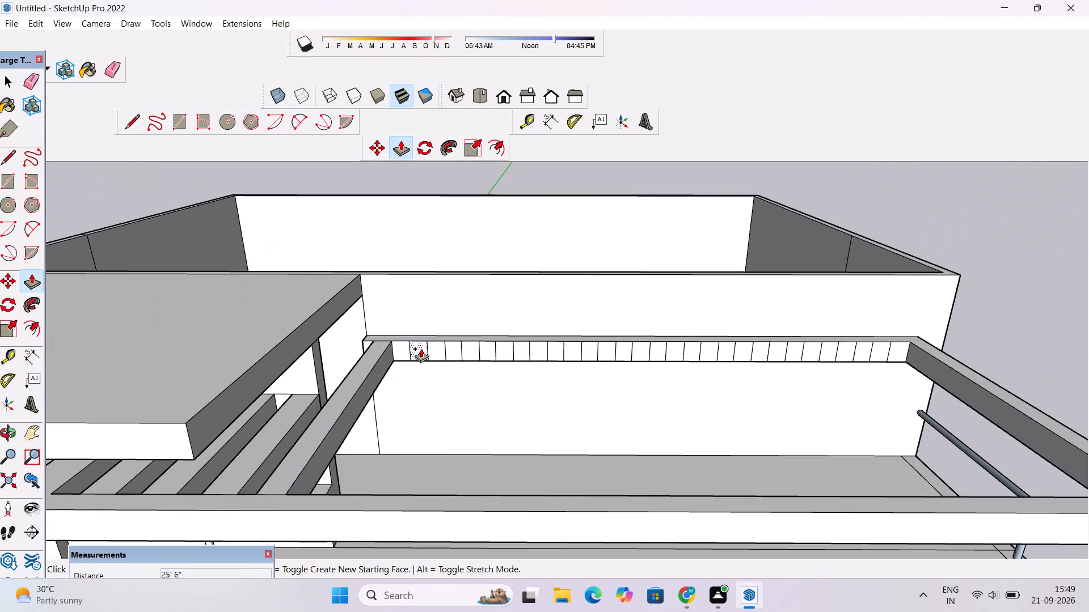
click(421, 348)
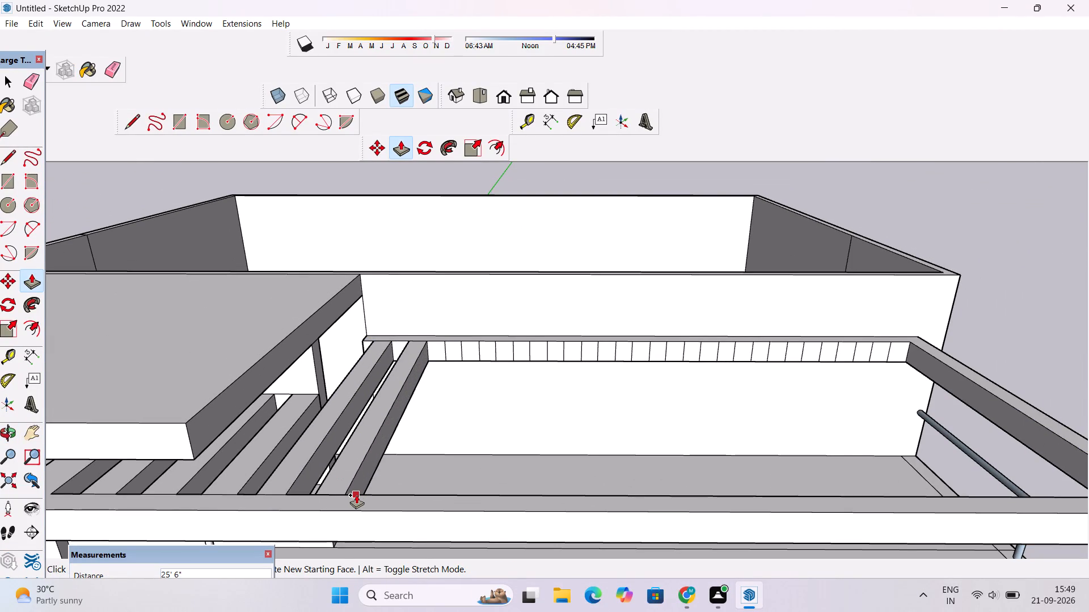
click(356, 495)
click(455, 354)
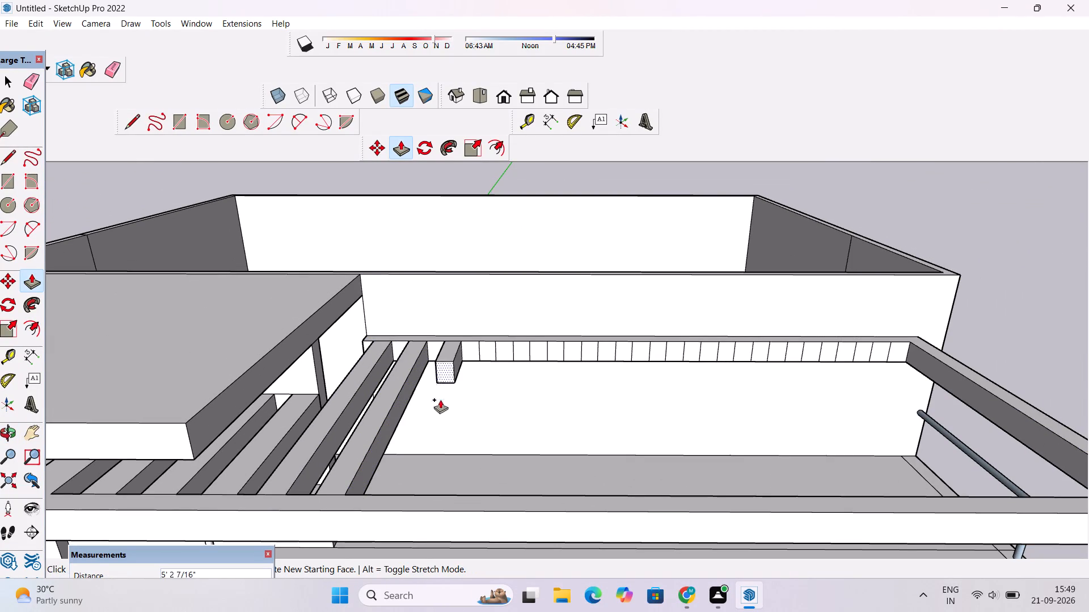
click(391, 498)
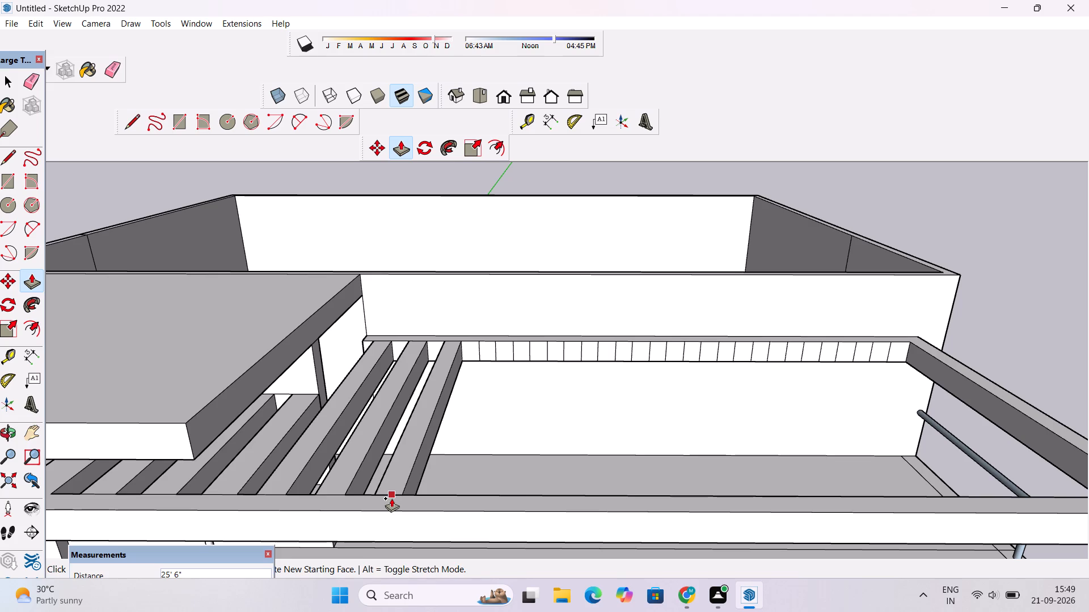
click(488, 347)
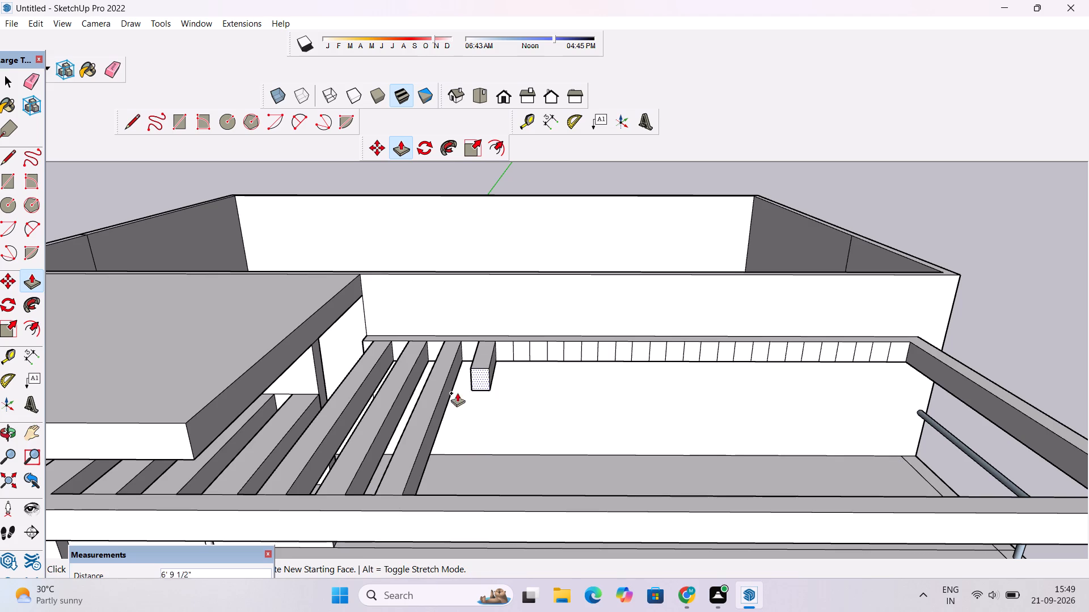
scroll(420, 496, up, 6)
click(420, 496)
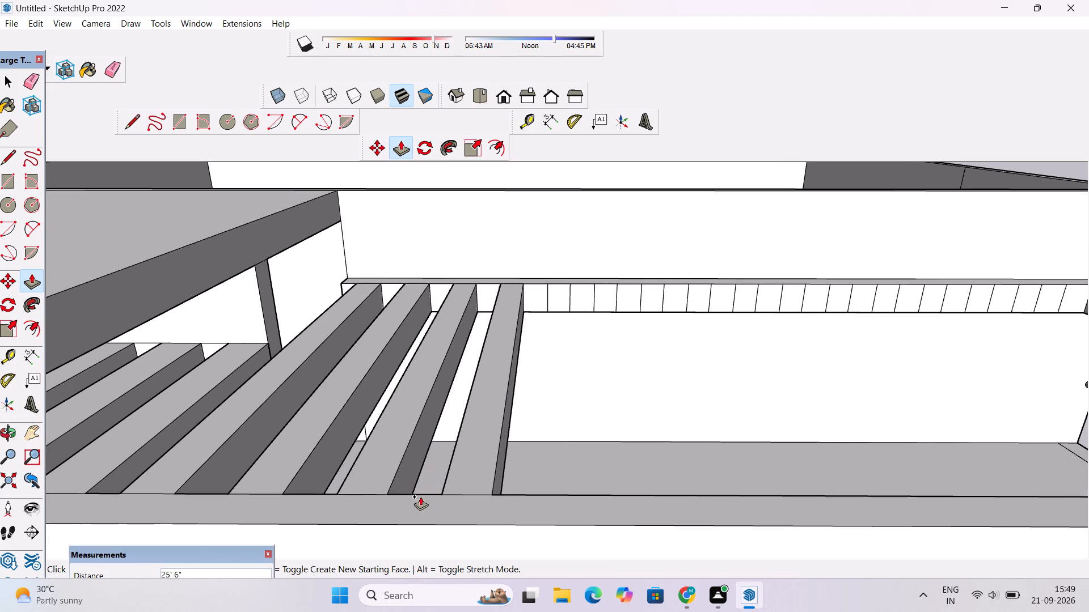
click(556, 301)
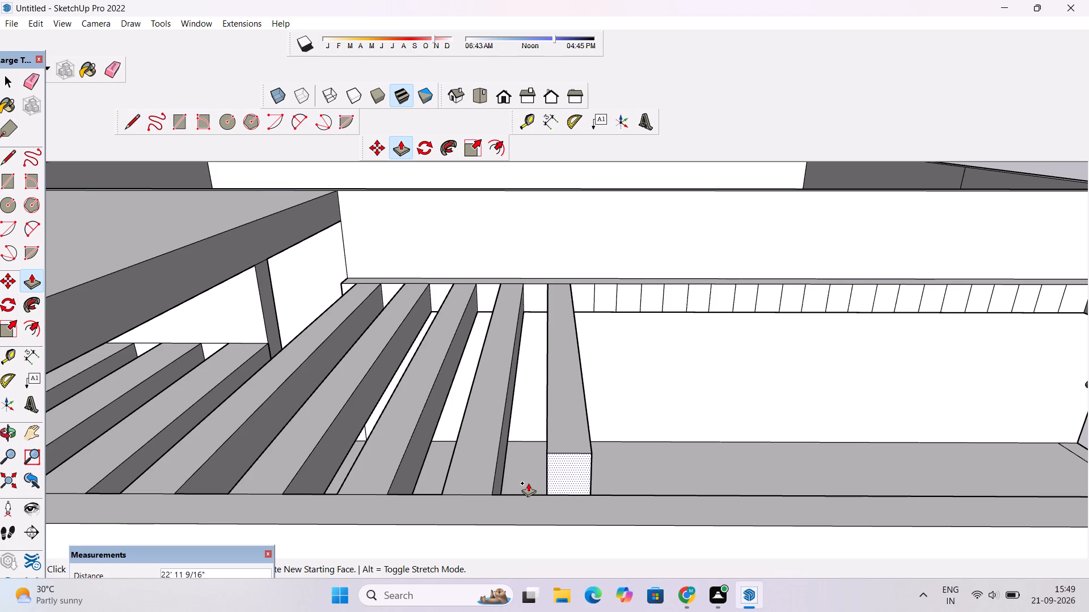
click(526, 497)
Extrude two more slats 25' 6" from the next alternate back-rail divisions, ending them at the tray's front rail.
scroll(515, 437, down, 2)
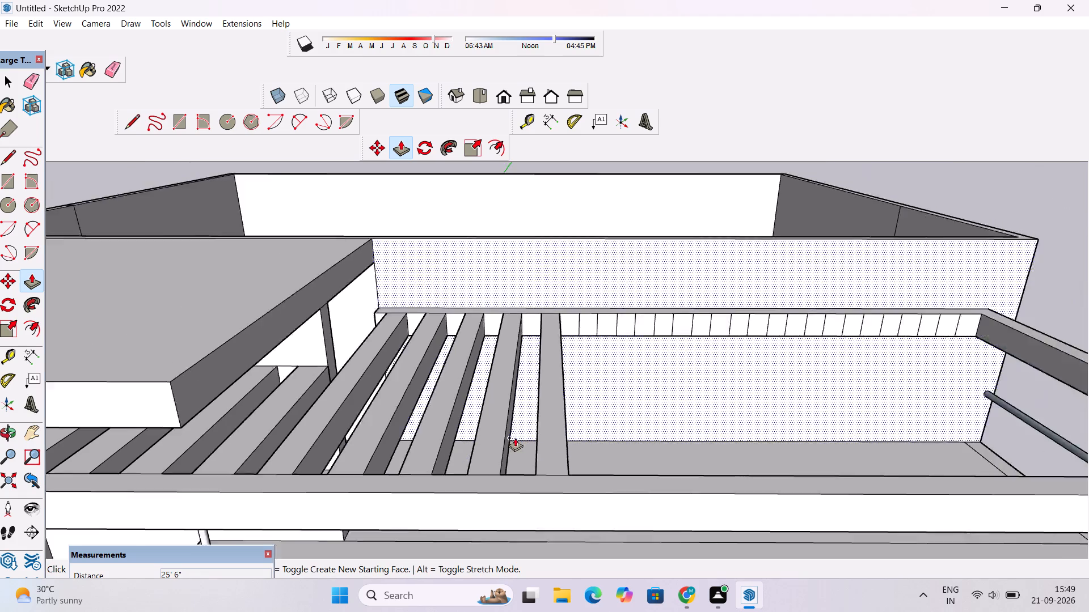
scroll(515, 437, down, 5)
scroll(812, 342, up, 3)
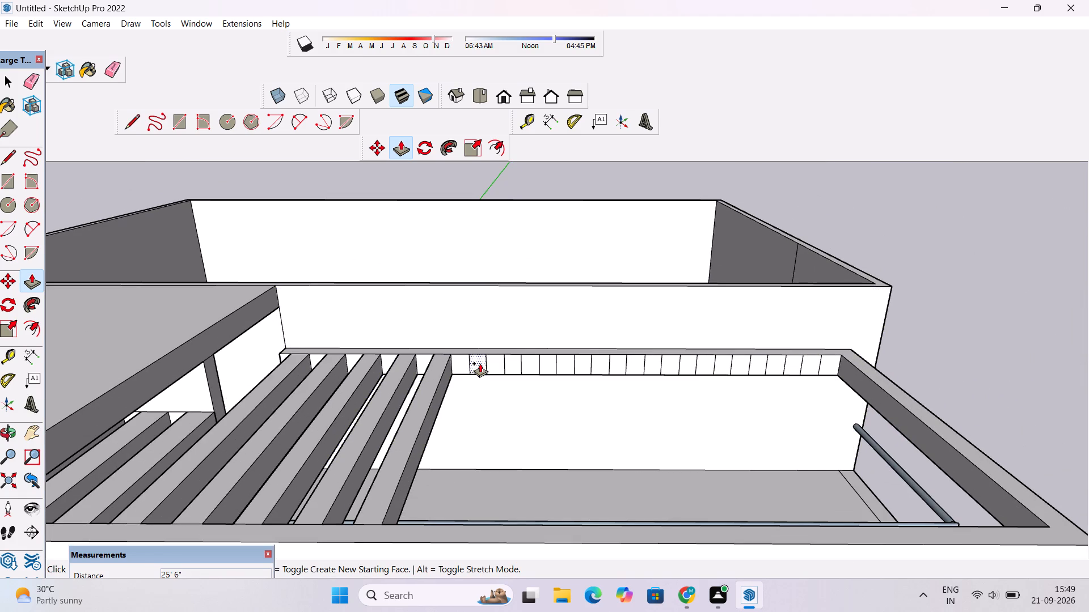
click(480, 363)
scroll(474, 385, down, 5)
scroll(457, 440, up, 13)
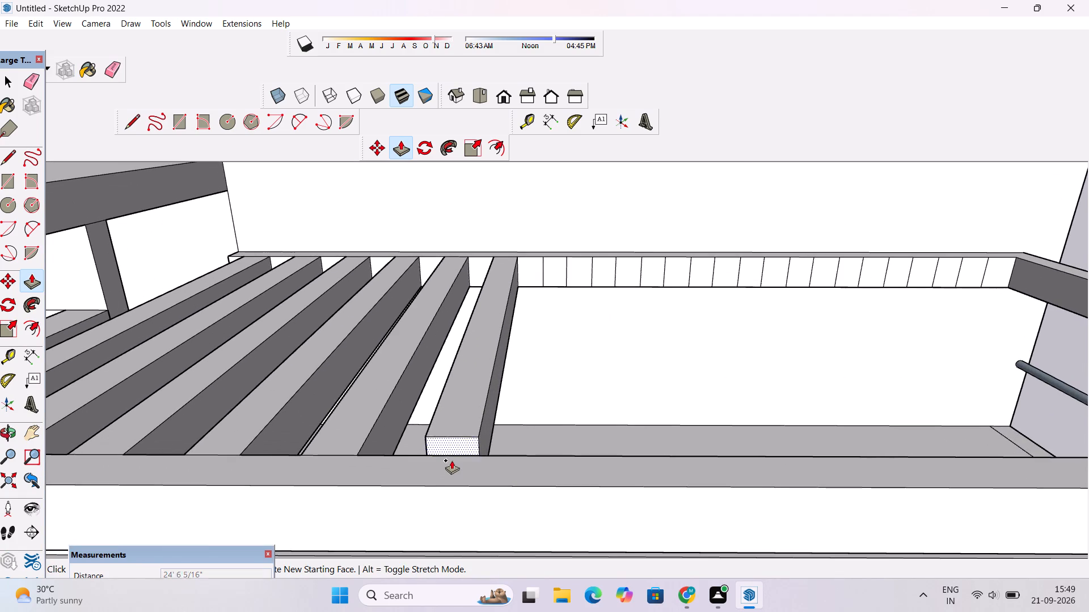
click(453, 458)
click(556, 275)
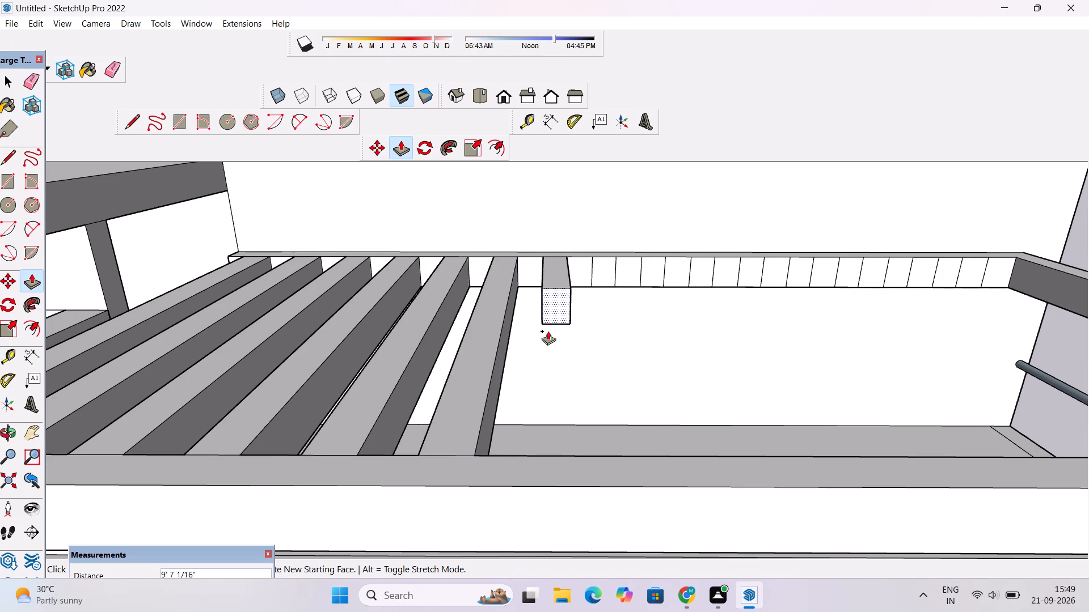
scroll(548, 332, down, 4)
scroll(543, 401, up, 6)
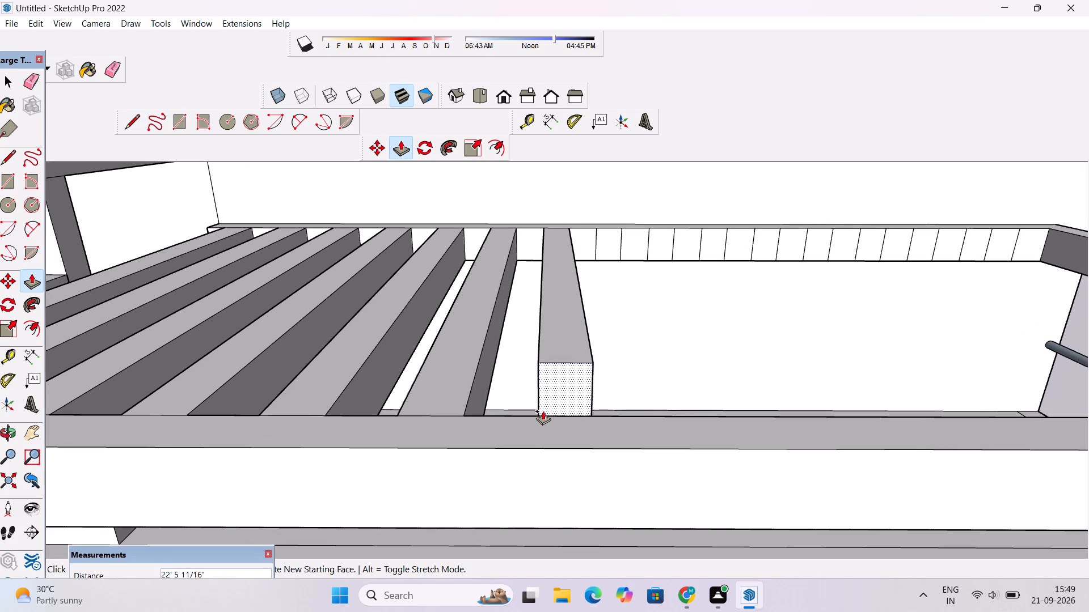
click(544, 419)
Continue the tray slats with two more 25' 6" extrusions, skipping one back-rail division between each slat.
scroll(552, 286, down, 3)
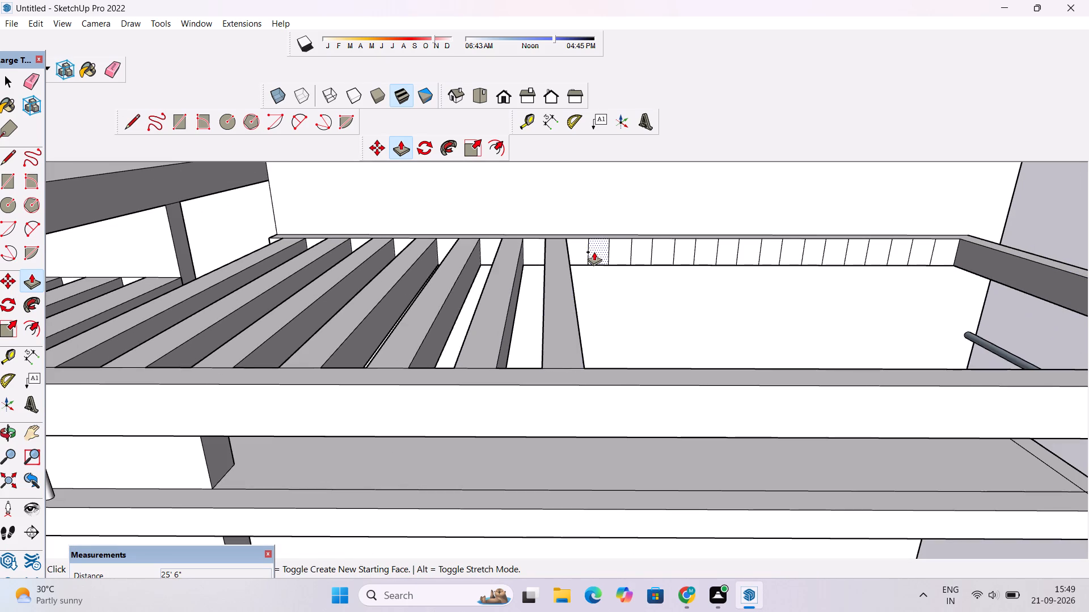
click(594, 251)
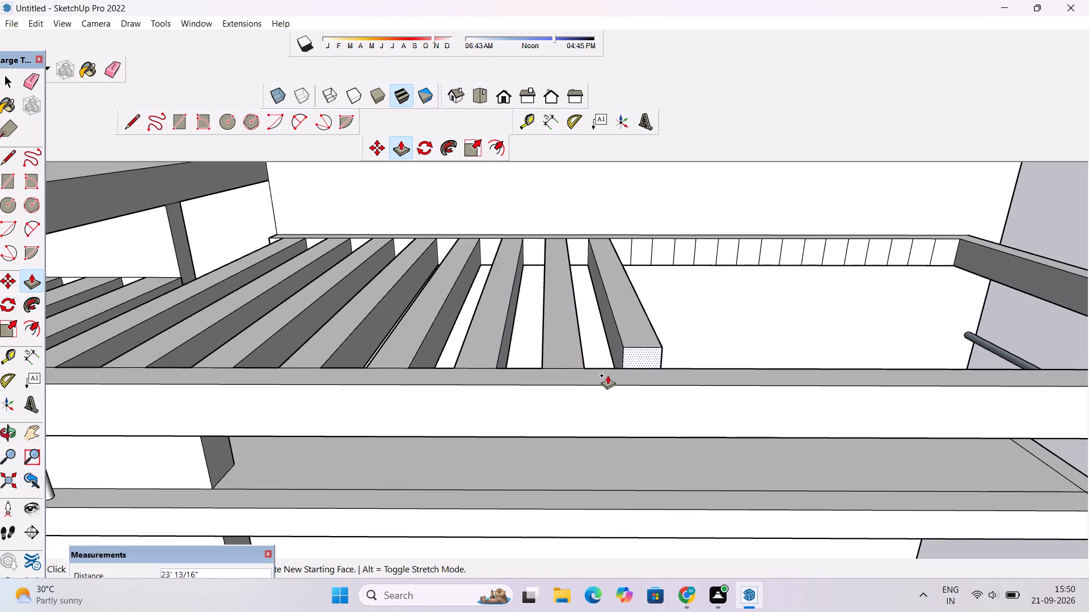
click(657, 372)
scroll(449, 333, down, 5)
scroll(626, 288, up, 4)
scroll(551, 277, up, 3)
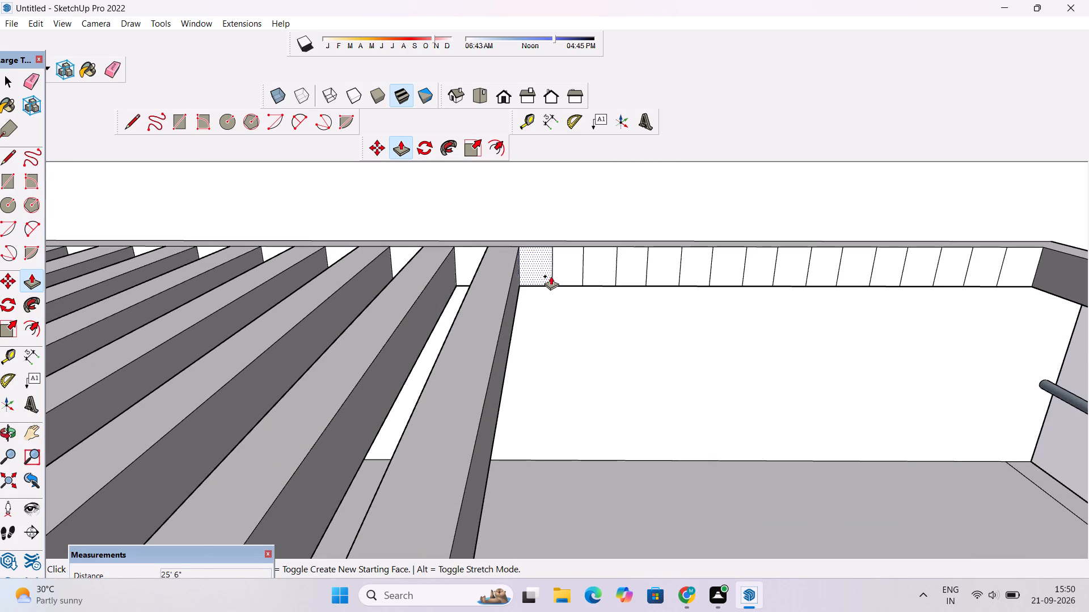
click(572, 260)
scroll(572, 260, down, 5)
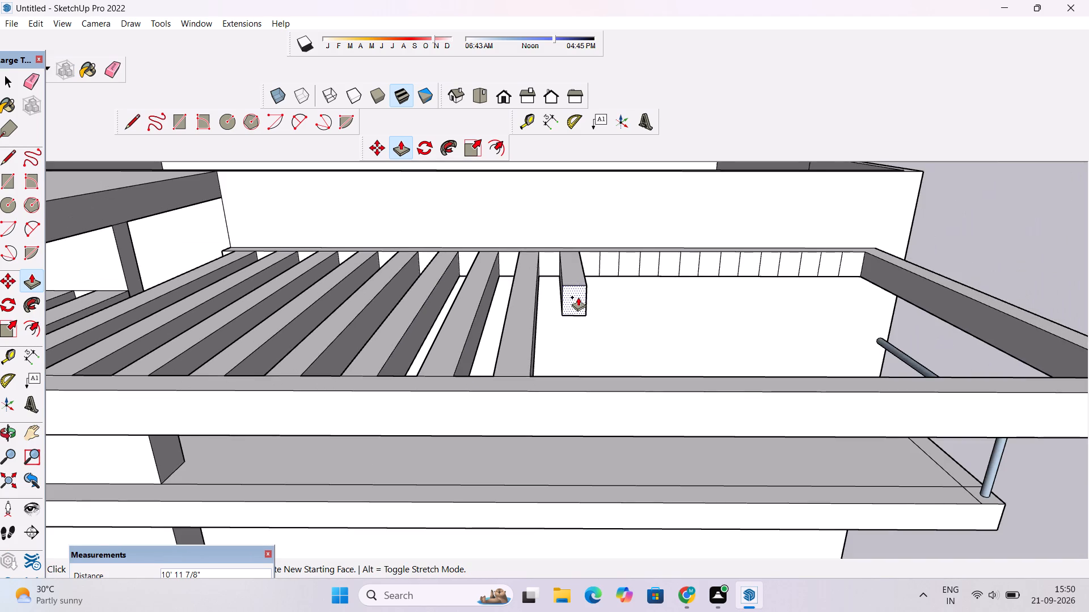
scroll(578, 297, down, 4)
scroll(592, 349, up, 9)
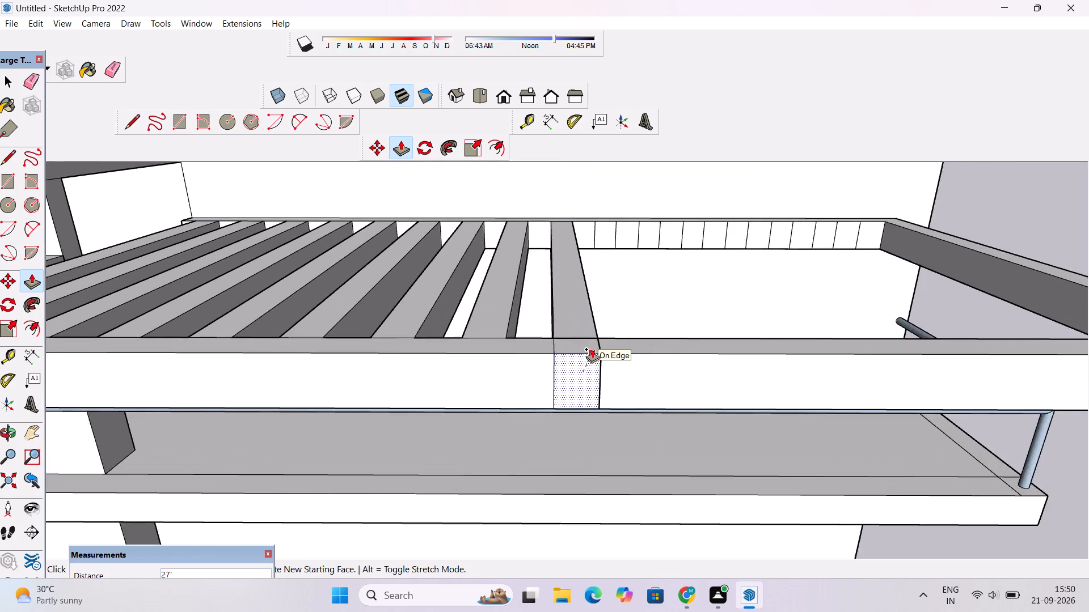
scroll(592, 349, up, 3)
click(607, 333)
Push/Pull another two alternate back-rail divisions 25' 6" up to the front rail, keeping the slat spacing.
scroll(408, 318, down, 5)
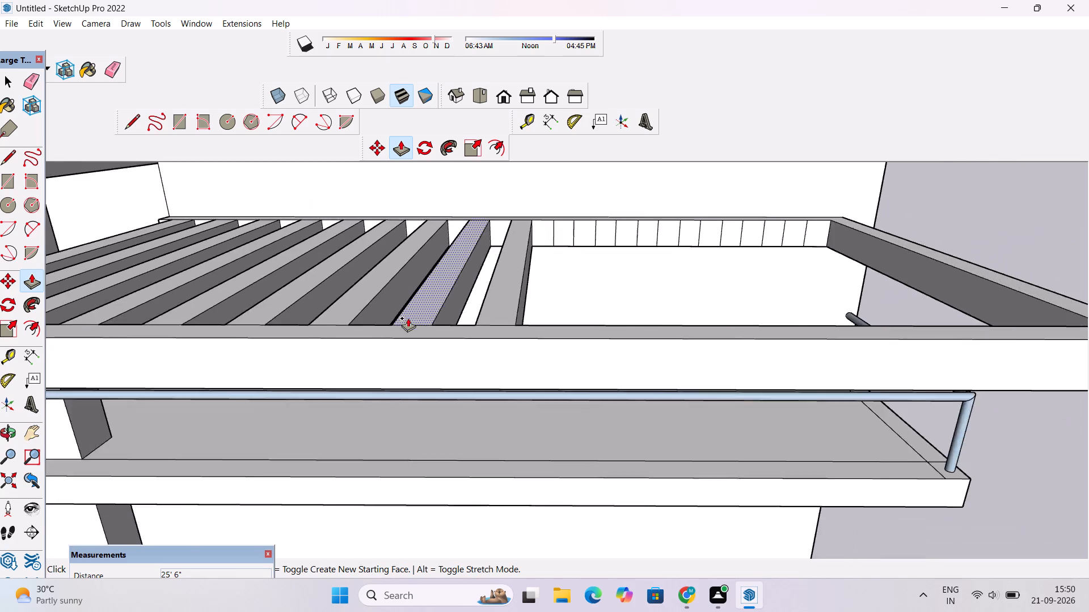
scroll(408, 318, down, 5)
scroll(512, 246, up, 12)
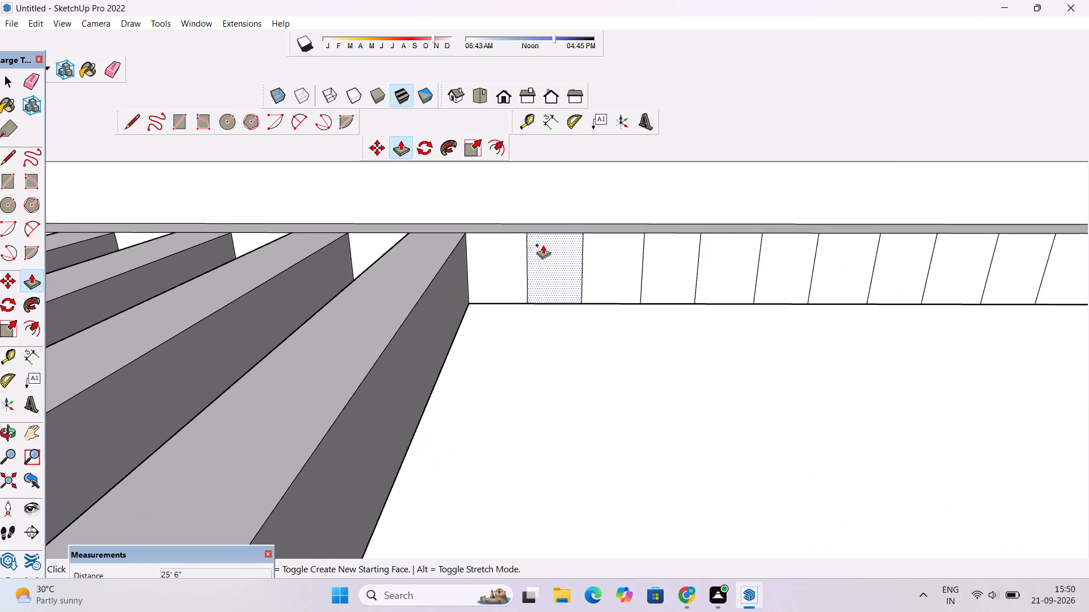
click(543, 245)
scroll(542, 279, down, 19)
scroll(541, 315, up, 8)
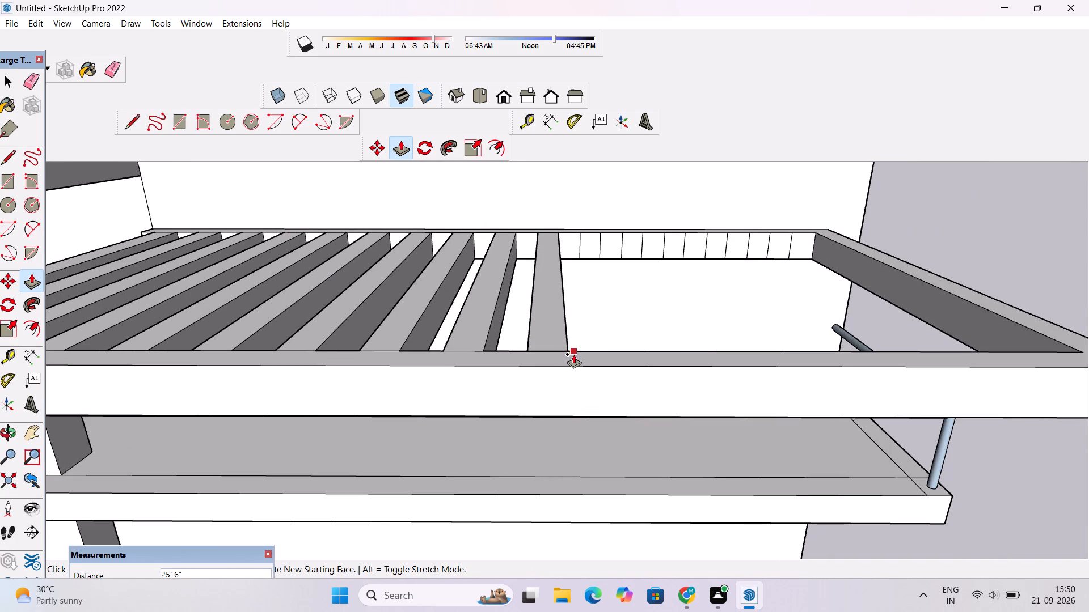
click(573, 354)
click(585, 242)
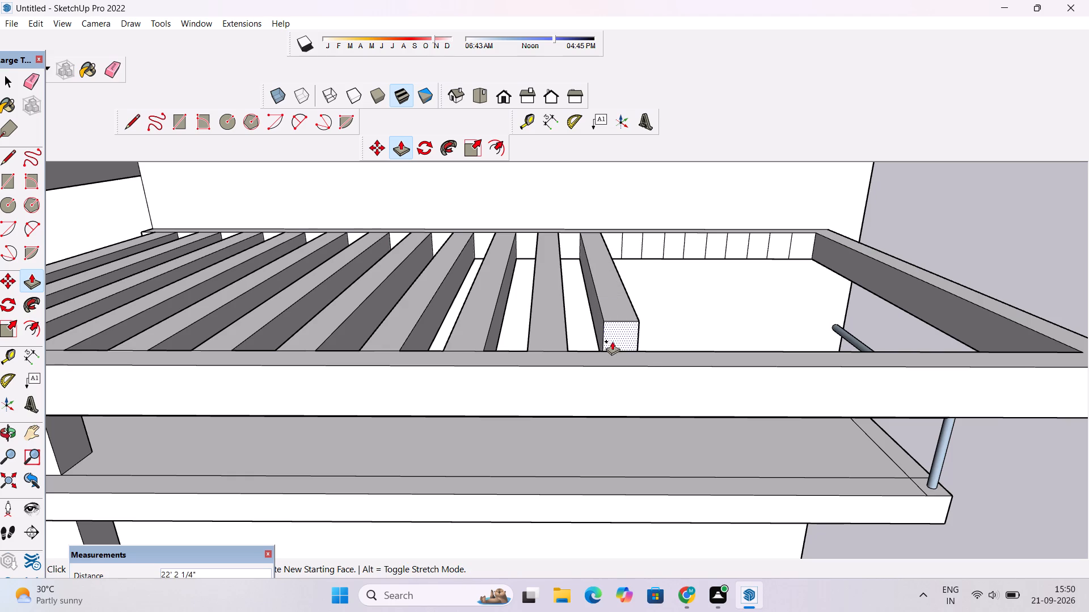
click(662, 353)
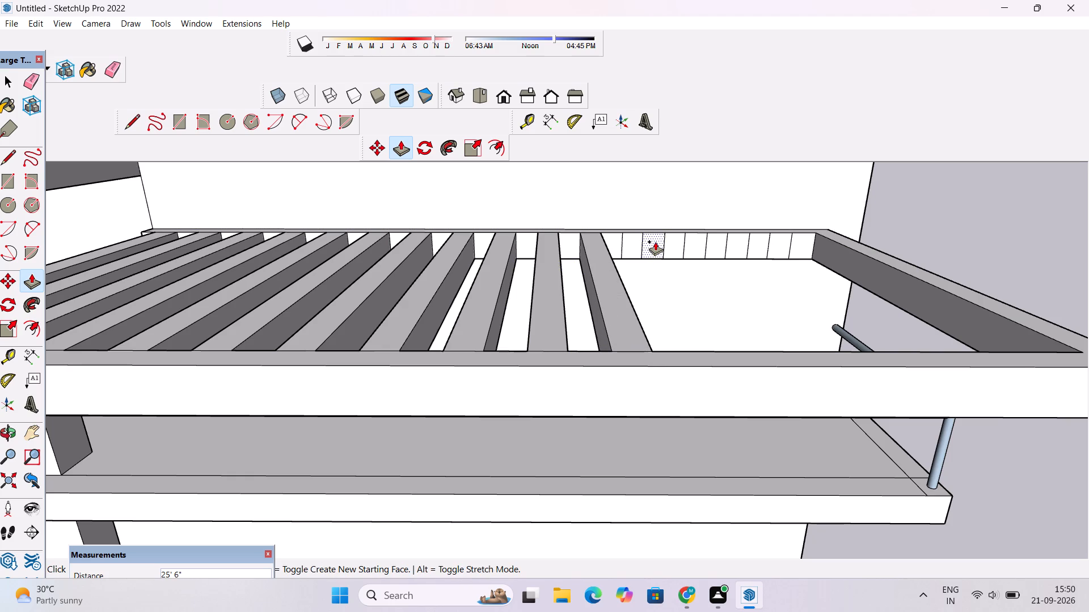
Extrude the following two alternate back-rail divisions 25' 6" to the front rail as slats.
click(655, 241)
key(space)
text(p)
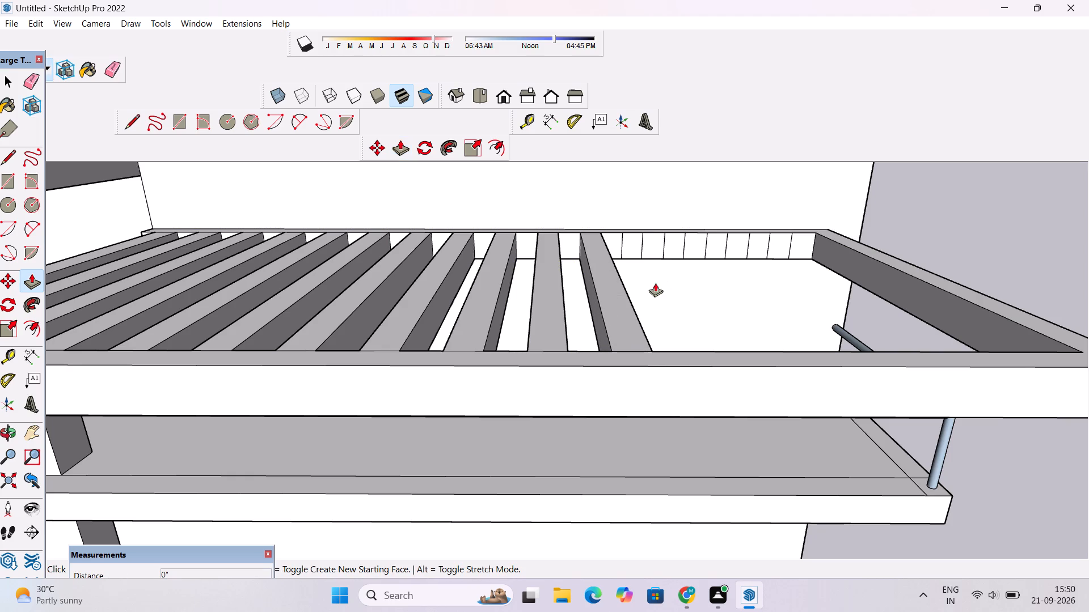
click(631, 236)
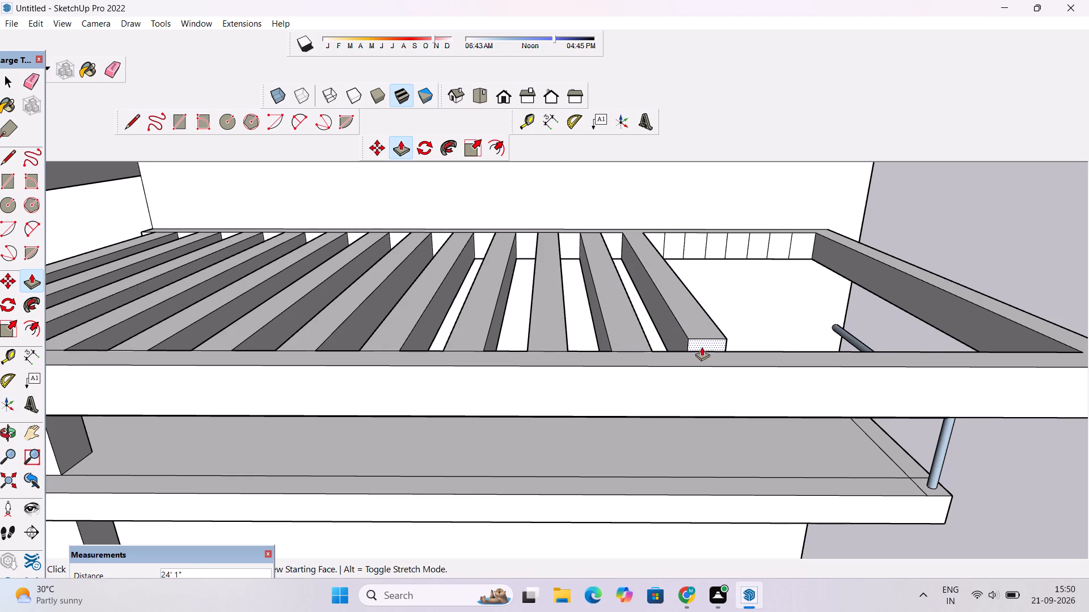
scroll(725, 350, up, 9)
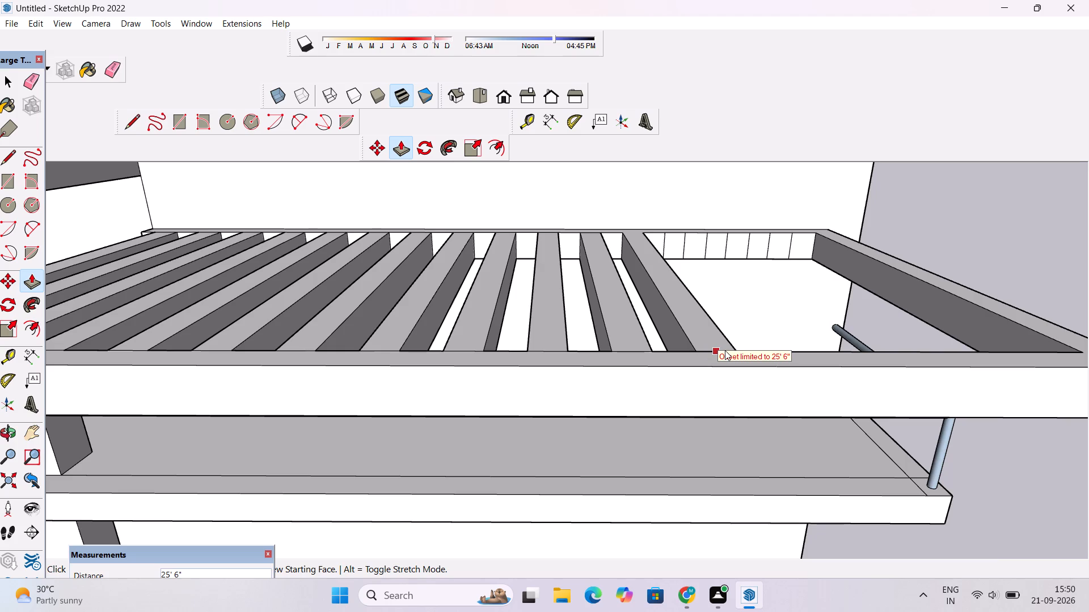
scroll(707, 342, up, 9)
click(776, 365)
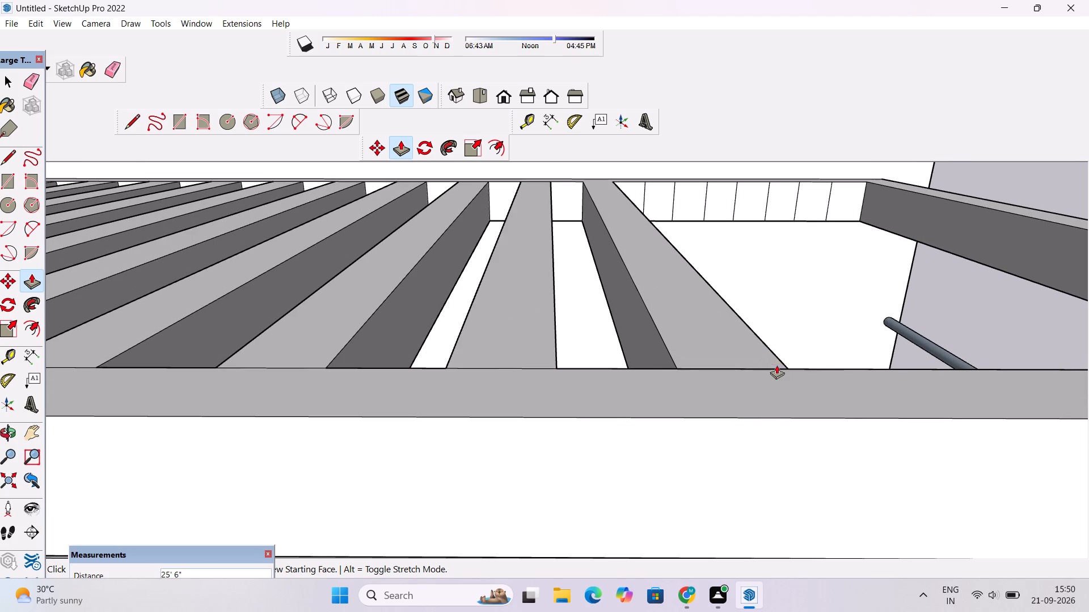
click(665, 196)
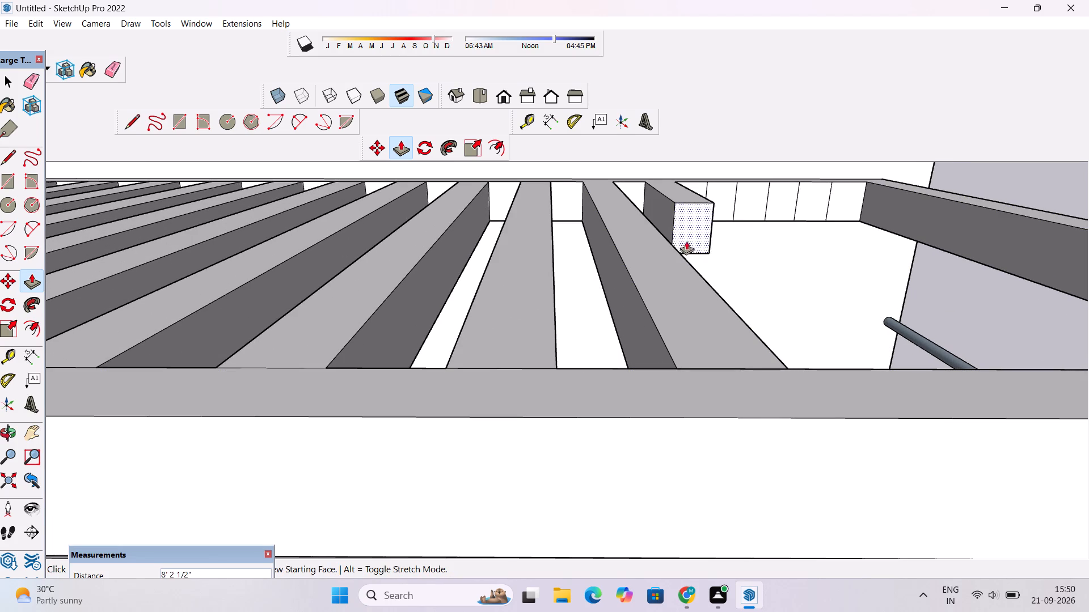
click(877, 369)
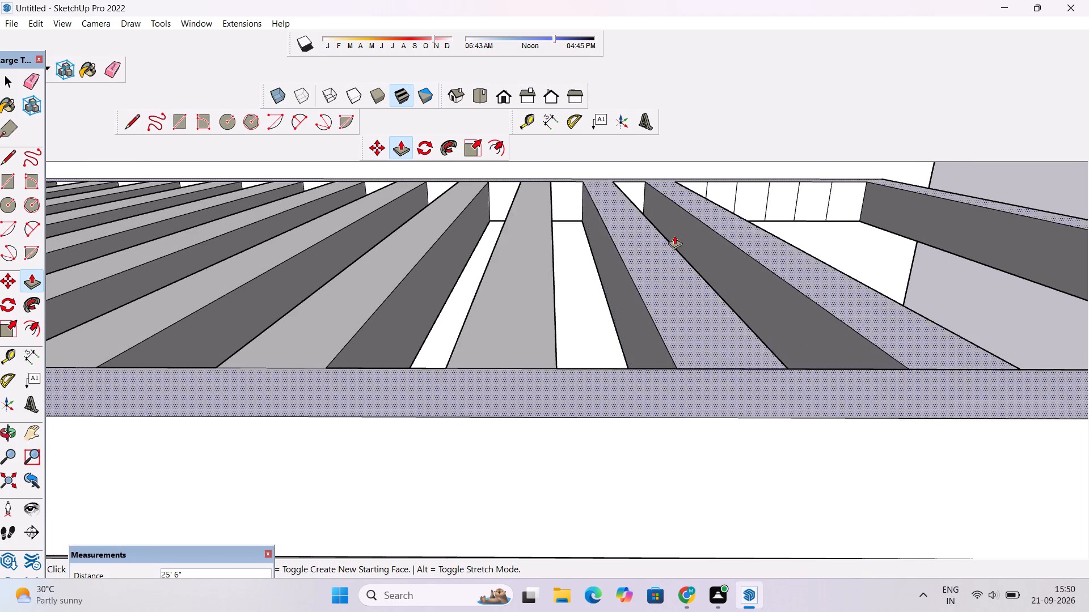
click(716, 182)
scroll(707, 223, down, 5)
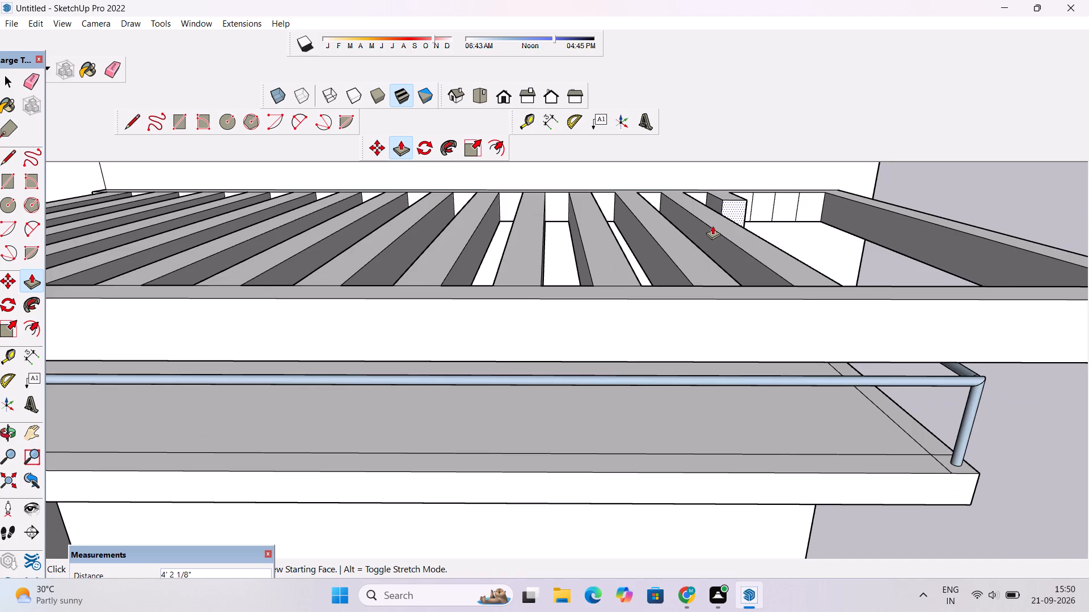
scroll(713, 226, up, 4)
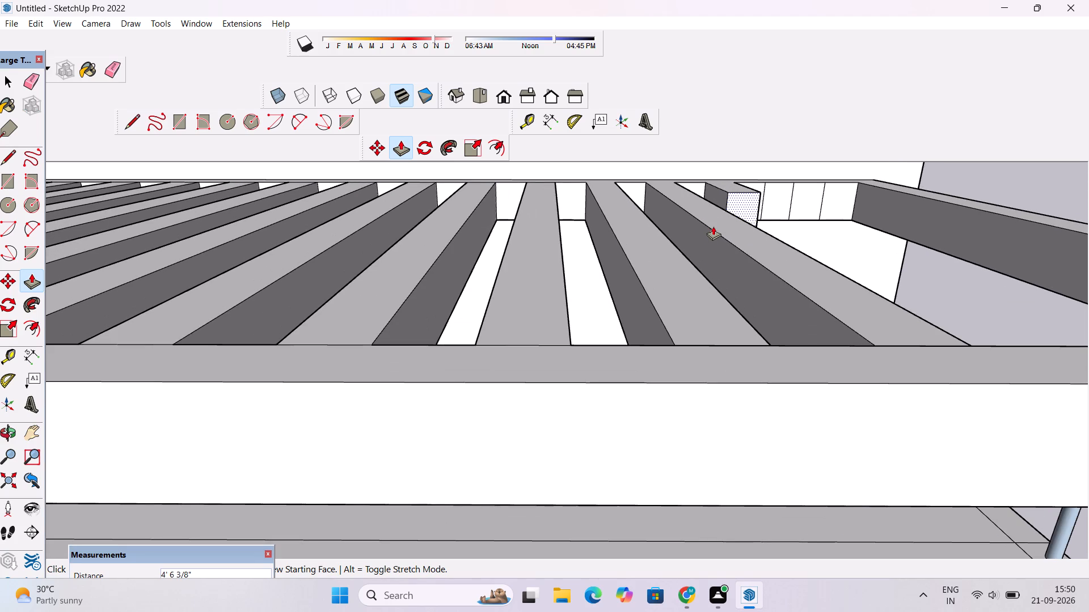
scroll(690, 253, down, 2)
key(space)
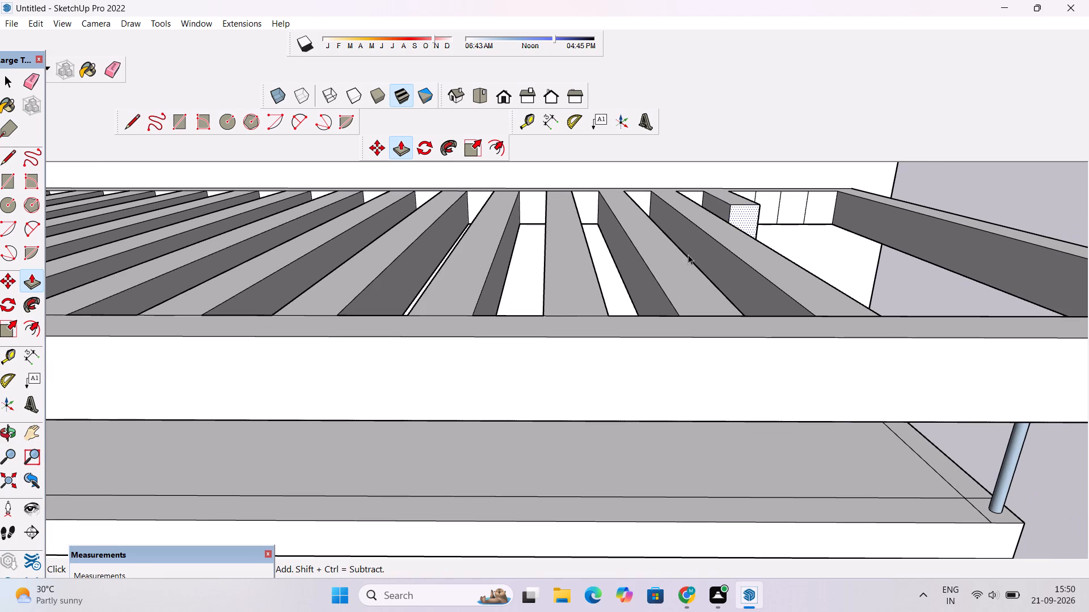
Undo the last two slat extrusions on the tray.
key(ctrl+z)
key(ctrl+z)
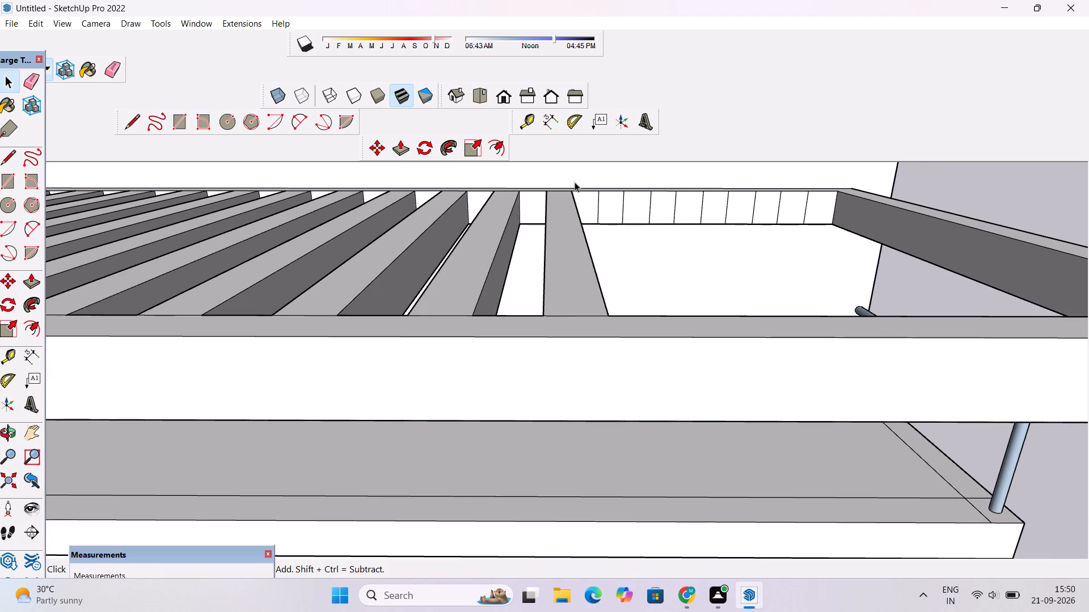
Push/Pull the next alternate back-rail division of the tray 25' 6" to the front rail, skipping one division.
scroll(574, 180, up, 10)
scroll(574, 180, down, 1)
key(p)
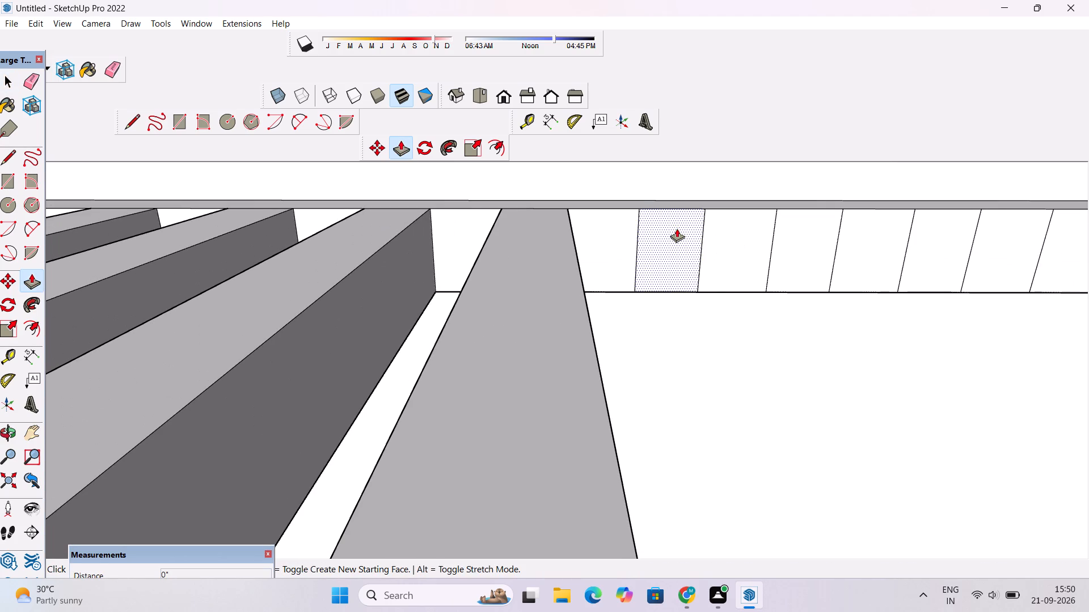
click(677, 228)
scroll(684, 257, down, 6)
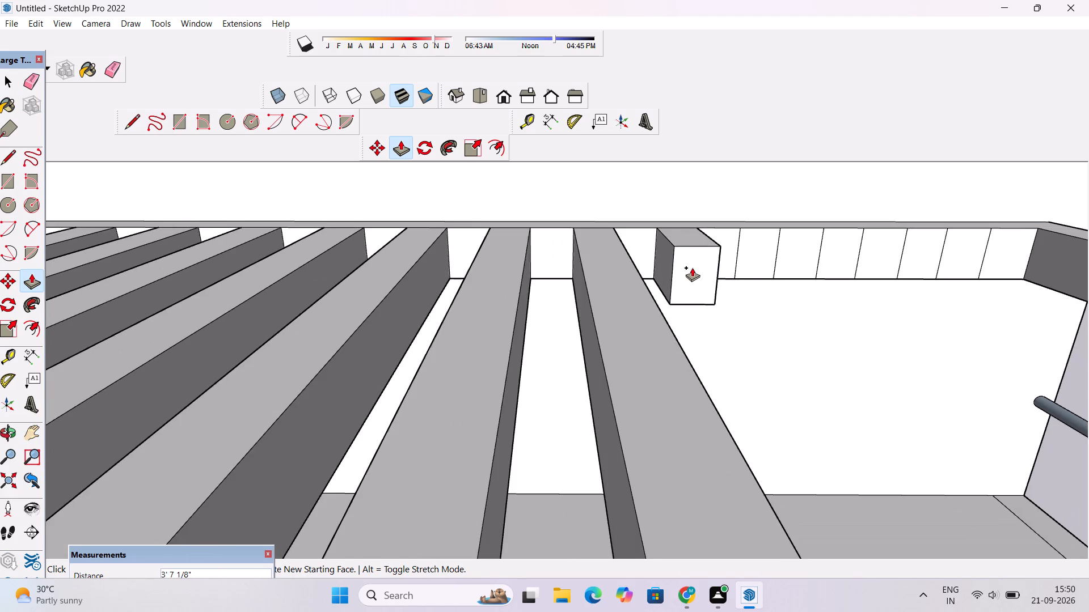
scroll(692, 267, down, 9)
scroll(739, 315, up, 3)
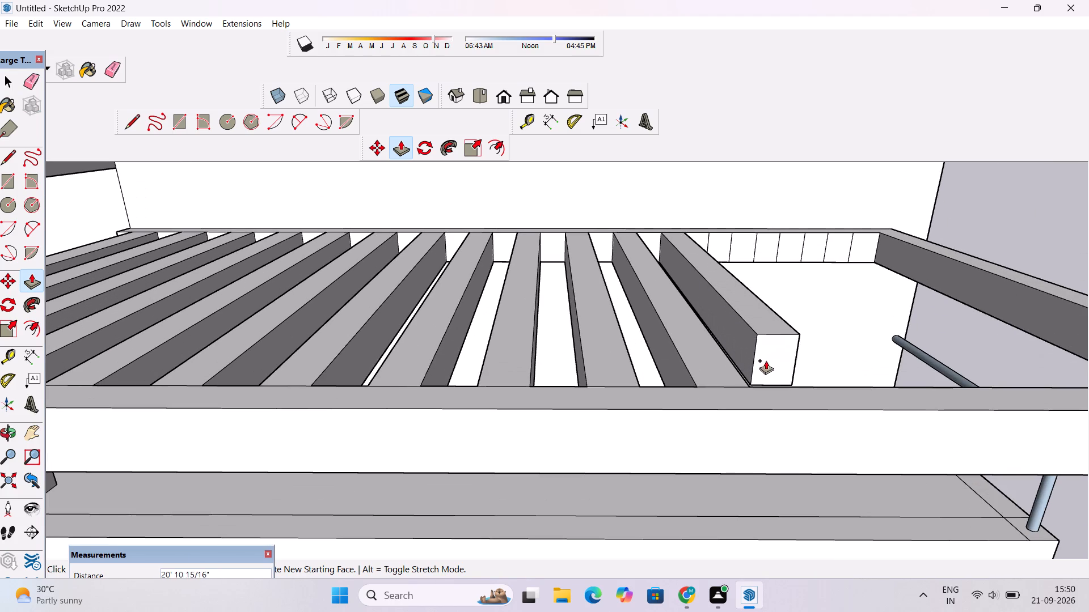
click(792, 386)
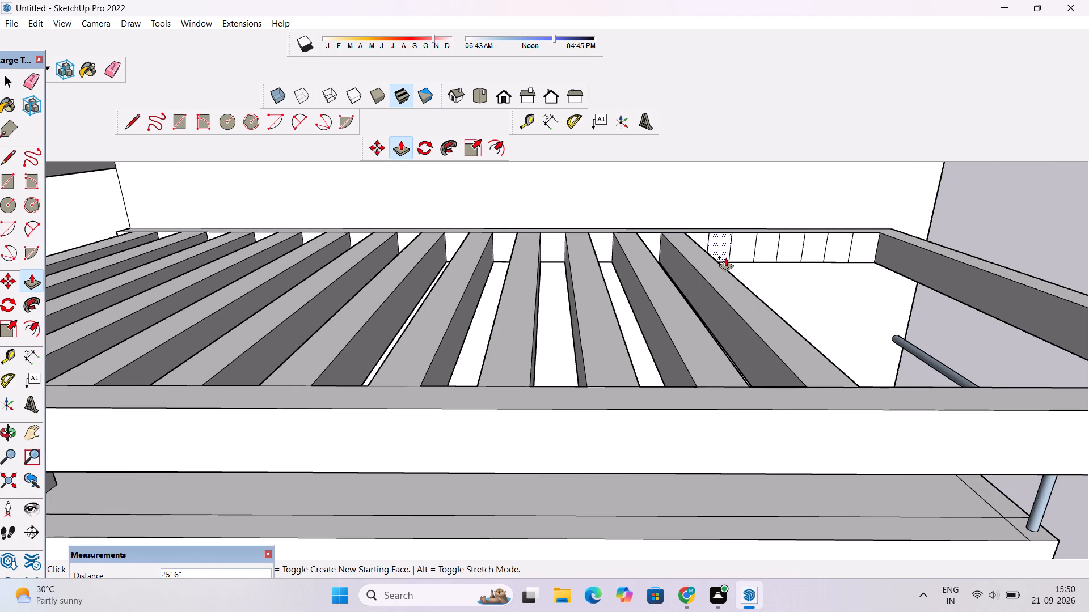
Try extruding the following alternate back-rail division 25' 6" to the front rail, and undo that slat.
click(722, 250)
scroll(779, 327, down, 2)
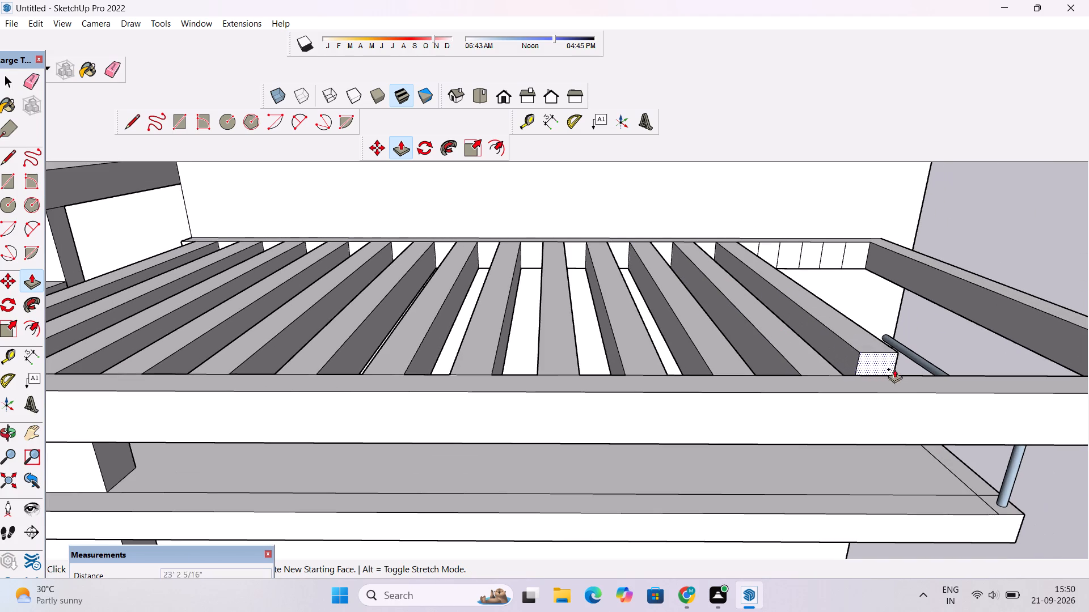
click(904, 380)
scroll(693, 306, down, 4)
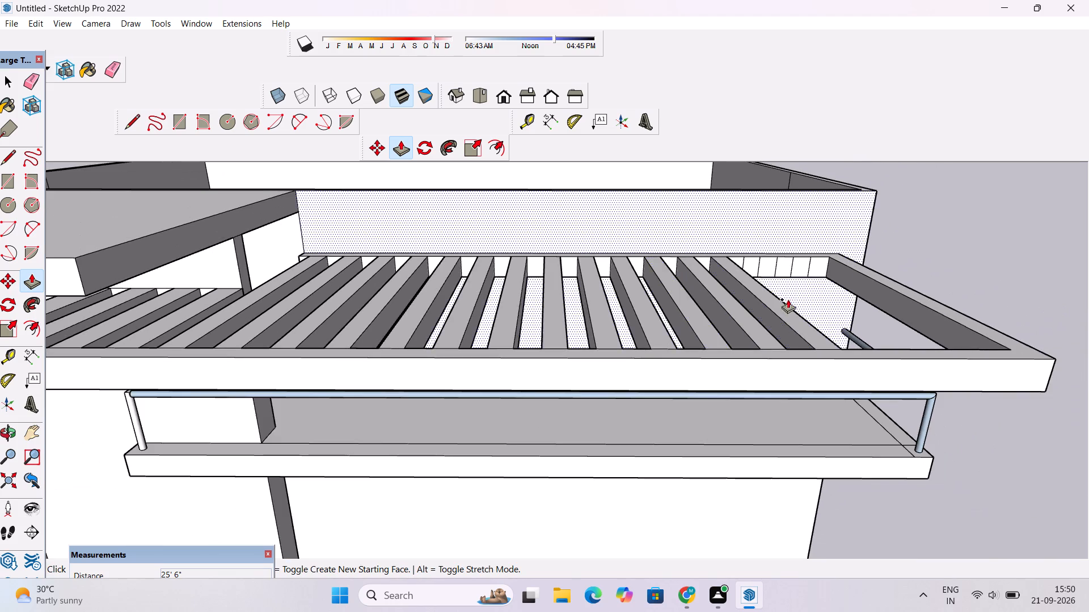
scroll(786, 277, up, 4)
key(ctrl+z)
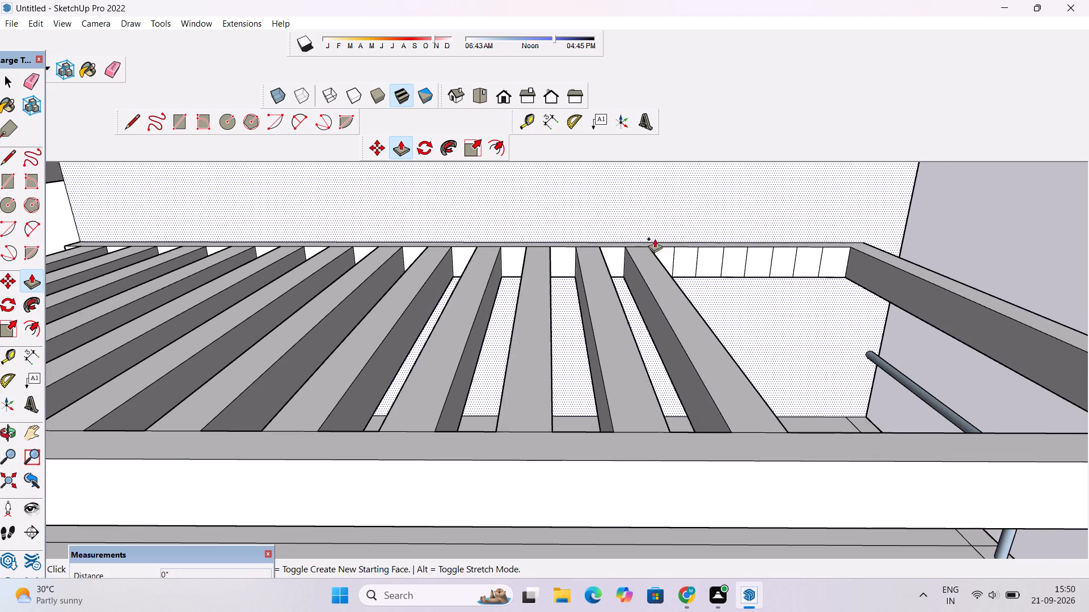
Extrude the following two alternate back-rail divisions 25' 6" to the front rail as slats, keeping one division between them.
click(677, 249)
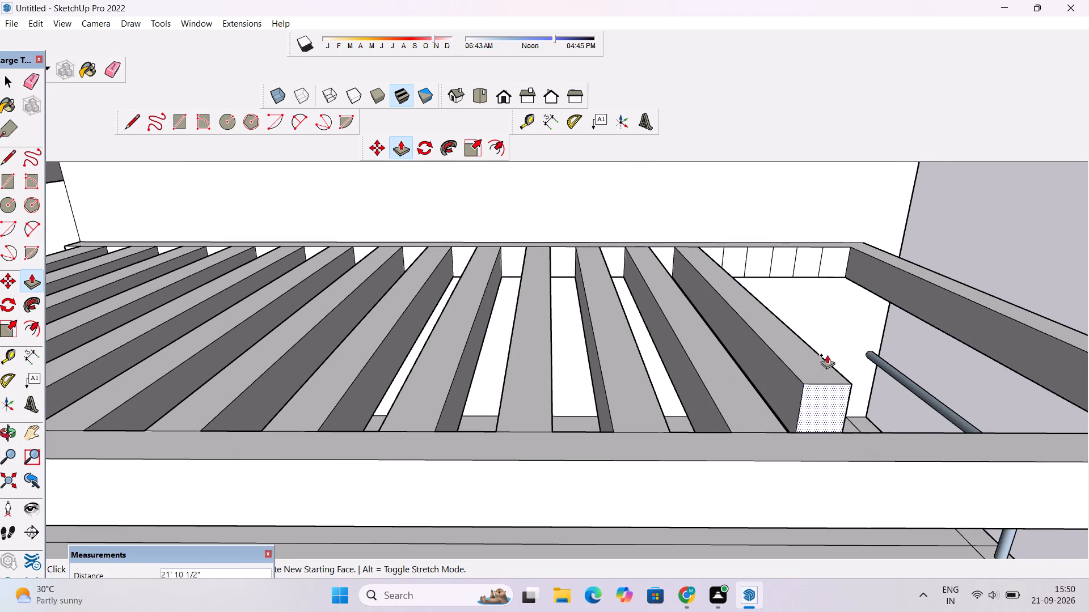
scroll(826, 348, down, 5)
scroll(860, 375, up, 4)
scroll(860, 375, down, 4)
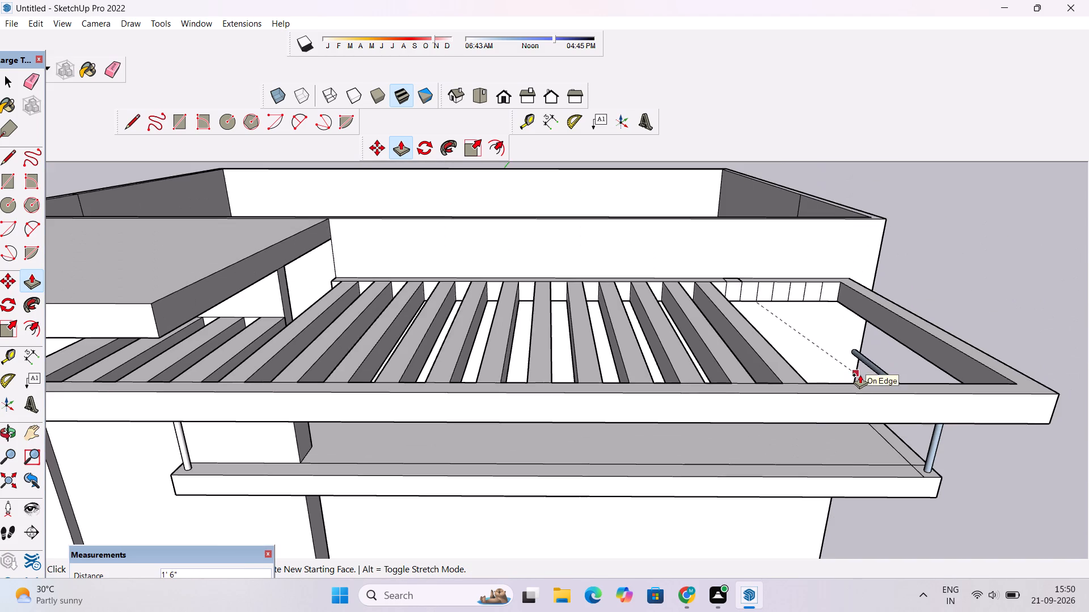
click(867, 384)
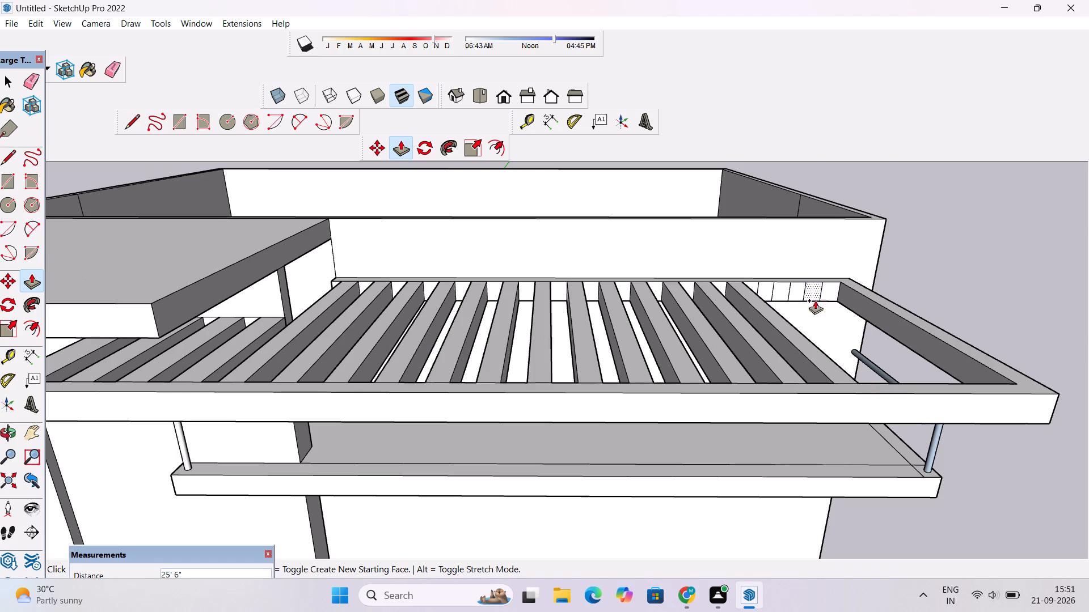
click(762, 284)
scroll(786, 325, down, 2)
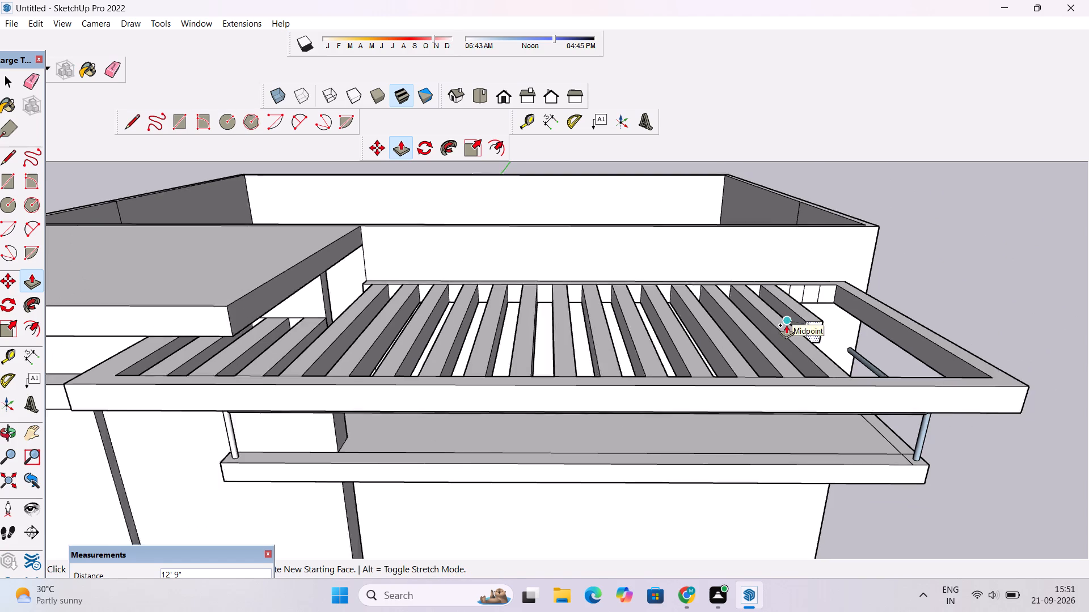
scroll(786, 325, down, 1)
scroll(839, 358, up, 9)
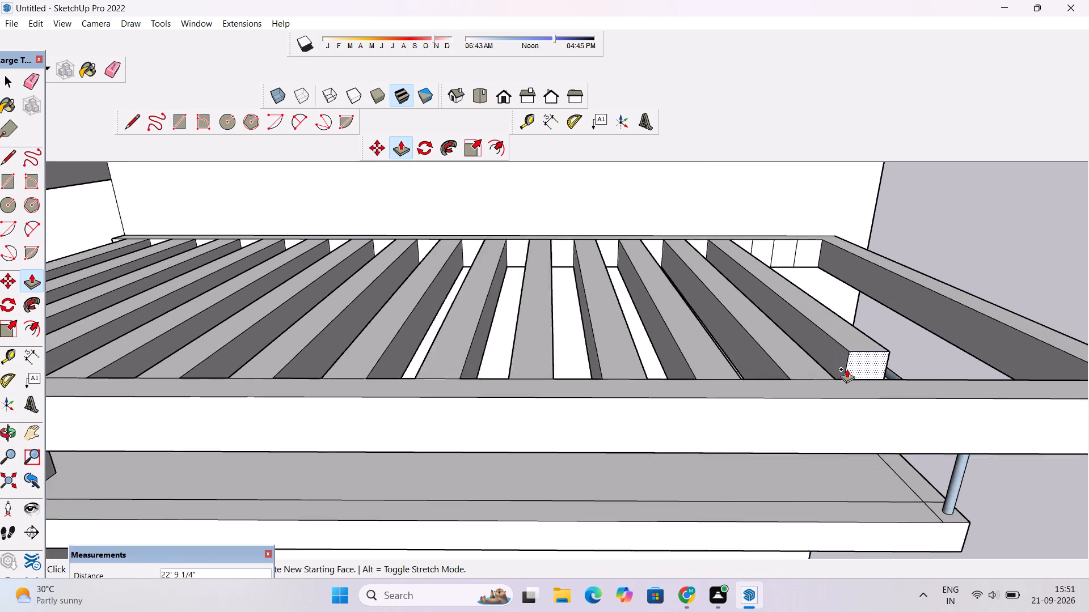
scroll(847, 369, up, 7)
click(850, 396)
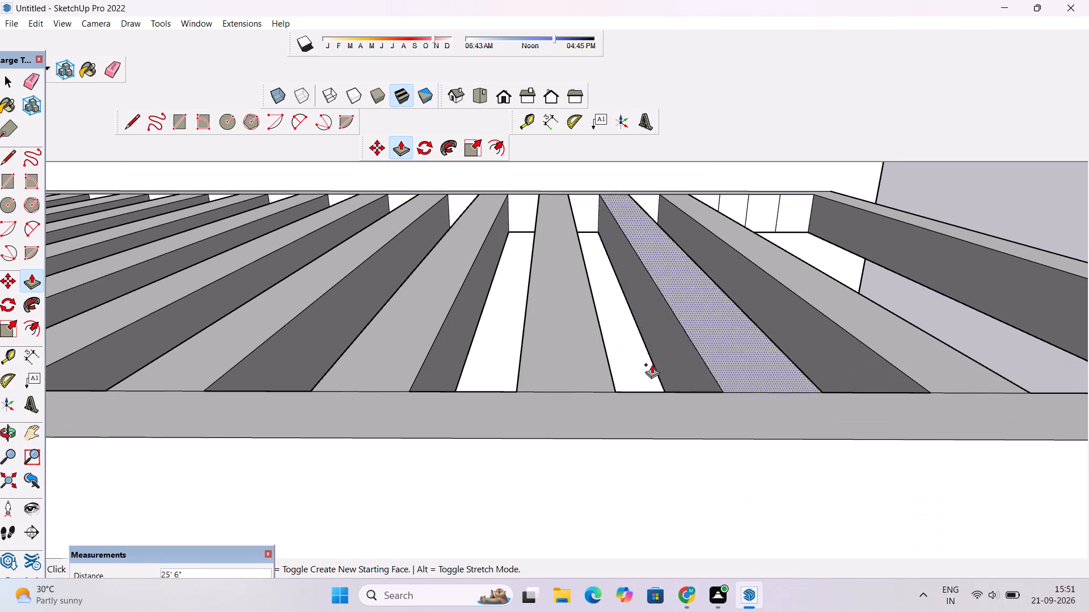
Extrude one more alternate back-rail division 25' 6" to the front rail as the slat nearest the tray's end rail.
scroll(639, 359, down, 5)
scroll(700, 271, up, 4)
click(700, 271)
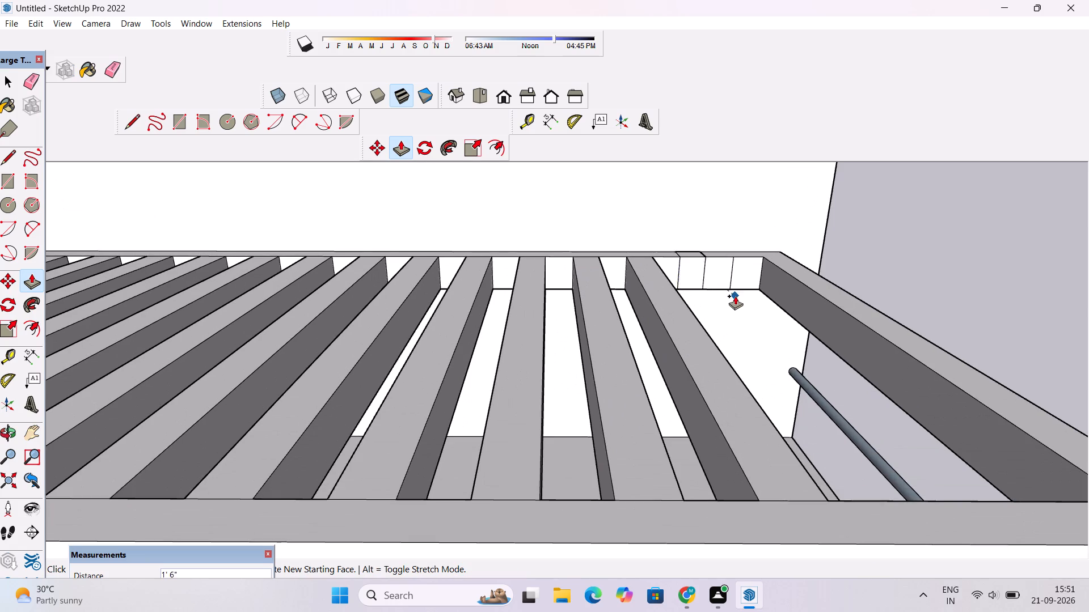
scroll(735, 296, down, 10)
scroll(746, 342, up, 4)
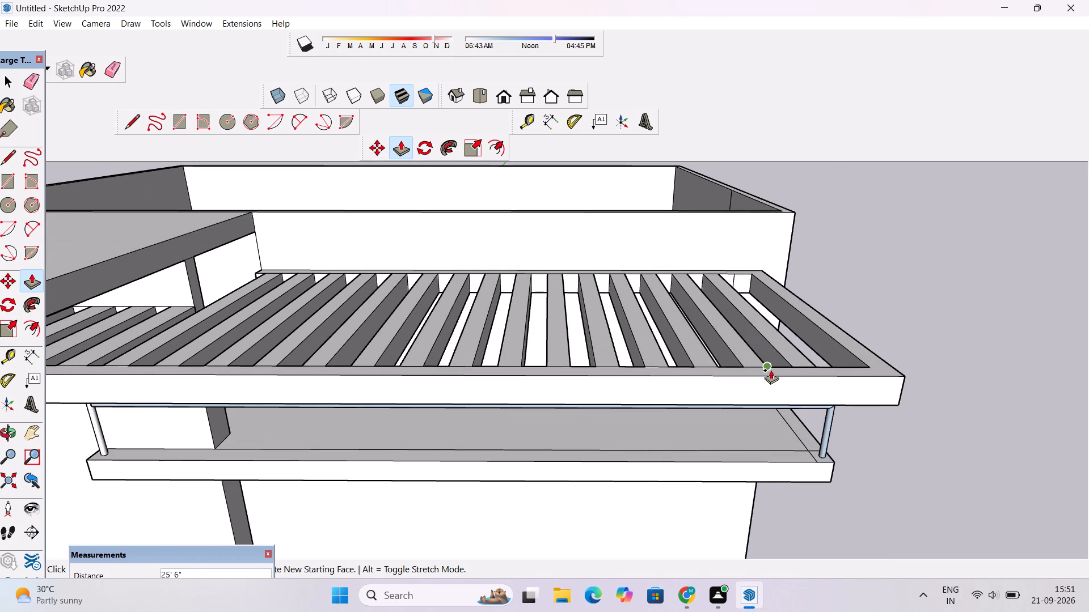
scroll(771, 370, up, 16)
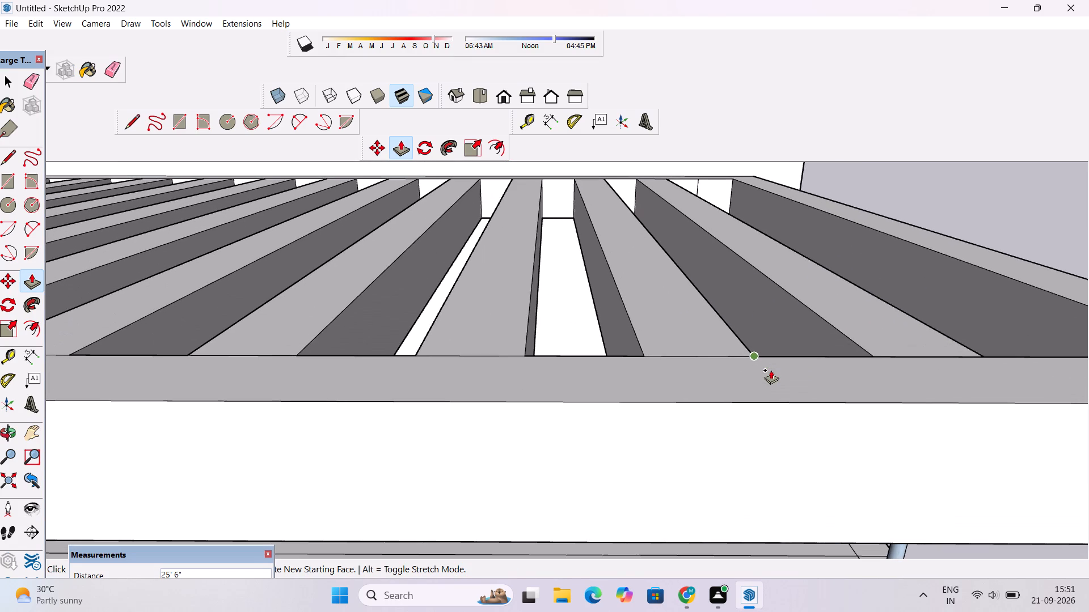
click(775, 355)
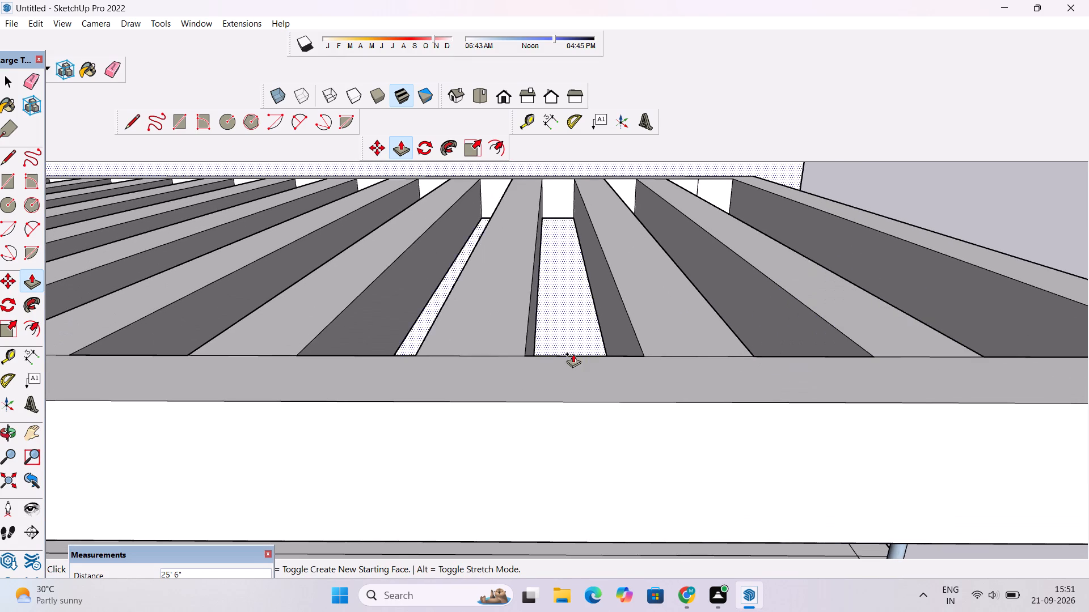
Examine the slatted tray, the railed shelves and the whole cabinet from the front, sides, above and below.
scroll(573, 354, down, 6)
scroll(768, 198, up, 1)
scroll(759, 202, down, 1)
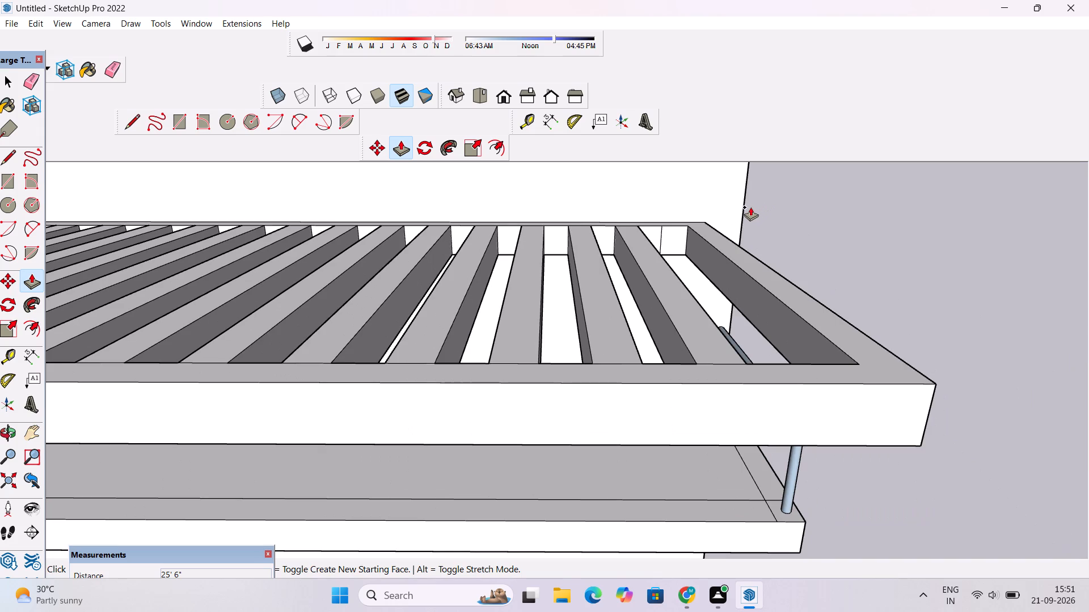
key(o)
drag(803, 244, 683, 257)
scroll(682, 250, down, 8)
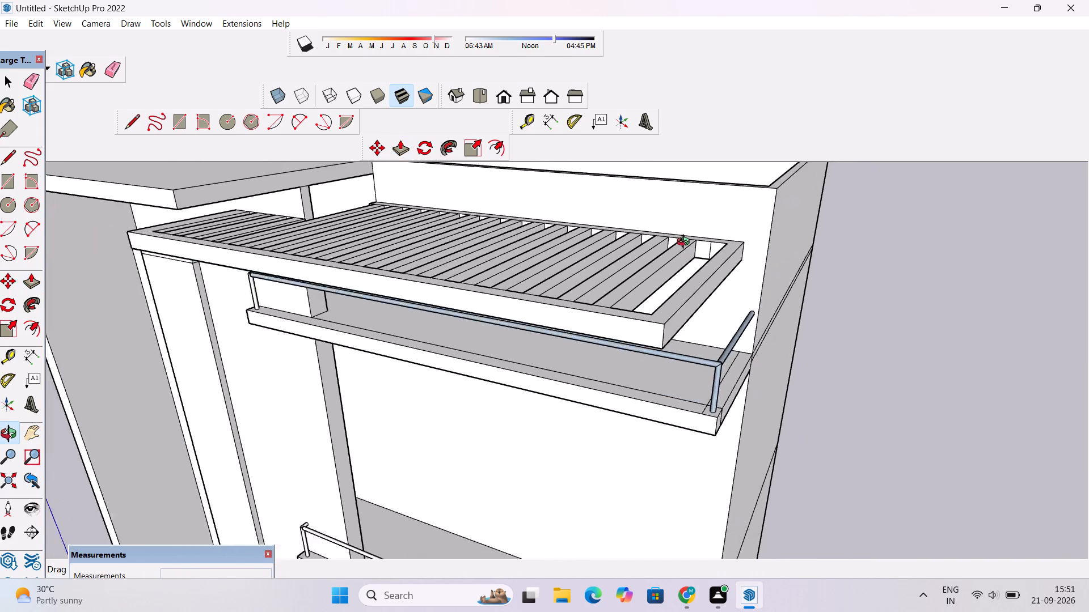
scroll(686, 243, down, 3)
drag(458, 301, 533, 74)
scroll(503, 207, down, 4)
drag(628, 193, 752, 393)
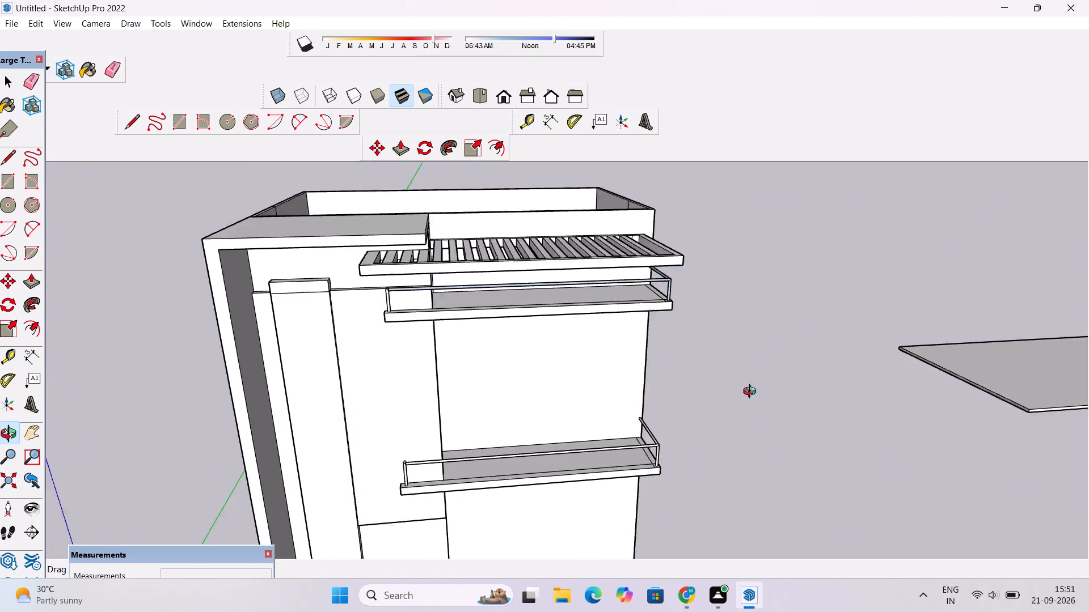
drag(752, 393, 898, 211)
drag(889, 254, 604, 280)
scroll(600, 283, down, 4)
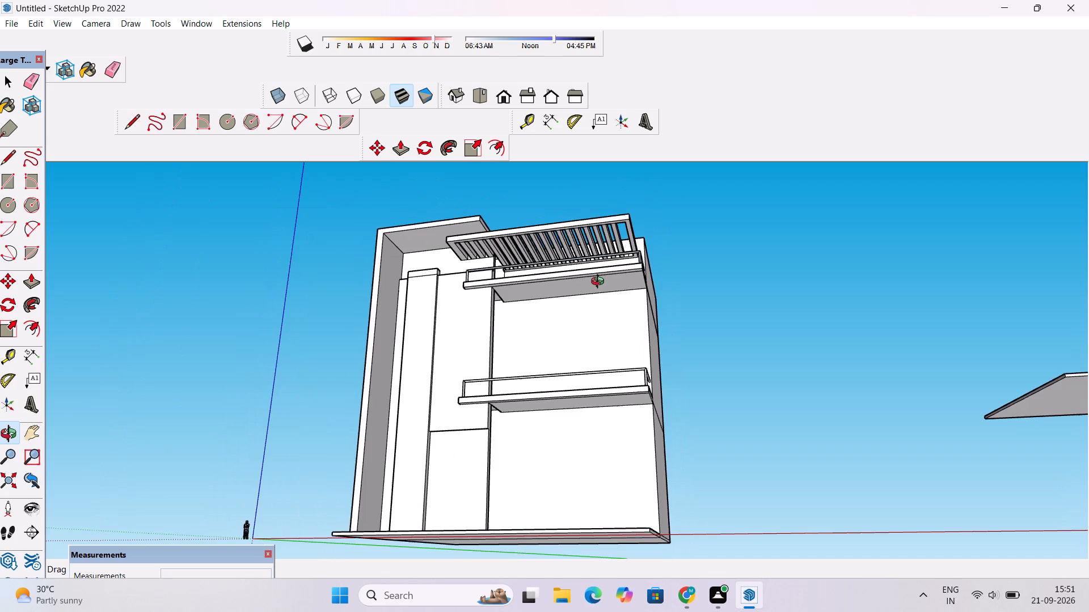
scroll(600, 283, down, 3)
drag(600, 283, 610, 363)
scroll(565, 288, up, 4)
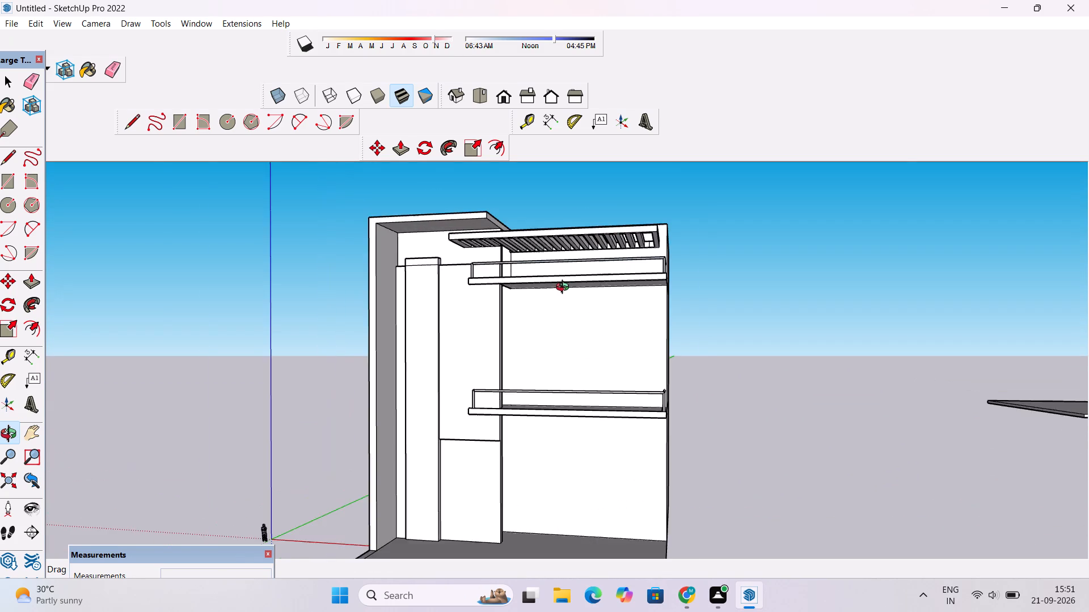
scroll(565, 288, up, 2)
scroll(499, 279, up, 2)
shift+drag(499, 279, 575, 272)
scroll(575, 272, up, 5)
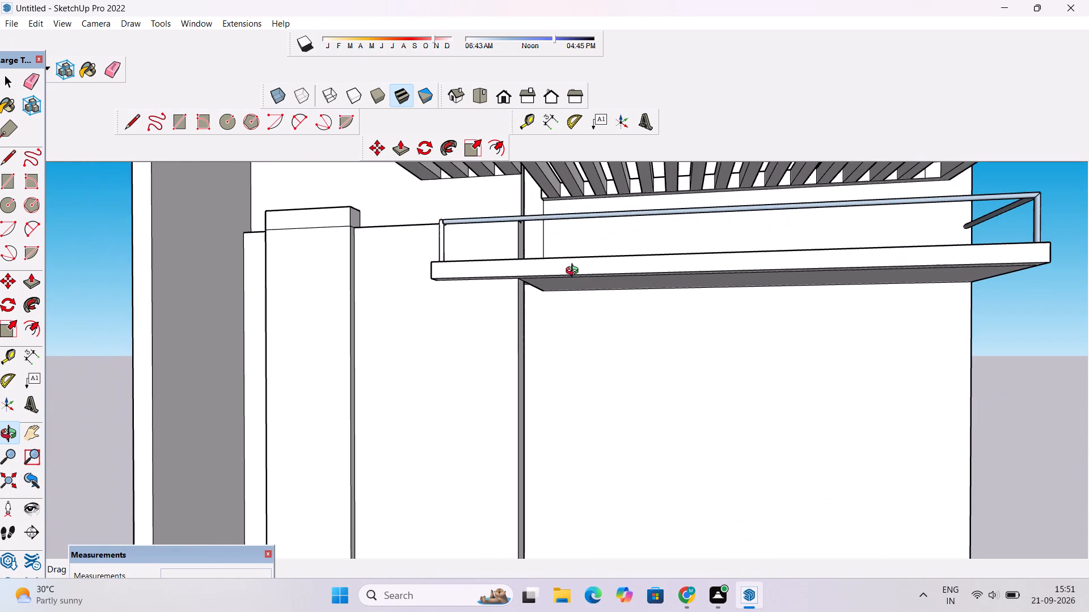
scroll(575, 272, down, 3)
shift+drag(565, 273, 590, 276)
scroll(590, 276, down, 5)
drag(551, 278, 627, 299)
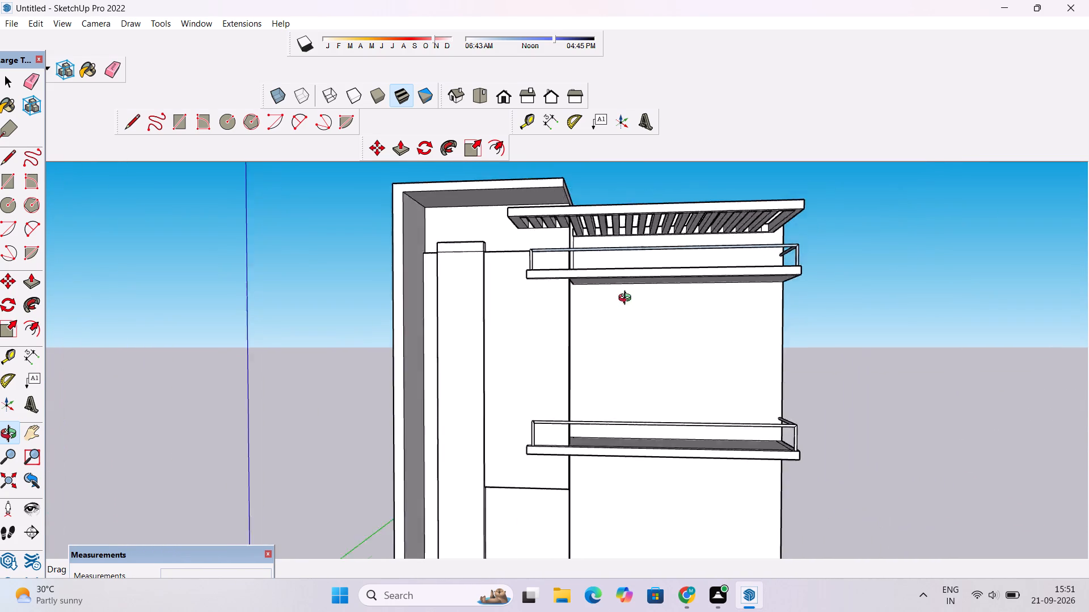
drag(627, 299, 509, 338)
scroll(509, 332, down, 5)
shift+drag(509, 332, 602, 296)
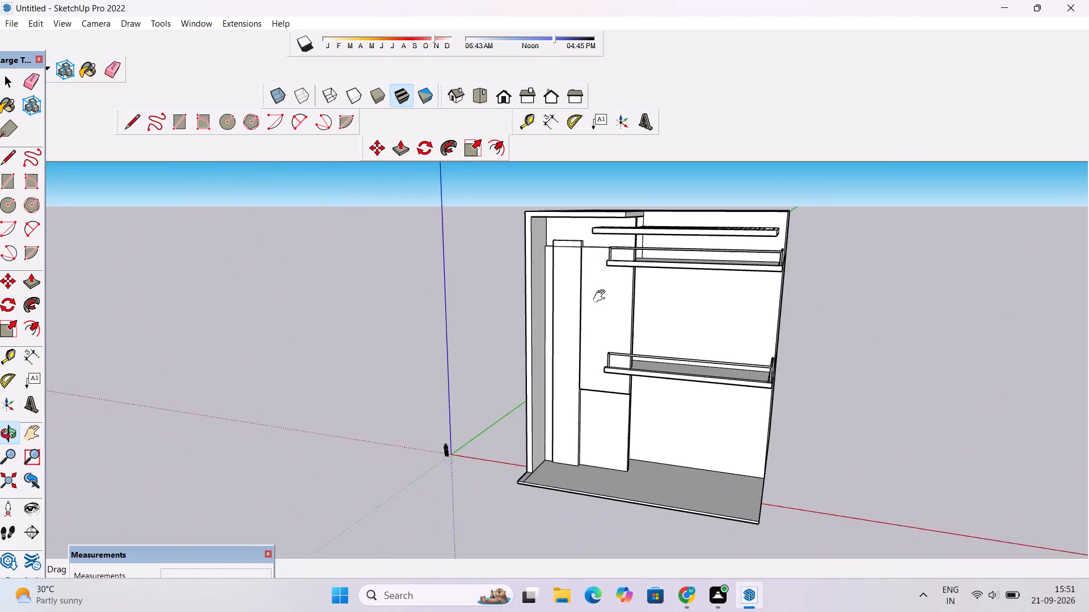
shift+drag(602, 296, 614, 290)
scroll(625, 284, up, 4)
drag(624, 286, 686, 243)
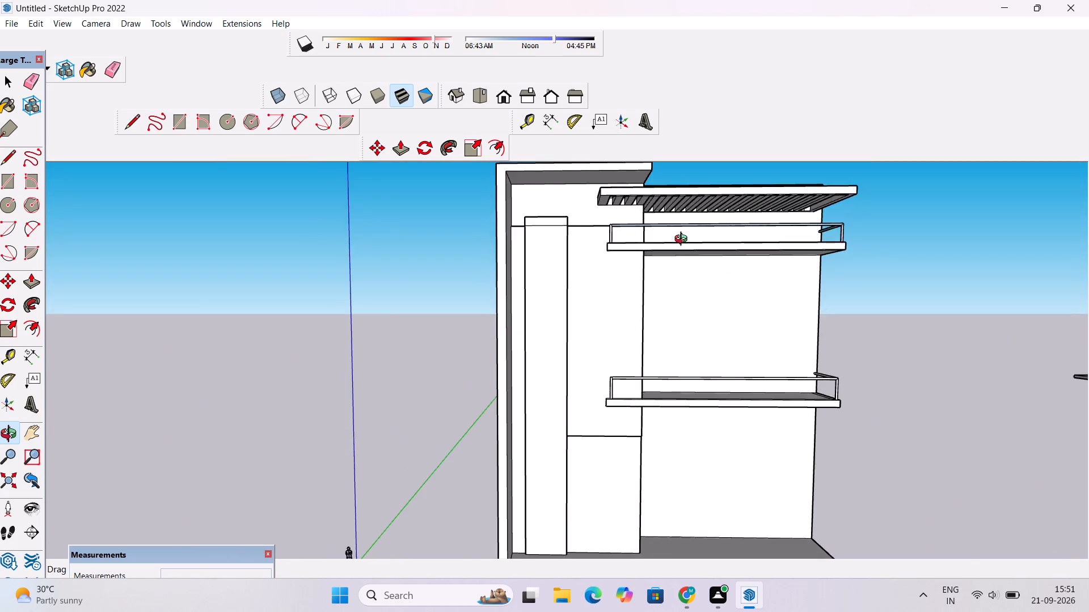
scroll(683, 240, down, 10)
drag(670, 257, 679, 184)
scroll(655, 221, up, 10)
drag(648, 228, 682, 287)
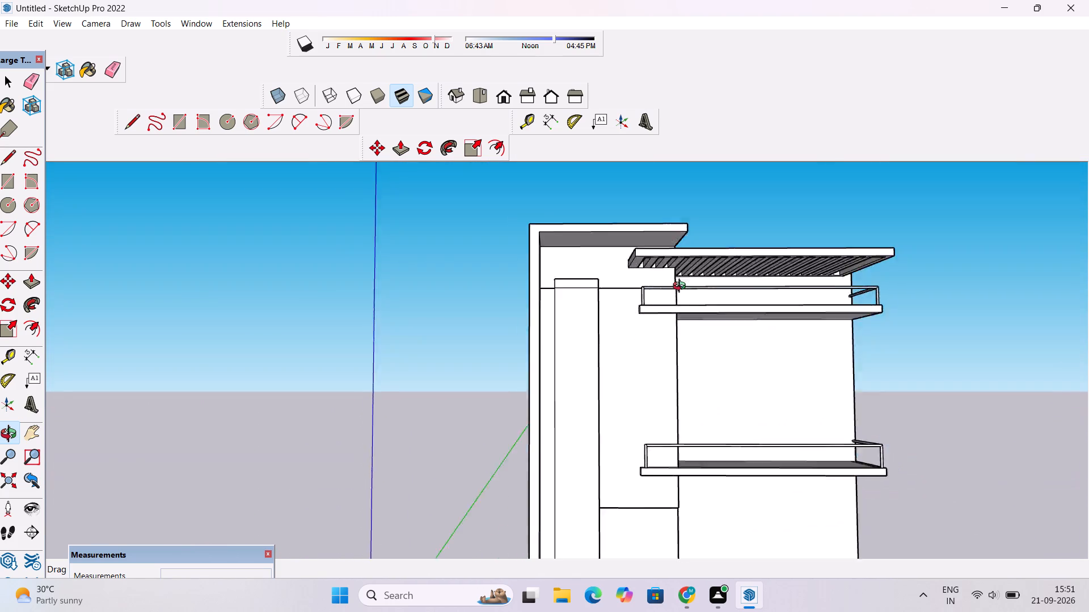
drag(682, 287, 877, 327)
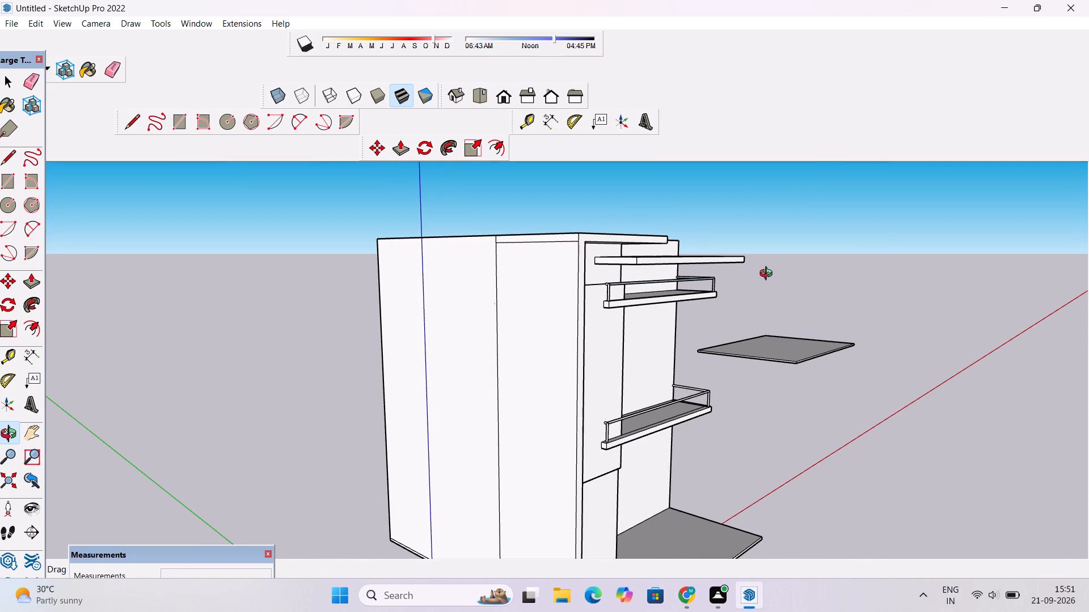
scroll(769, 270, down, 2)
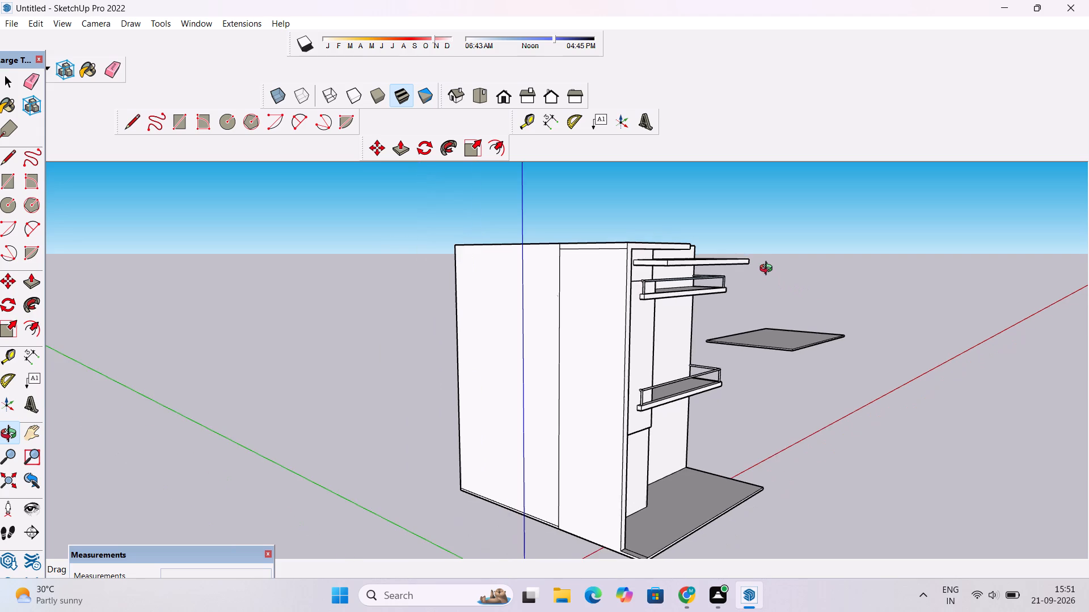
scroll(769, 270, down, 3)
drag(807, 248, 712, 279)
drag(804, 299, 504, 307)
drag(503, 307, 634, 312)
shift+drag(644, 320, 548, 299)
scroll(513, 288, down, 5)
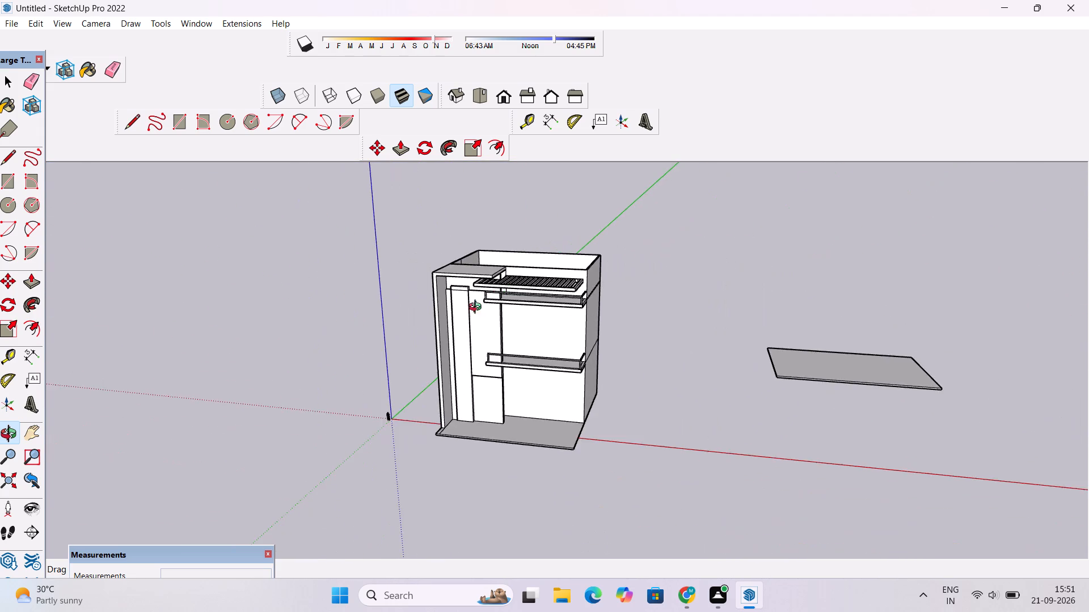
drag(469, 314, 500, 316)
scroll(500, 316, up, 7)
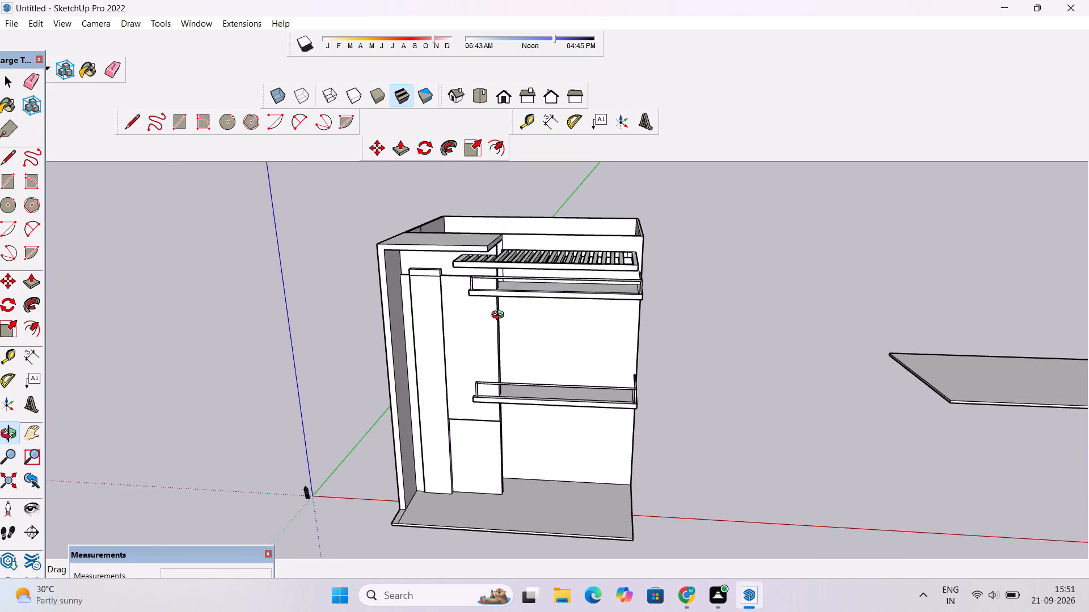
scroll(500, 316, up, 3)
scroll(500, 316, down, 3)
drag(476, 315, 698, 213)
scroll(538, 256, up, 4)
scroll(516, 269, down, 3)
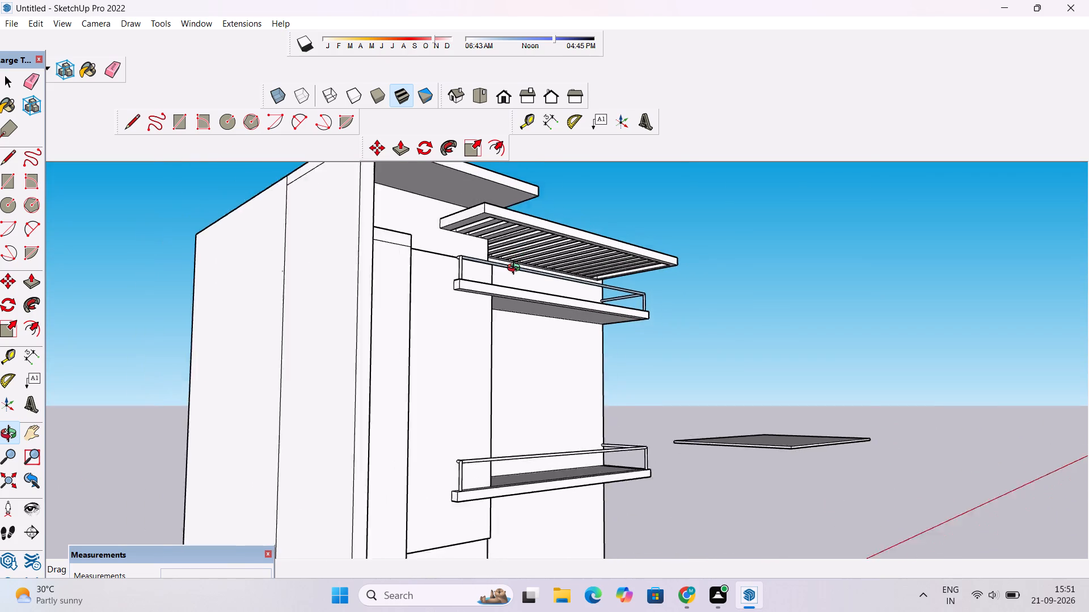
scroll(516, 269, down, 1)
drag(527, 258, 520, 334)
scroll(520, 334, up, 5)
drag(777, 188, 362, 269)
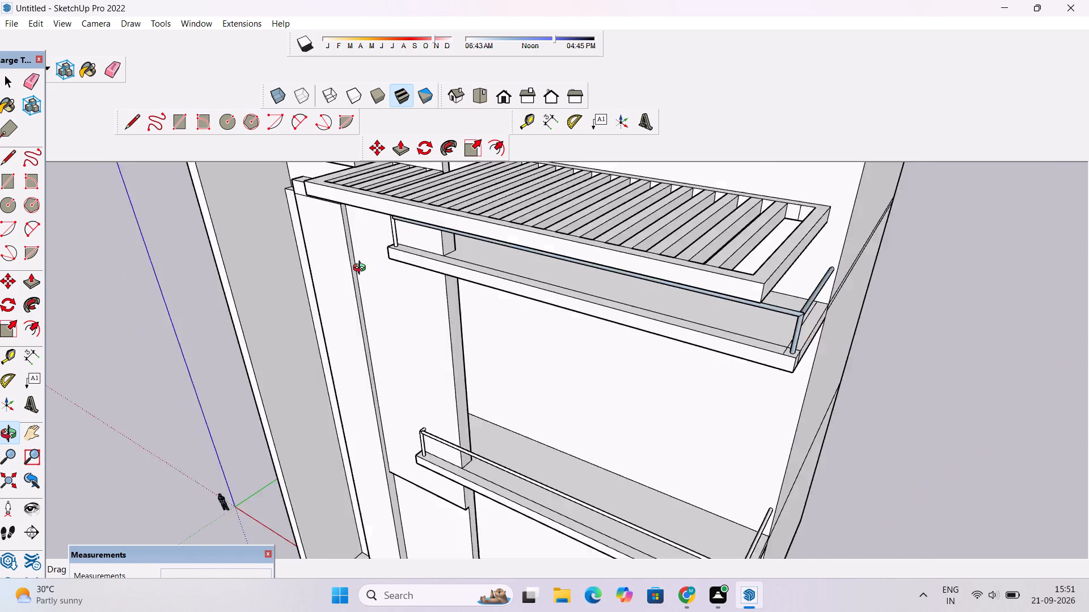
drag(362, 269, 360, 269)
scroll(360, 269, down, 5)
drag(358, 270, 617, 252)
scroll(589, 328, up, 3)
shift+drag(582, 330, 593, 265)
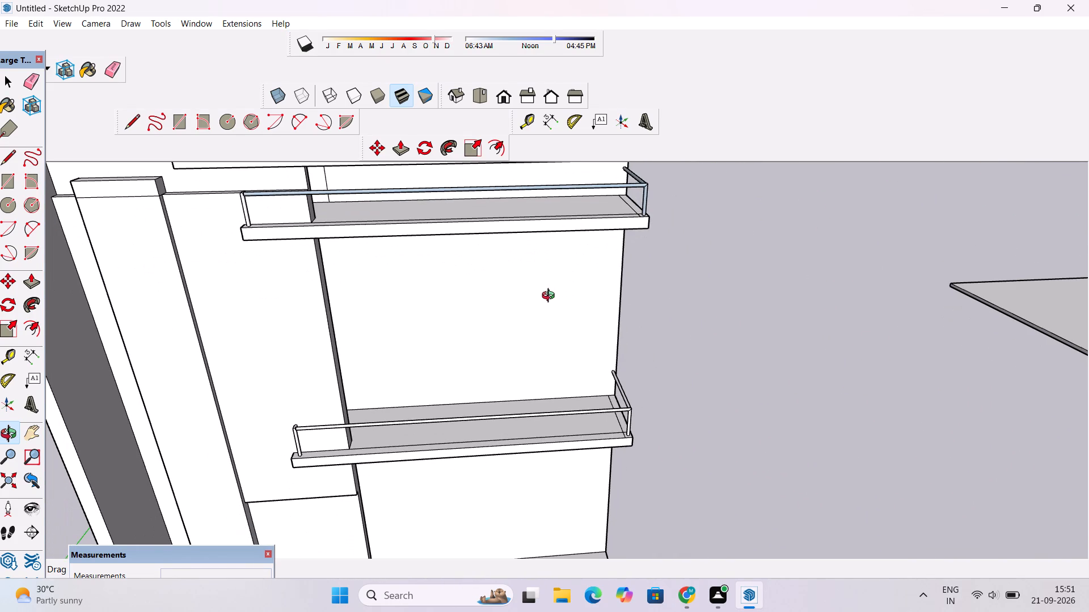
drag(551, 297, 551, 224)
drag(600, 205, 455, 271)
scroll(574, 219, down, 3)
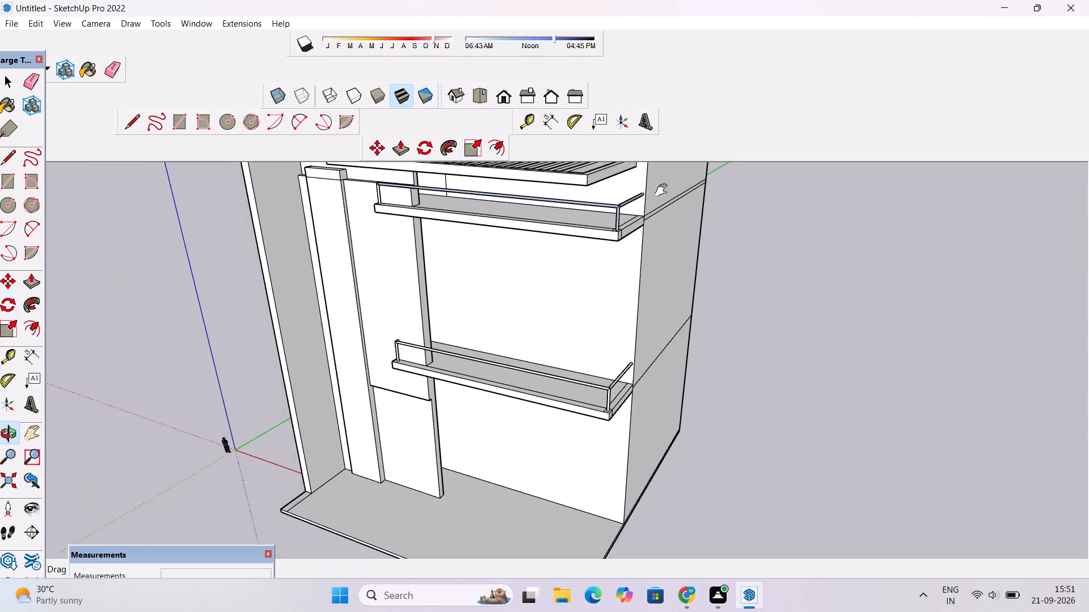
Examine the slatted tray, the two railed shelves and the back wall between them from the front, above and below.
shift+drag(665, 190, 556, 291)
drag(522, 312, 559, 279)
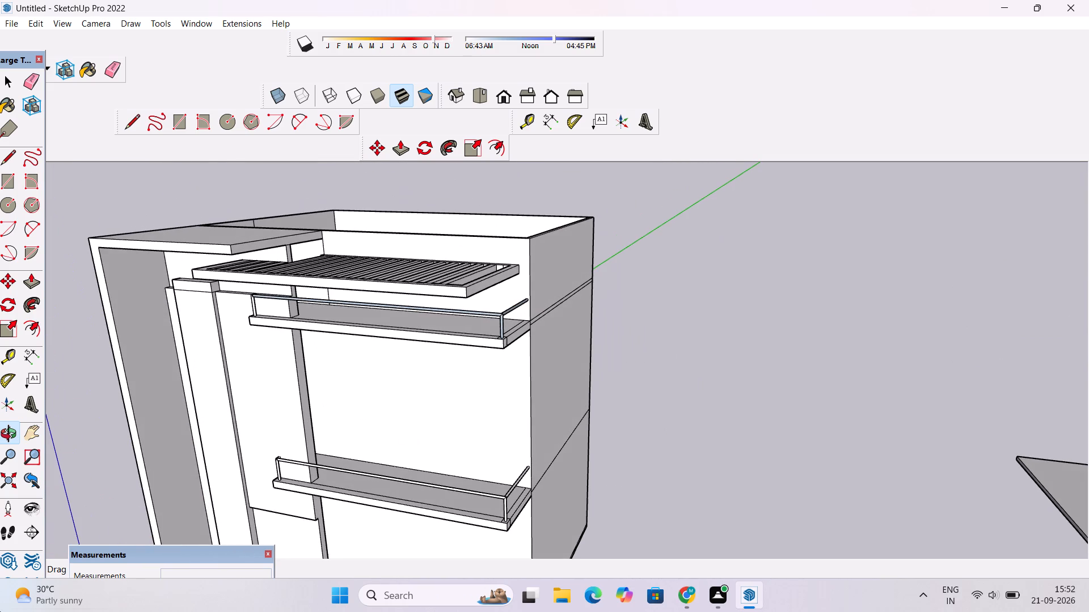
scroll(407, 327, down, 6)
shift+drag(417, 321, 499, 279)
scroll(455, 334, up, 3)
shift+drag(428, 378, 471, 354)
scroll(472, 354, up, 2)
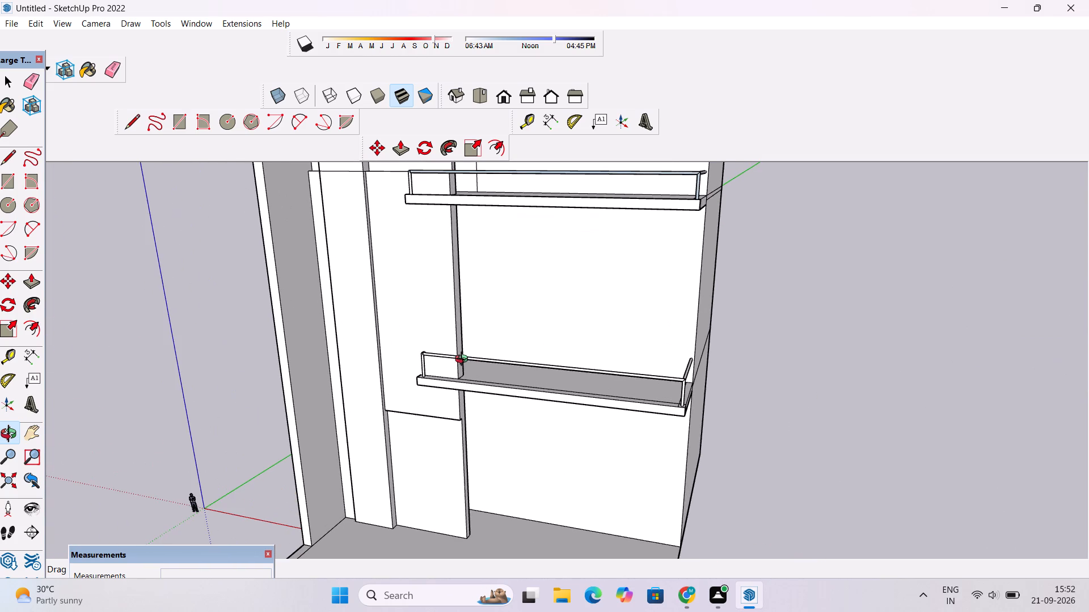
drag(464, 360, 560, 373)
shift+drag(560, 371, 534, 444)
drag(523, 445, 499, 456)
scroll(486, 438, up, 3)
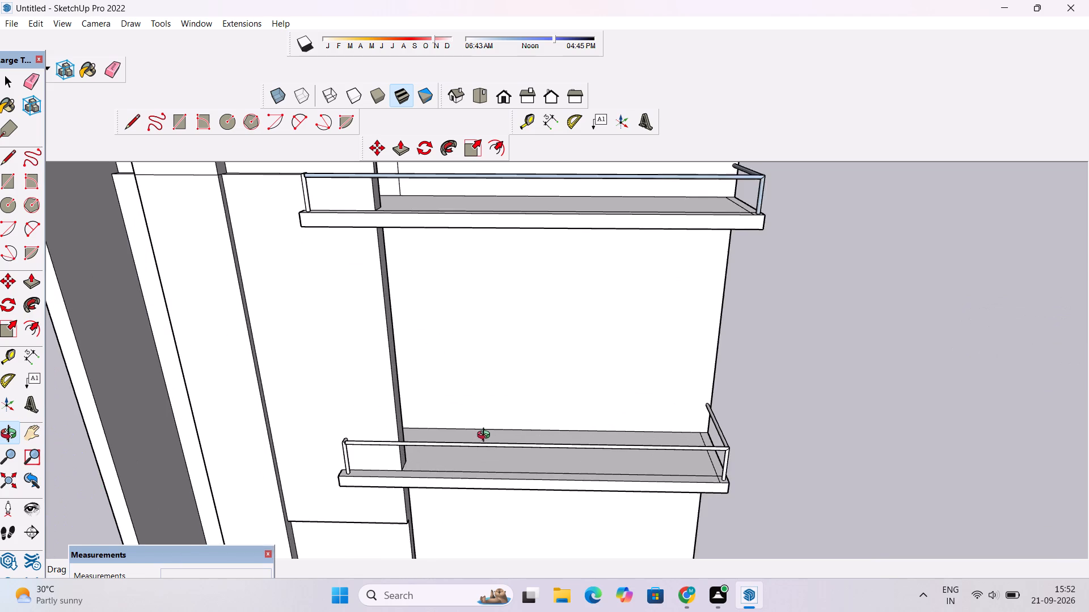
shift+drag(486, 436, 475, 462)
scroll(472, 461, up, 1)
drag(472, 461, 481, 438)
scroll(467, 438, down, 1)
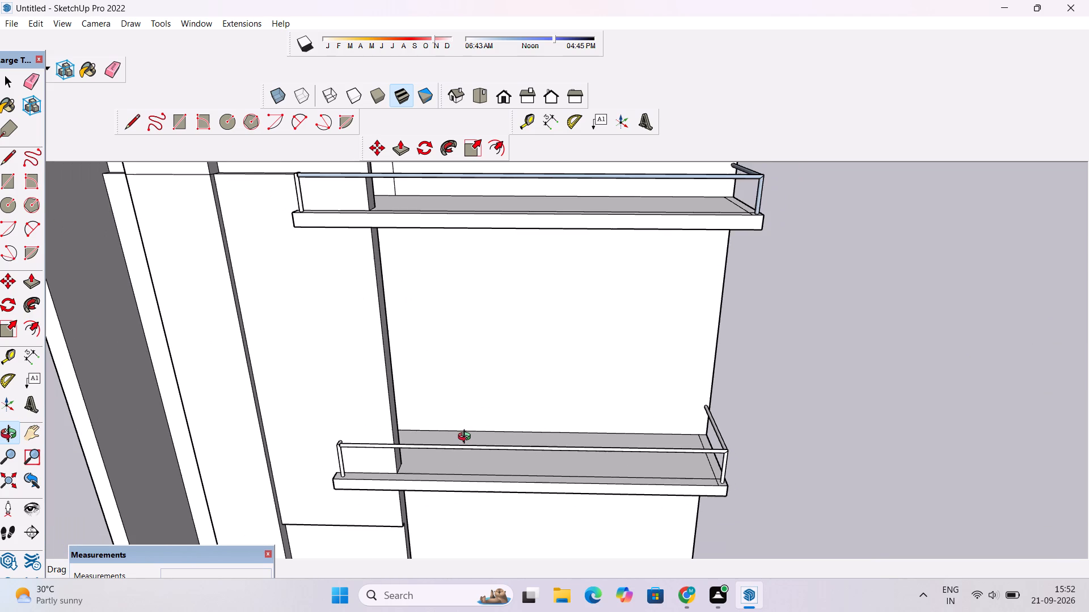
scroll(467, 438, down, 4)
drag(467, 439, 488, 376)
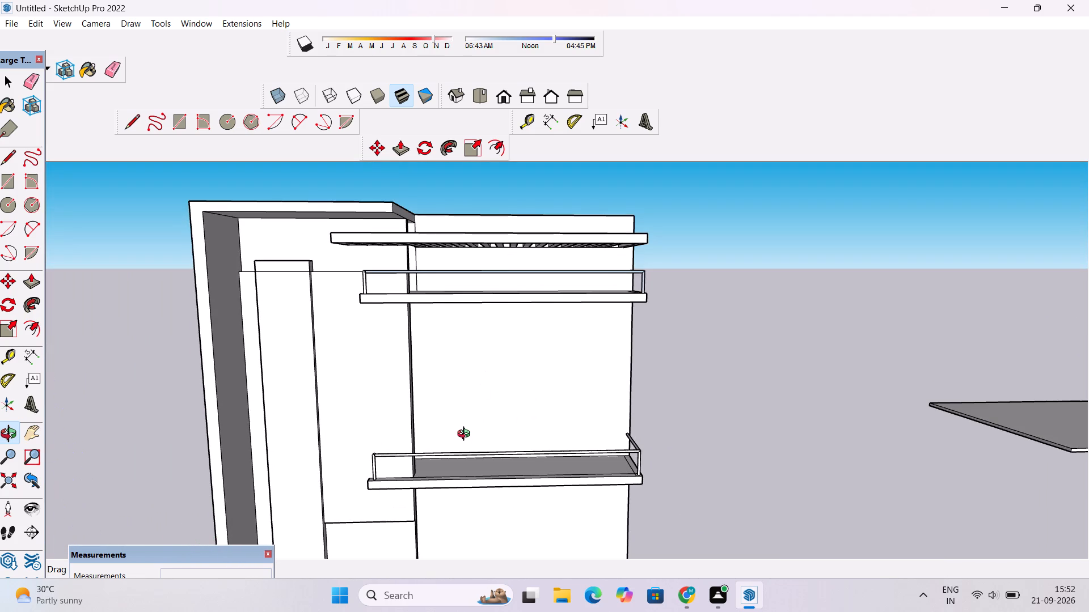
Draw a rectangle about 33' 6 5/8" by 29' 3 9/16" on the back wall between the two railed shelves.
key(r)
scroll(473, 388, down, 6)
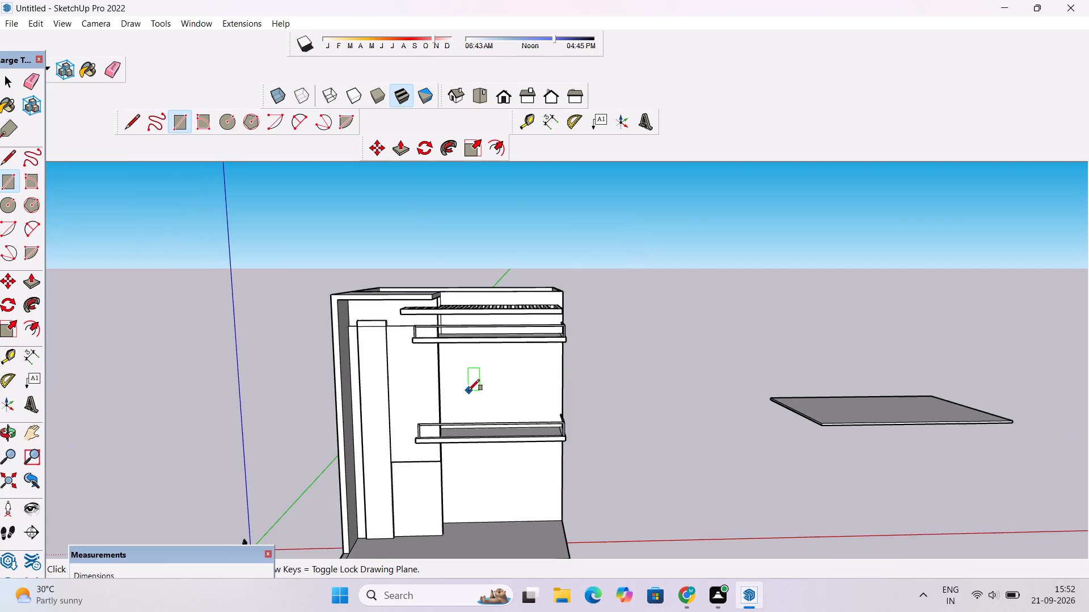
scroll(458, 405, up, 8)
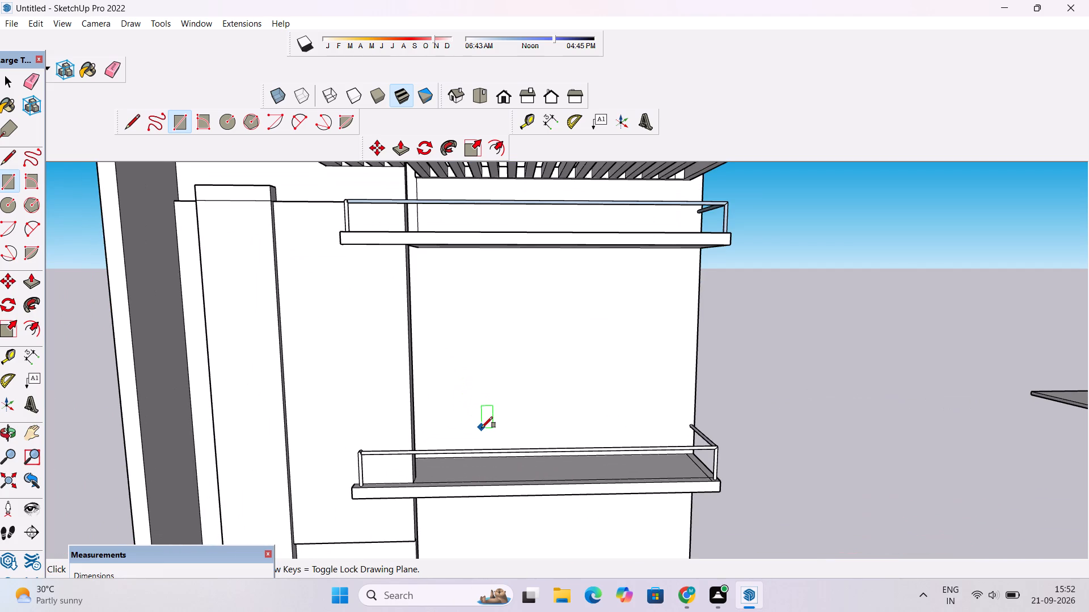
click(482, 428)
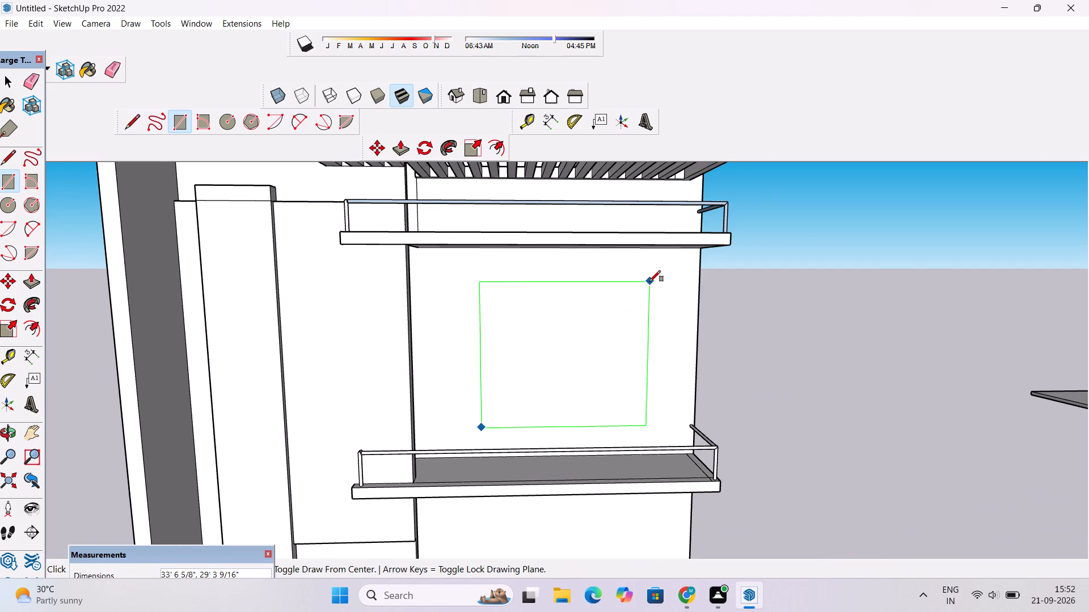
click(649, 282)
key(space)
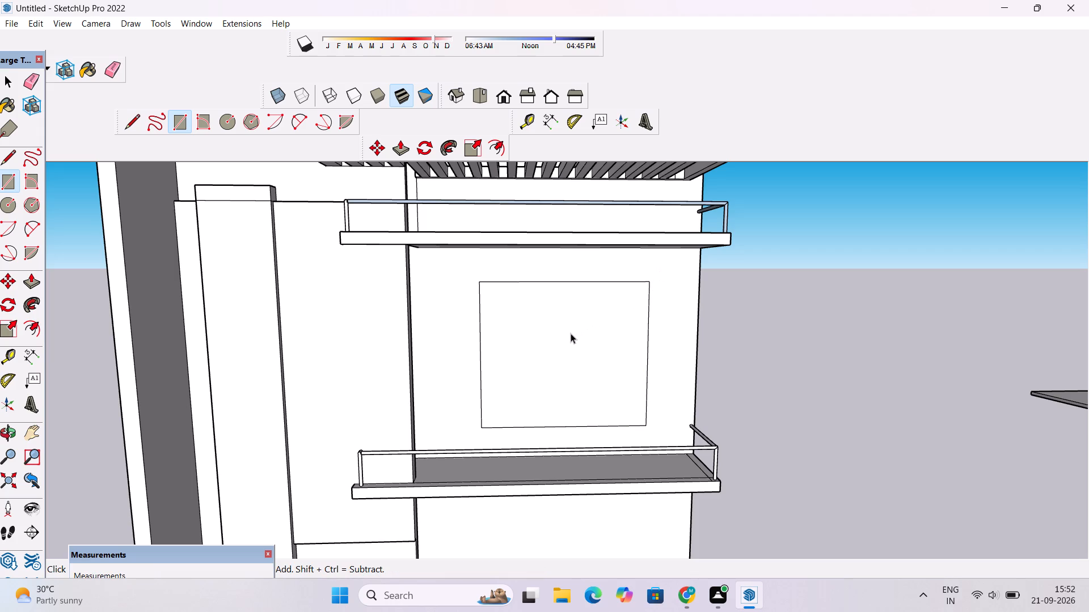
Place two vertical guides across the wall rectangle, about 10' 1 3/4" from its left edge and 12' 2 1/2" beyond that.
scroll(542, 344, down, 2)
scroll(540, 346, up, 1)
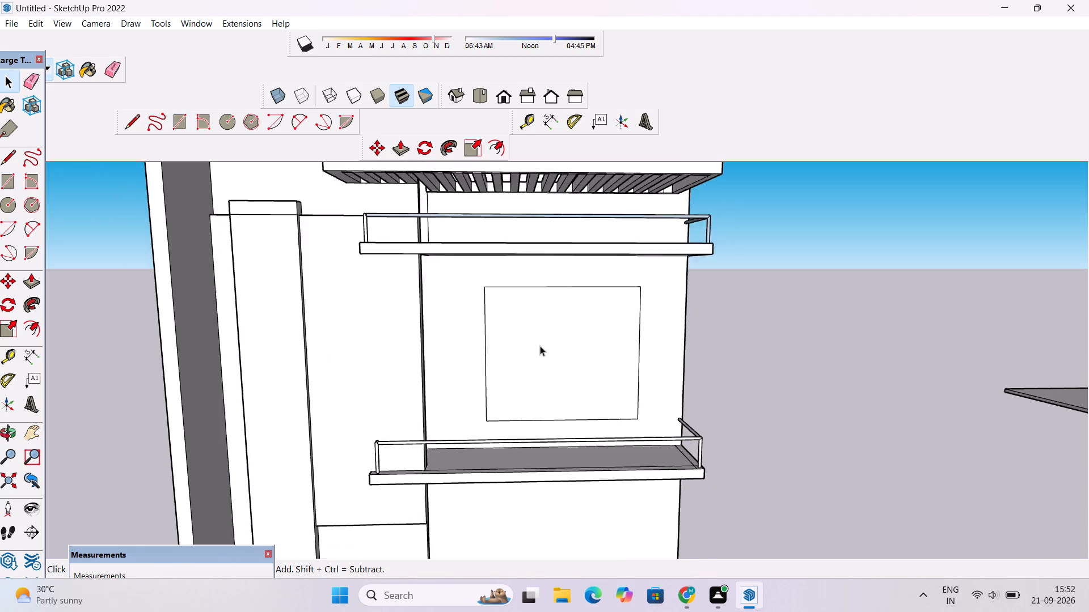
scroll(540, 346, up, 3)
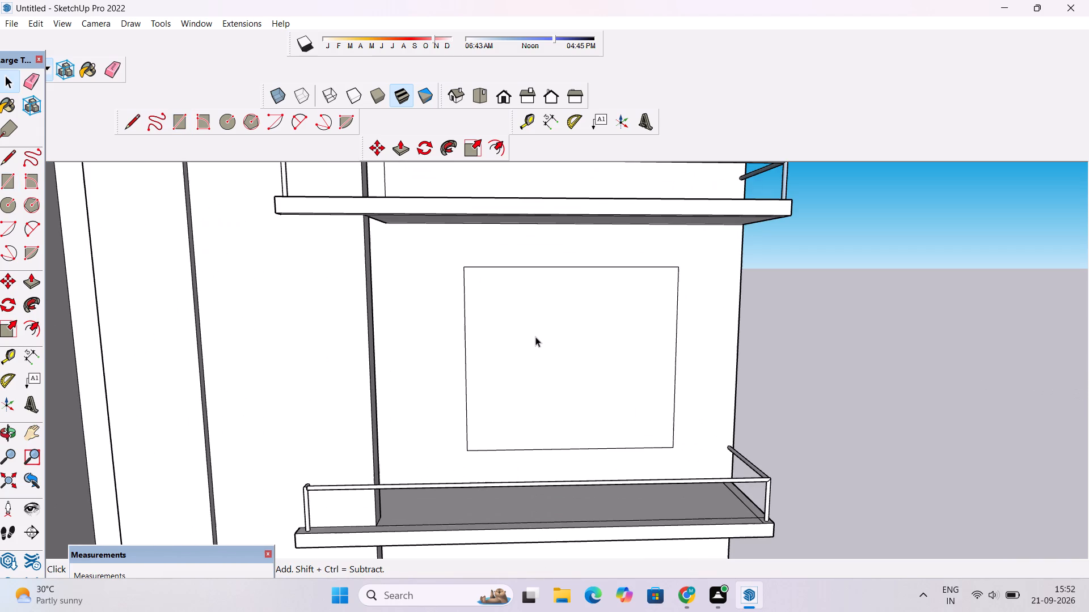
key(t)
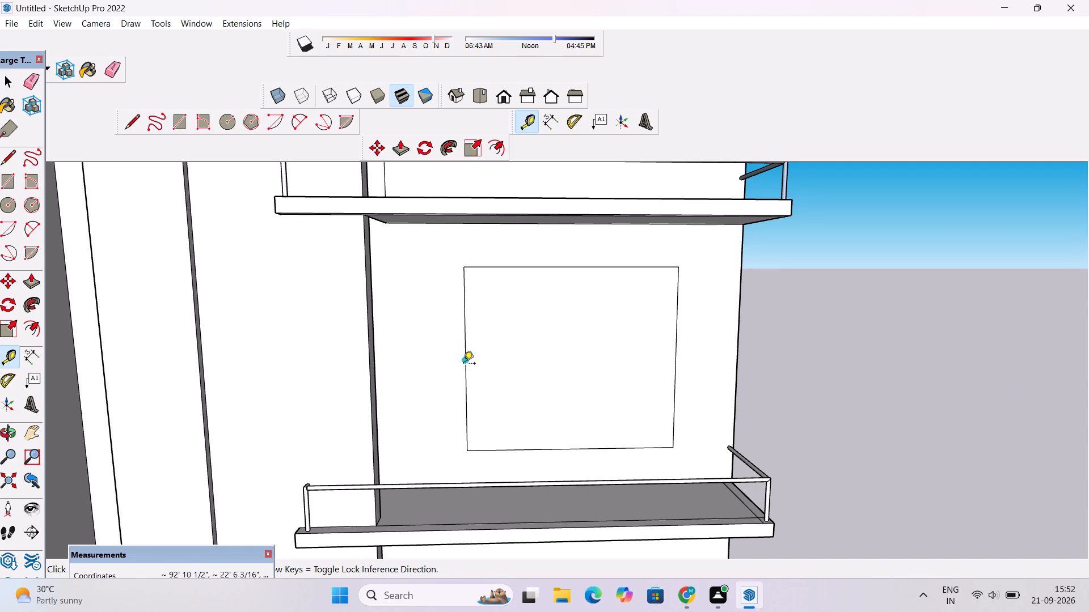
scroll(463, 364, down, 1)
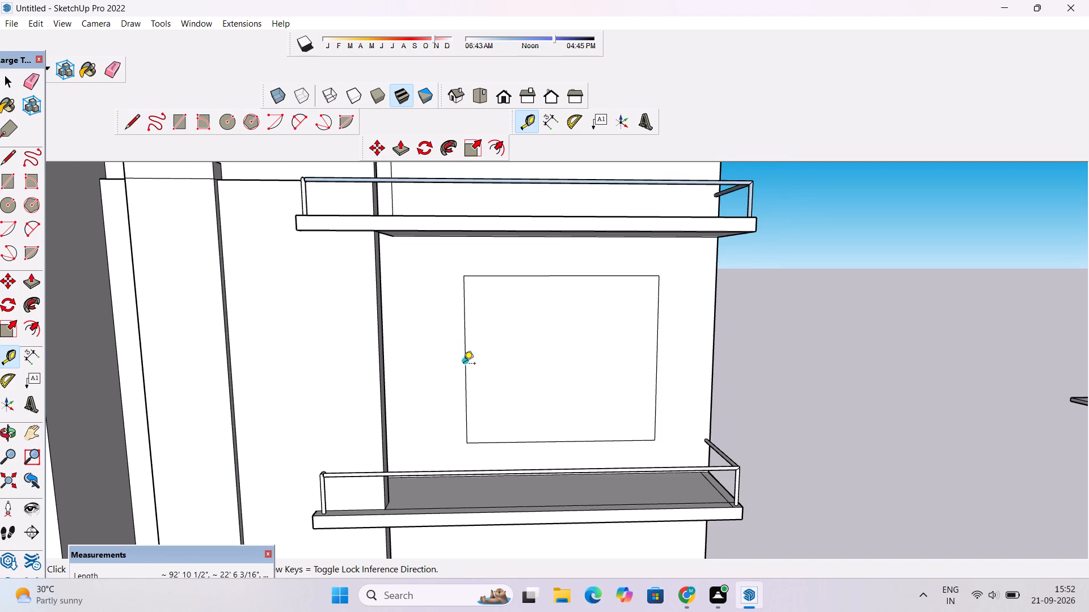
scroll(463, 364, down, 1)
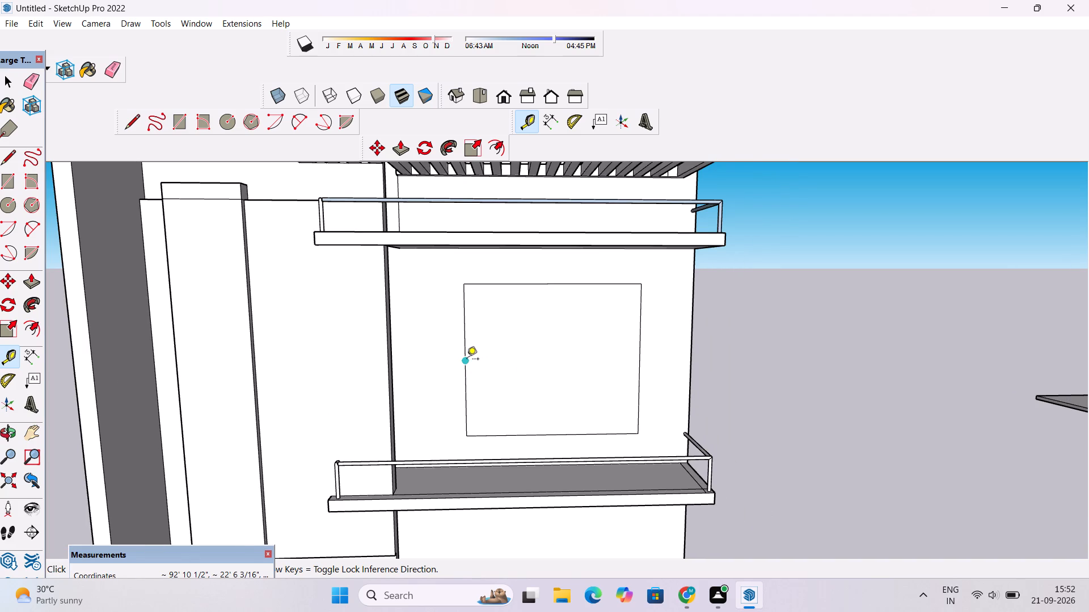
click(465, 360)
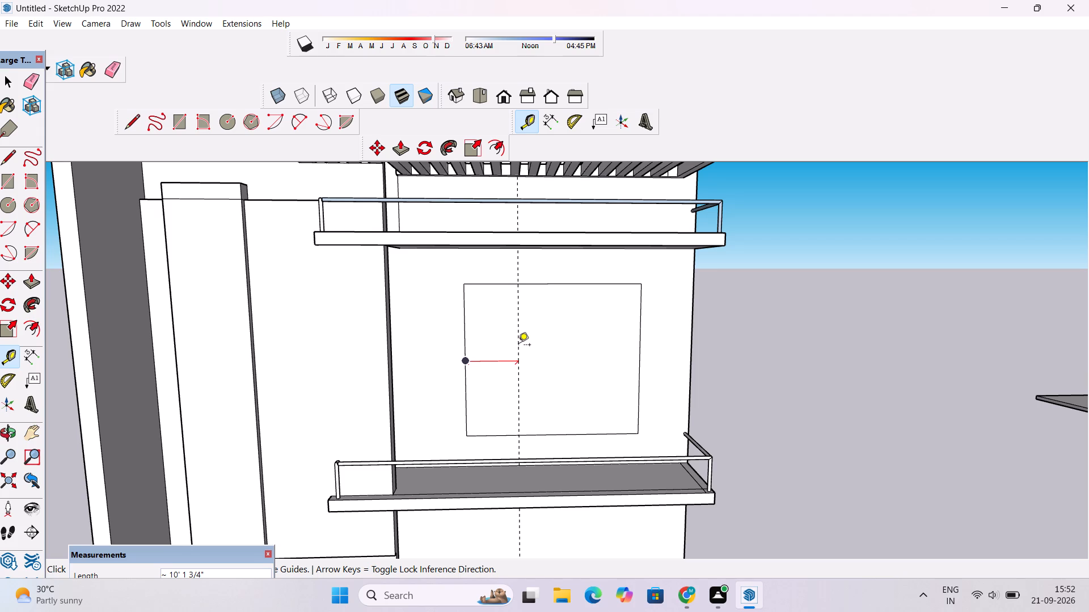
click(518, 346)
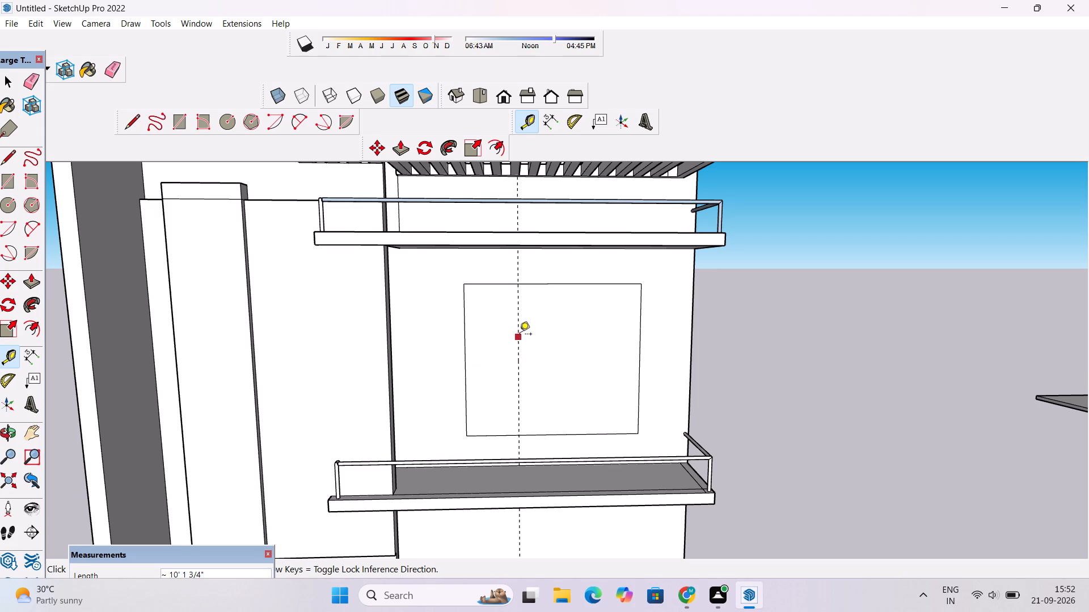
click(523, 317)
key(space)
text(t)
click(518, 308)
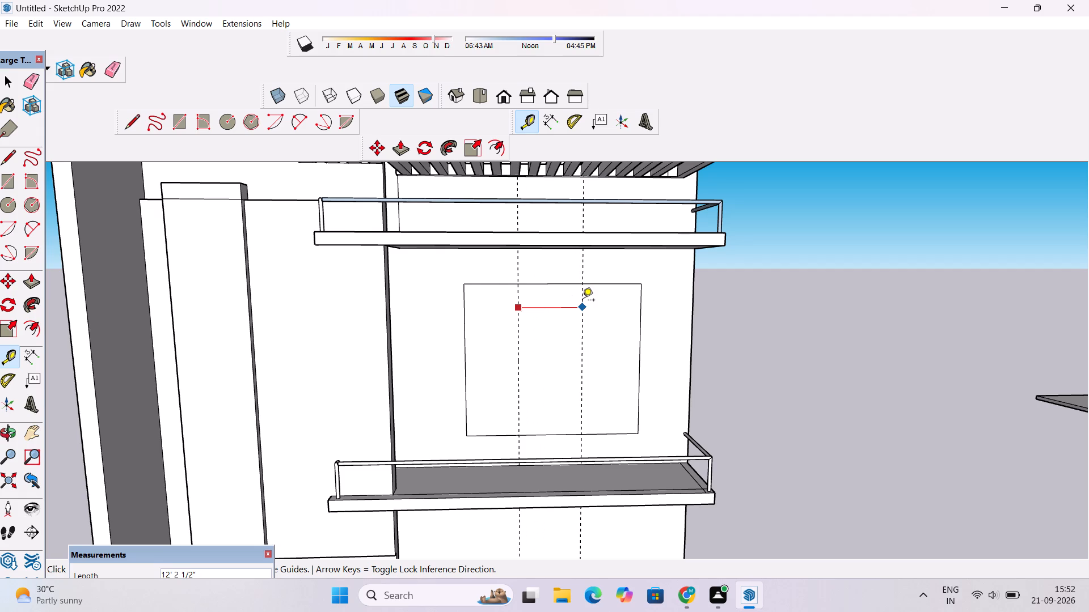
click(583, 301)
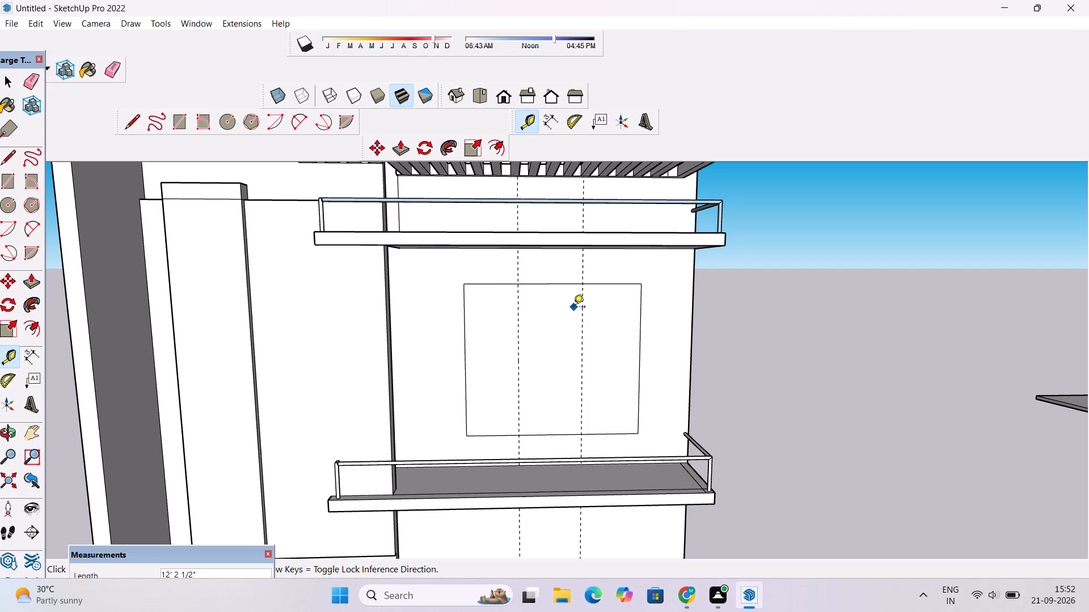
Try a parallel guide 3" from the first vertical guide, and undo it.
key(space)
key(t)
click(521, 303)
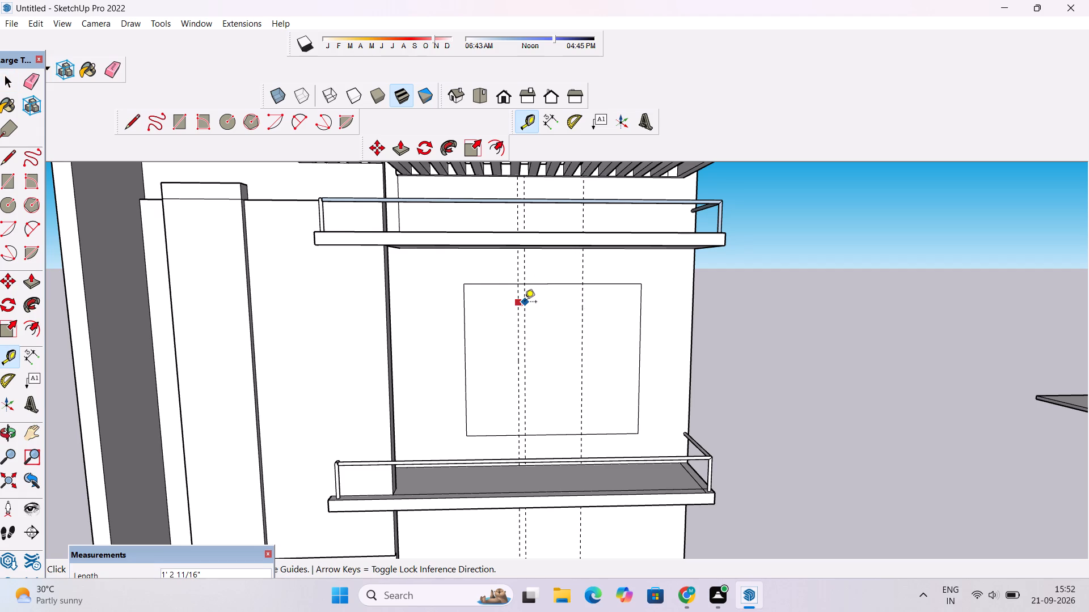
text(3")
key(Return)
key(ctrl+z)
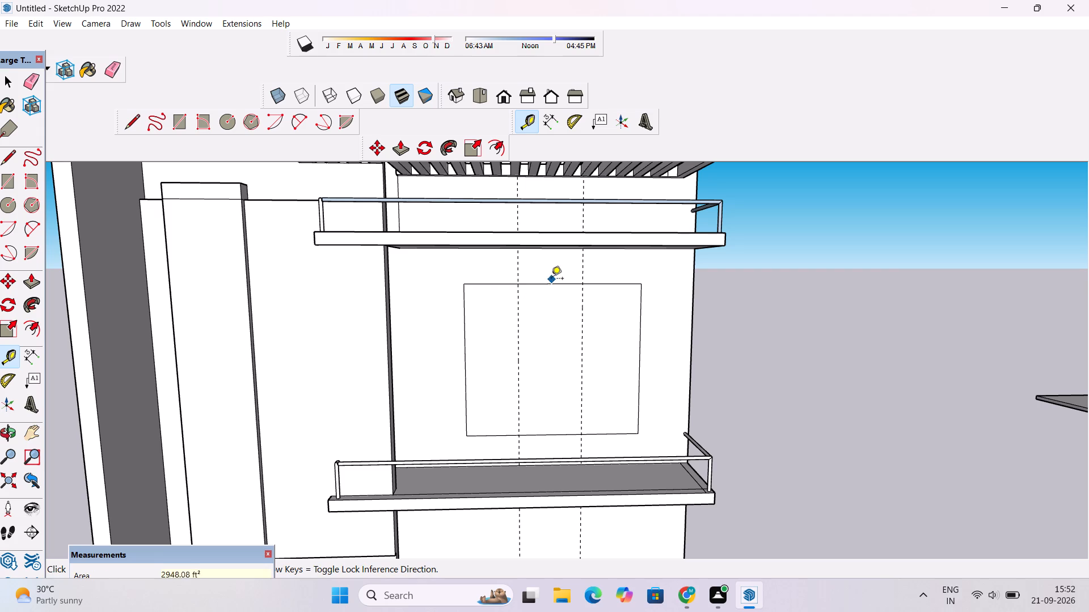
Add a parallel guide 6" to the right of each of the two vertical guides.
click(519, 295)
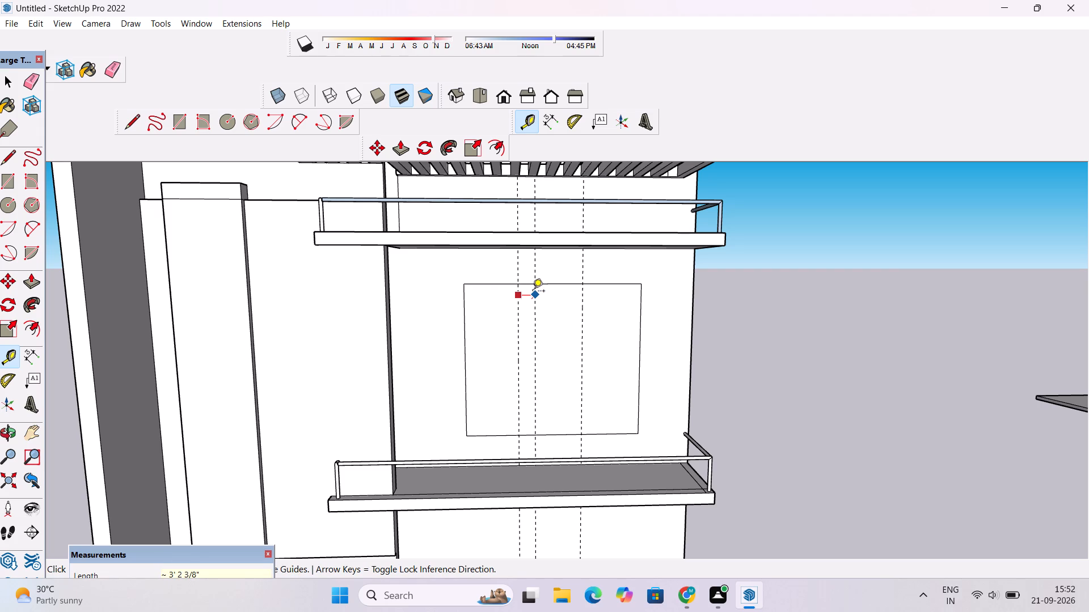
text(6")
key(Return)
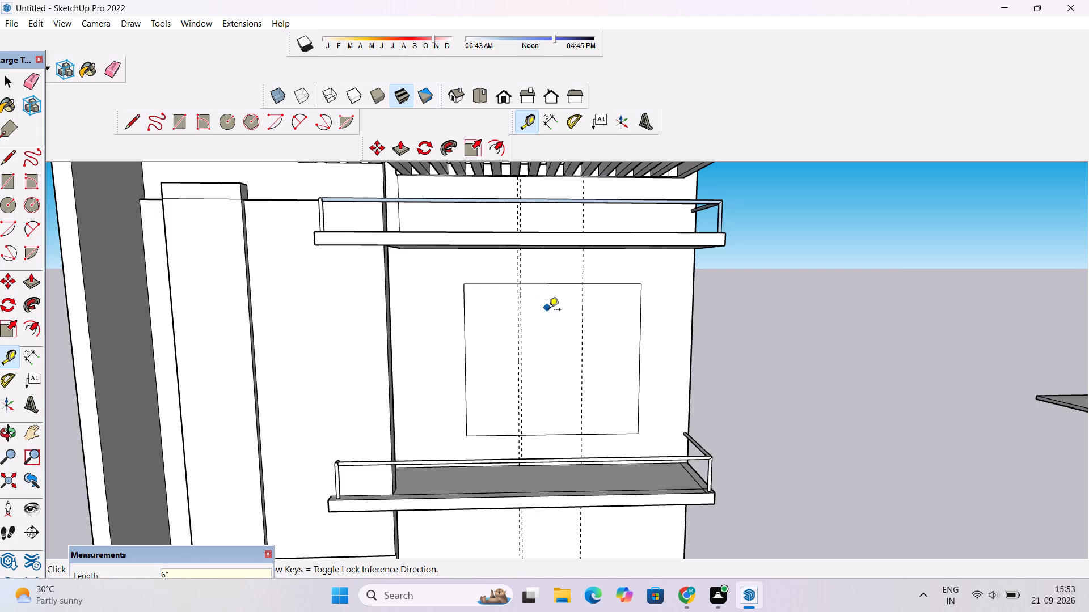
scroll(586, 326, up, 4)
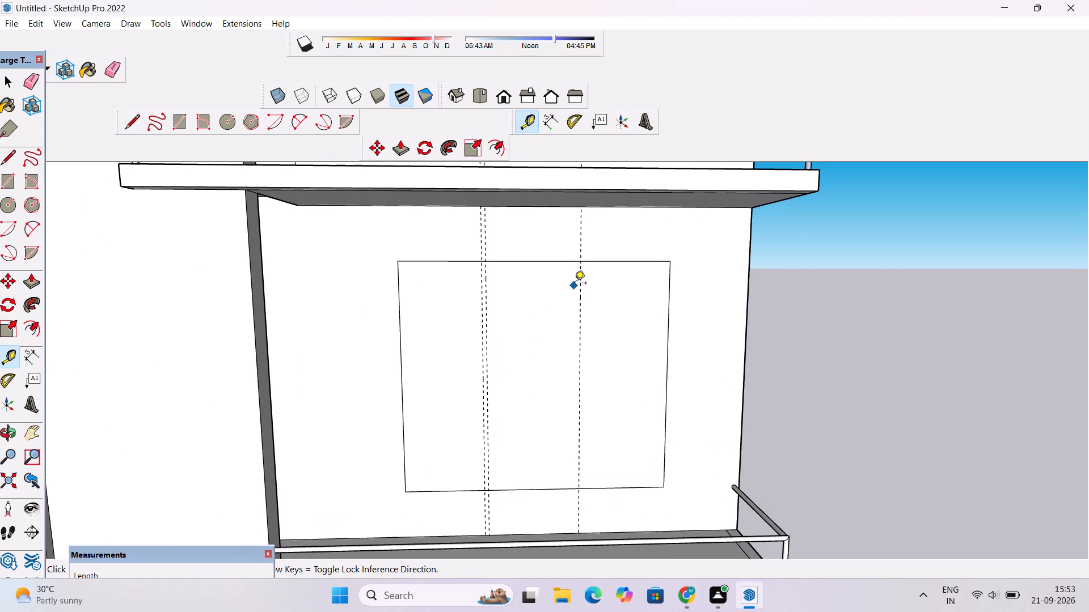
click(579, 280)
text(6")
key(Return)
Draw a 6" wide, full-height vertical strip inside the wall rectangle between the first pair of guides.
scroll(561, 290, down, 5)
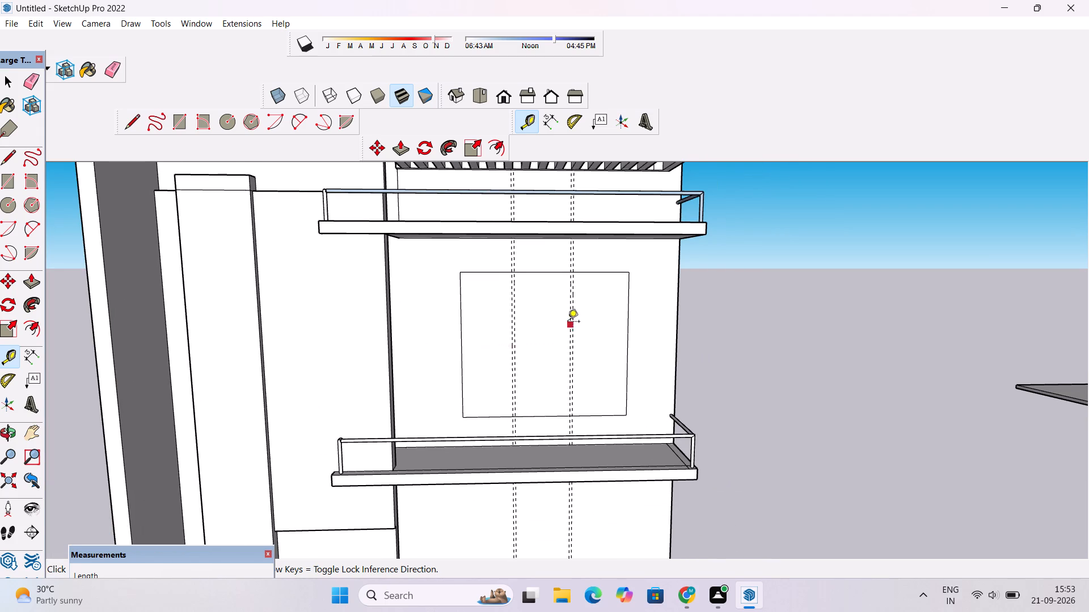
scroll(564, 322, down, 2)
scroll(522, 276, up, 2)
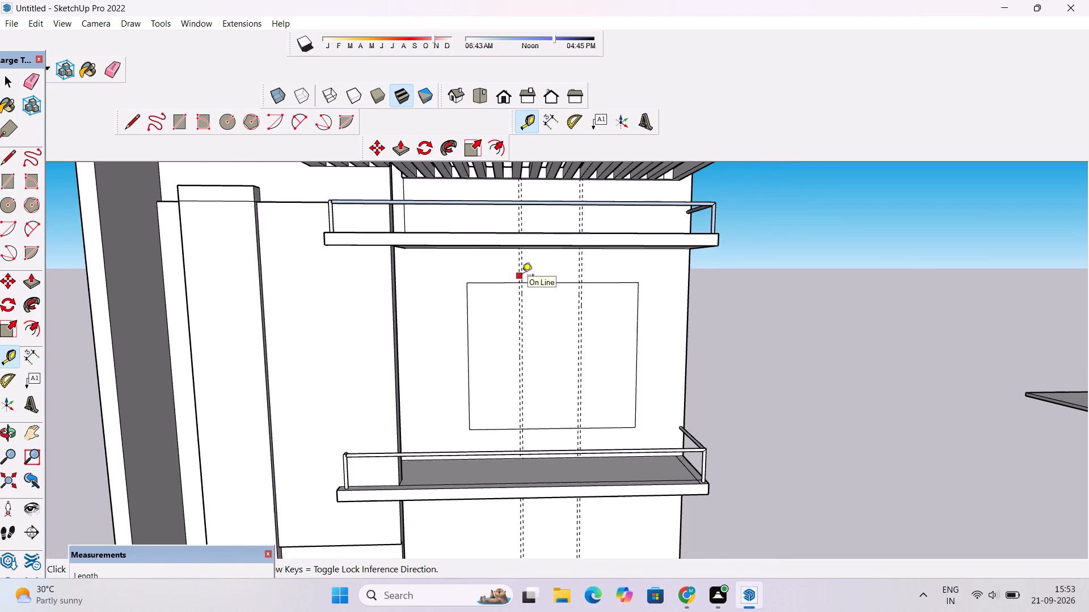
key(r)
scroll(521, 276, up, 13)
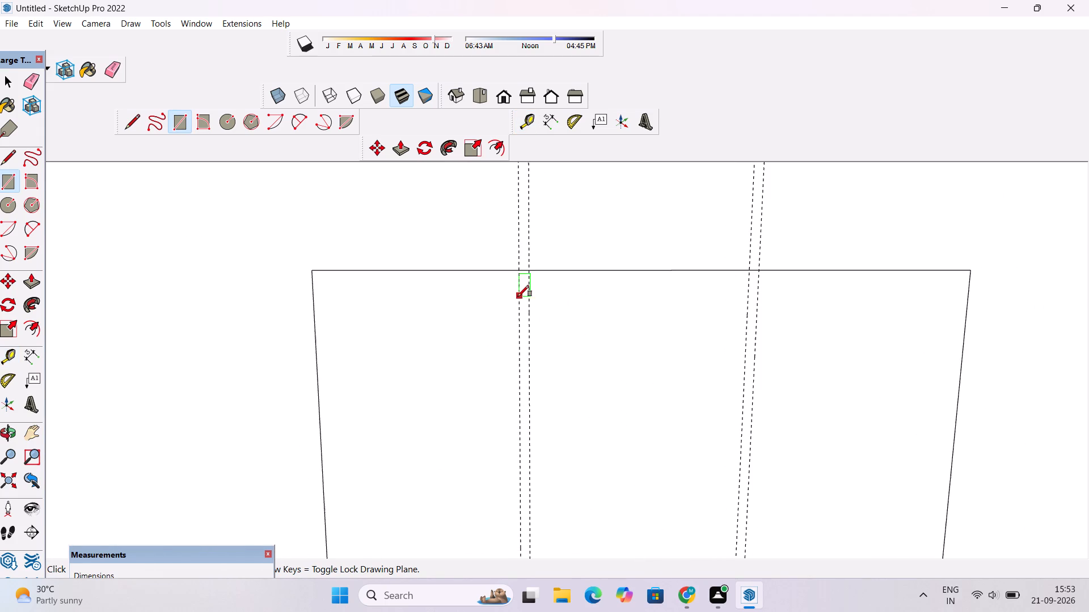
click(520, 270)
scroll(522, 290, down, 4)
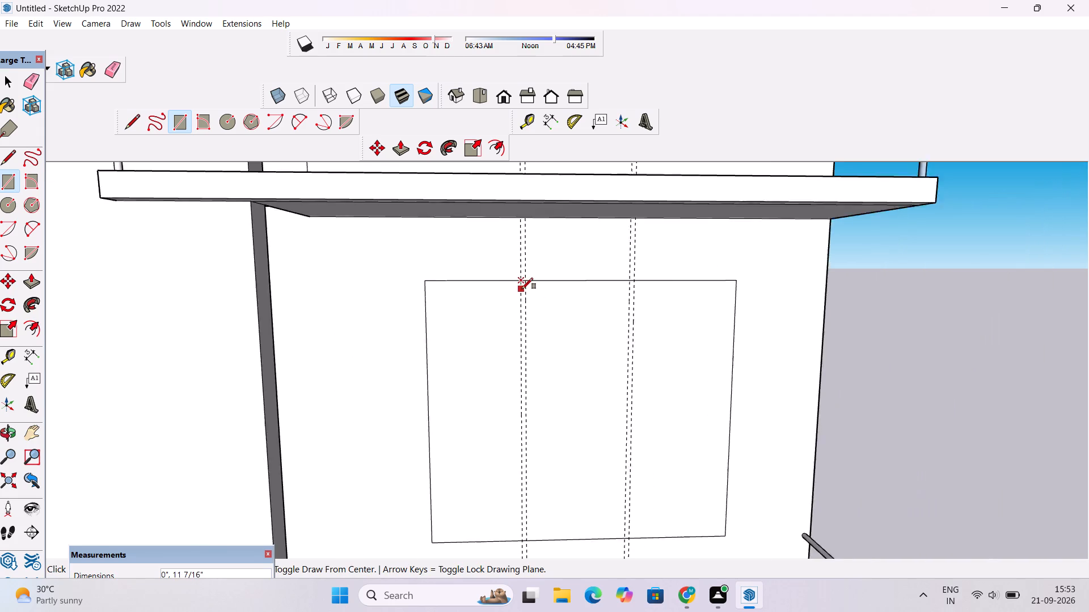
scroll(522, 289, down, 10)
scroll(534, 428, up, 13)
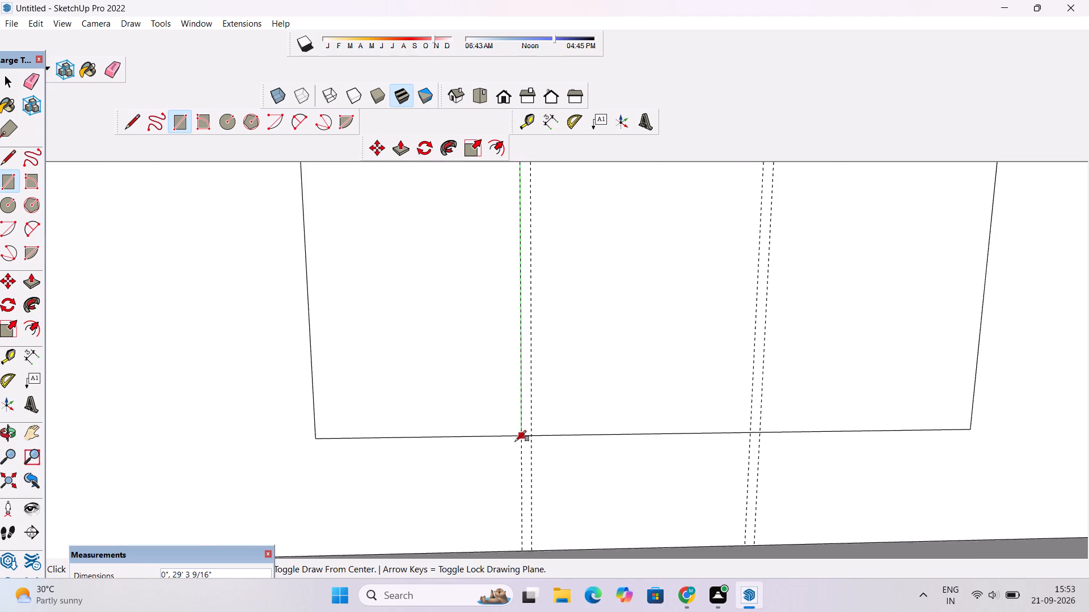
scroll(515, 441, up, 4)
click(541, 432)
scroll(485, 418, down, 6)
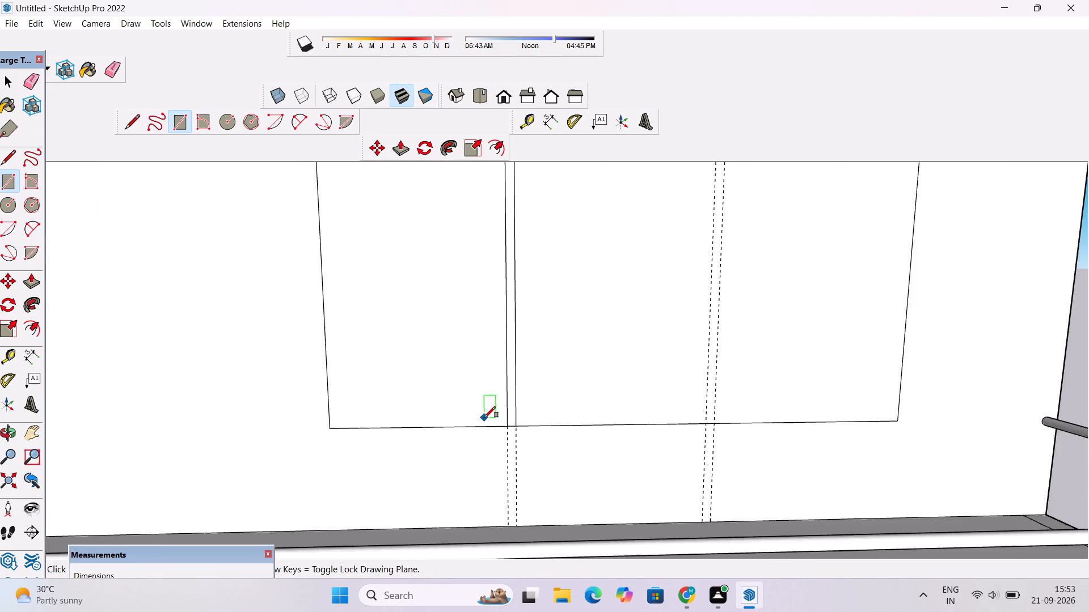
Draw a second vertical strip, 6" by 29' 3 9/16", inside the wall rectangle between the other pair of guides.
scroll(484, 418, down, 4)
scroll(635, 420, up, 10)
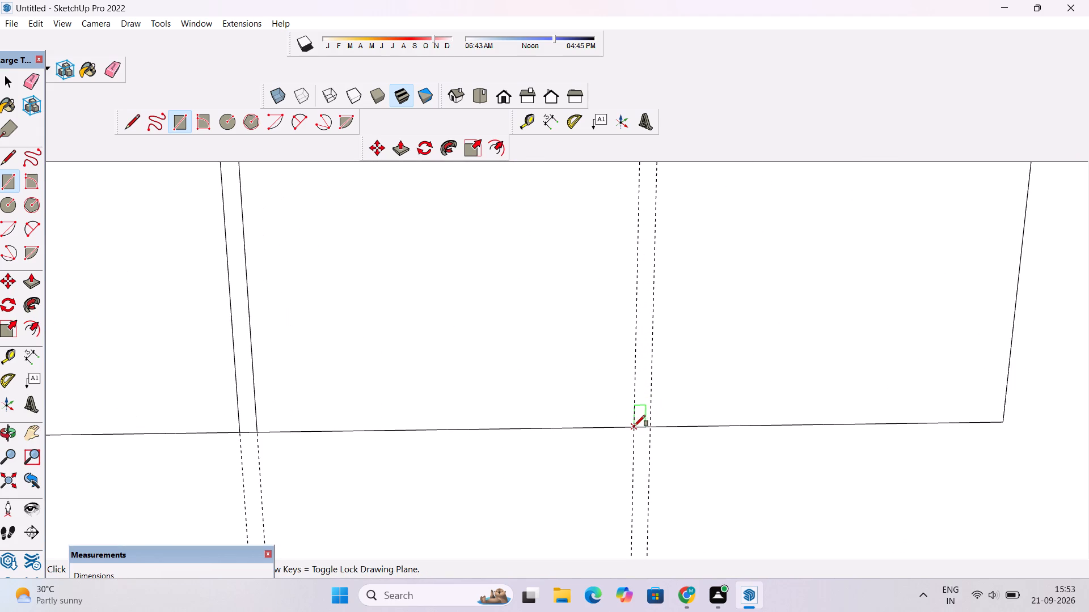
click(634, 426)
scroll(638, 381, down, 20)
scroll(638, 381, down, 2)
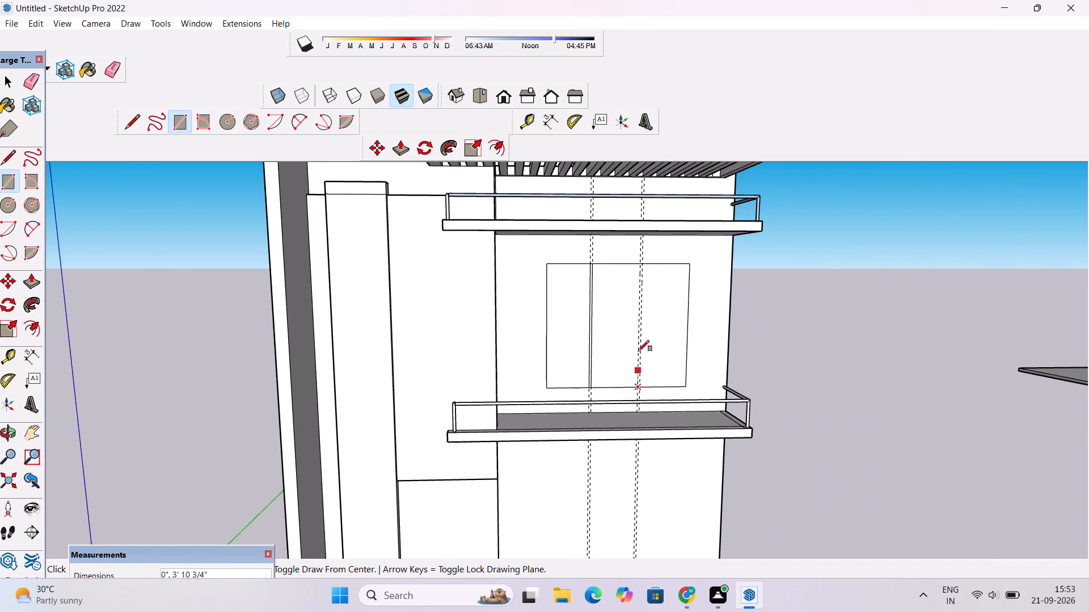
scroll(645, 261, up, 19)
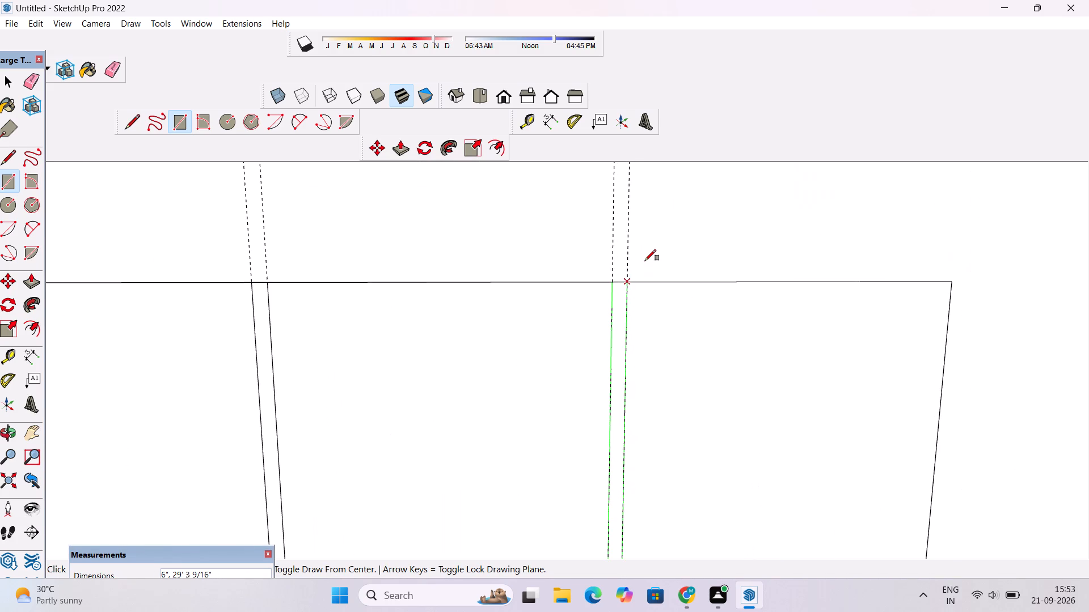
click(627, 283)
key(space)
Erase both pairs of vertical guides around the two strips.
key(e)
drag(632, 249, 609, 271)
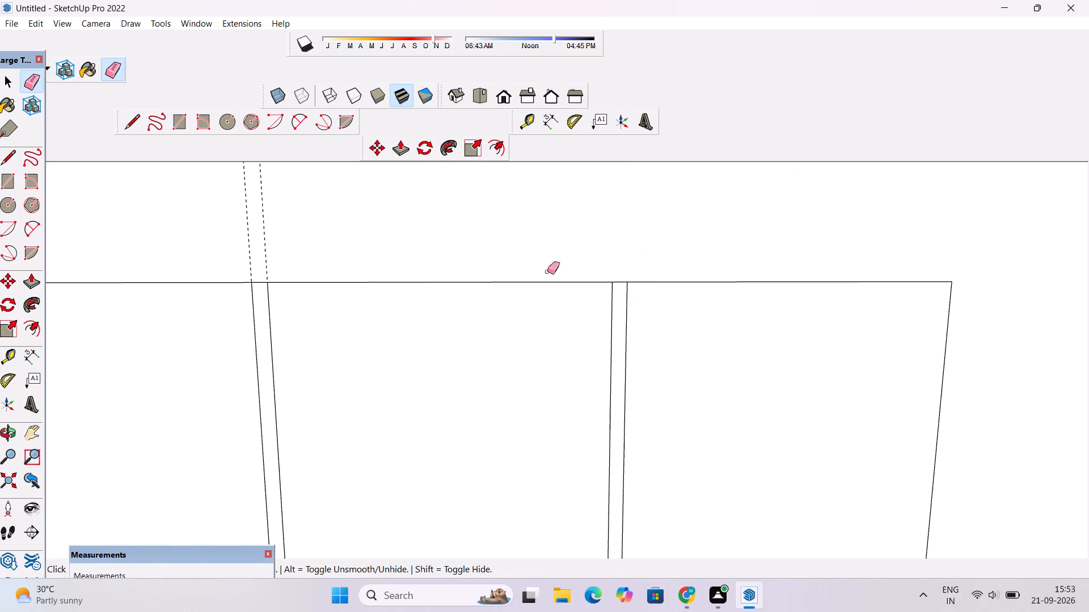
scroll(263, 289, down, 4)
drag(248, 250, 272, 261)
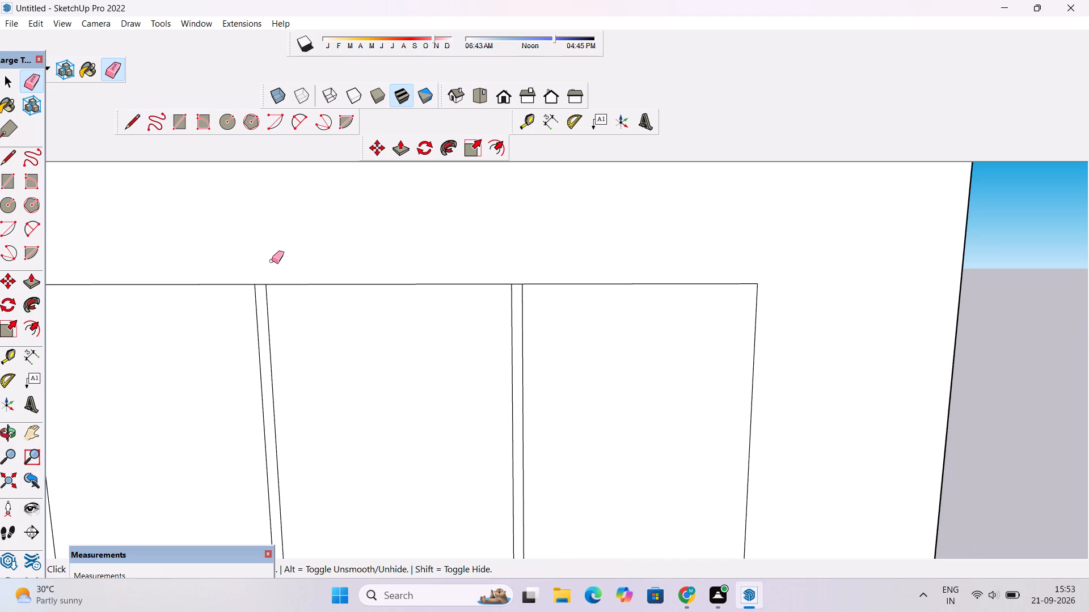
Recess the left pane of the divided wall rectangle 1' into the wall with Push/Pull.
scroll(272, 261, down, 15)
key(o)
scroll(272, 263, down, 4)
shift+drag(267, 353, 437, 353)
scroll(439, 340, up, 5)
shift+drag(443, 329, 416, 360)
scroll(415, 360, up, 3)
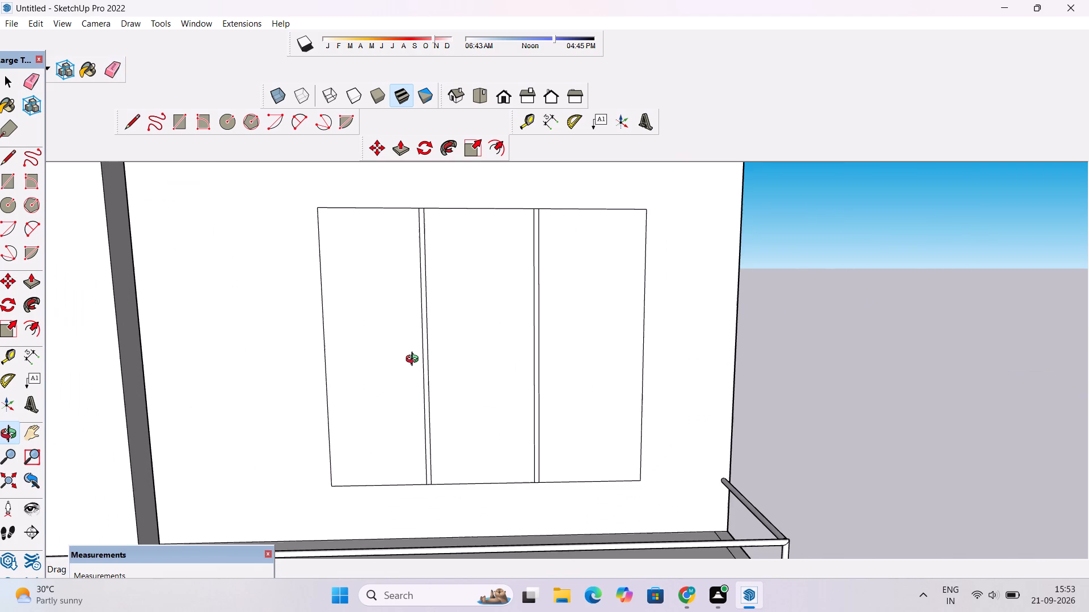
key(p)
click(373, 377)
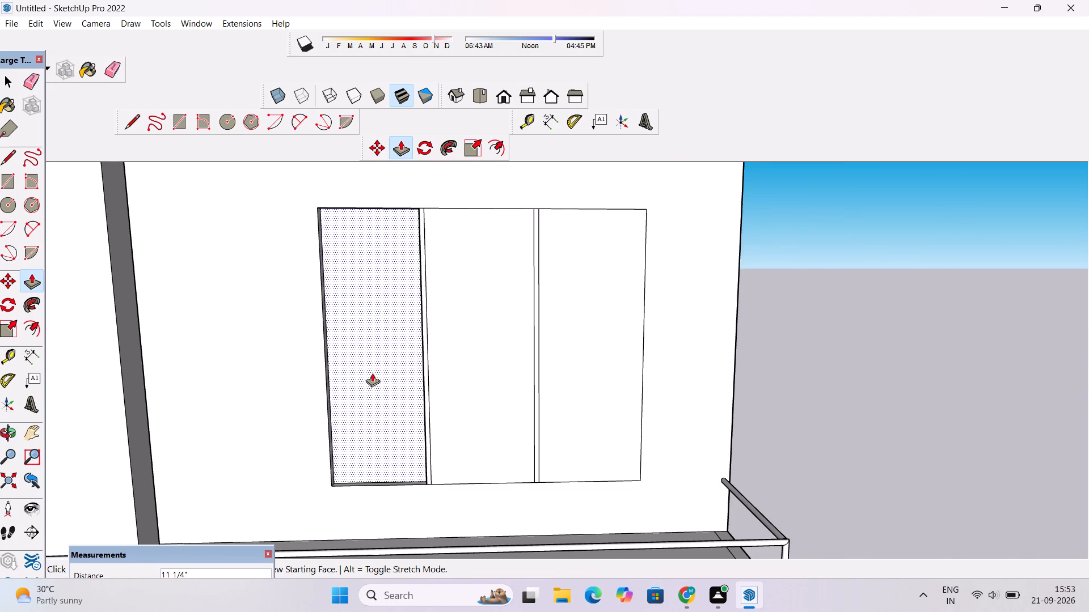
text(1')
key(Return)
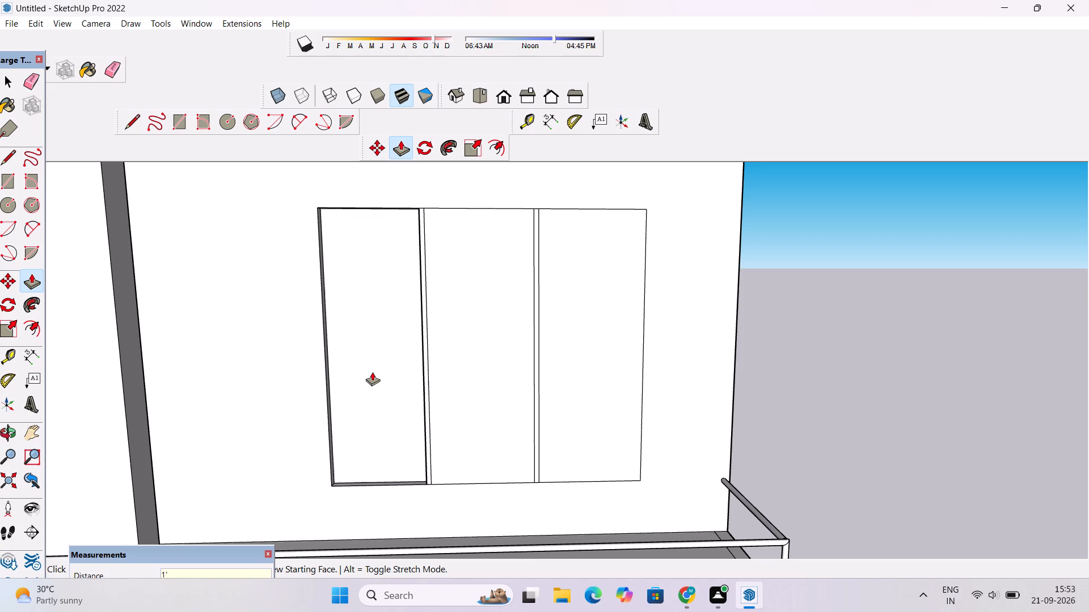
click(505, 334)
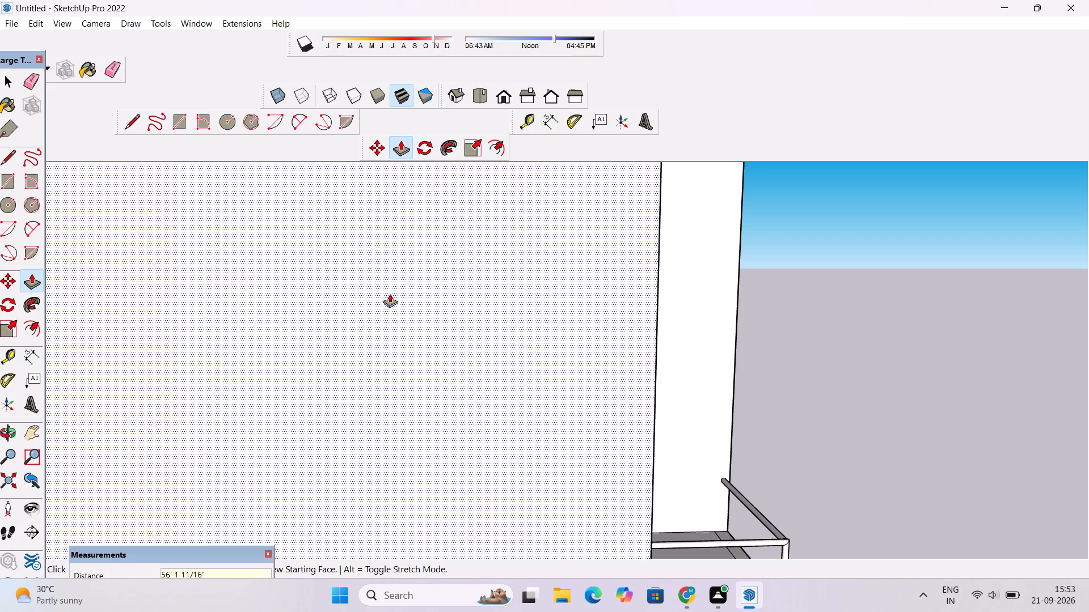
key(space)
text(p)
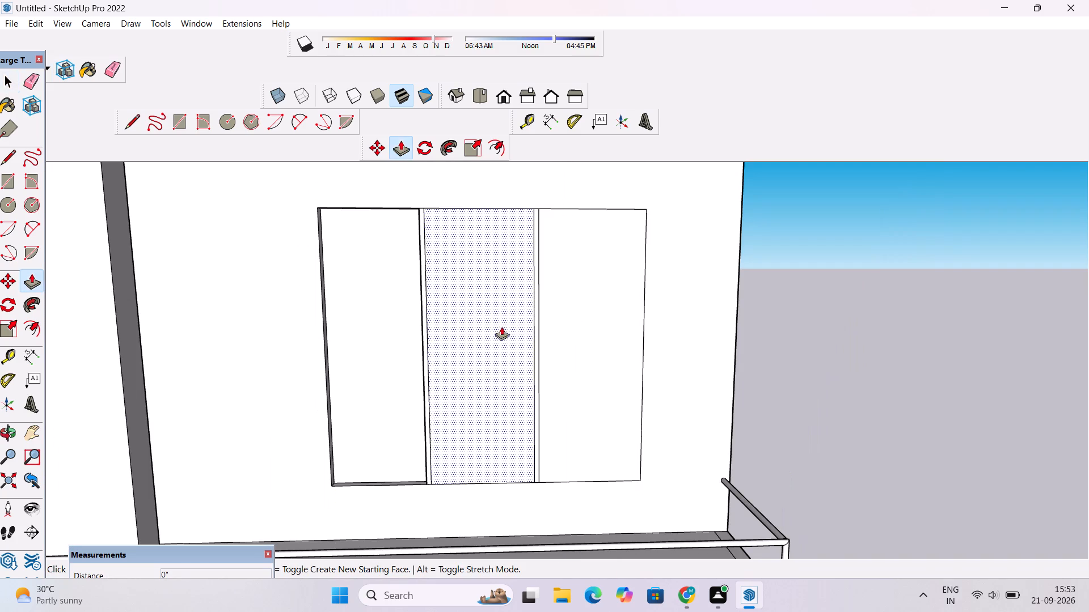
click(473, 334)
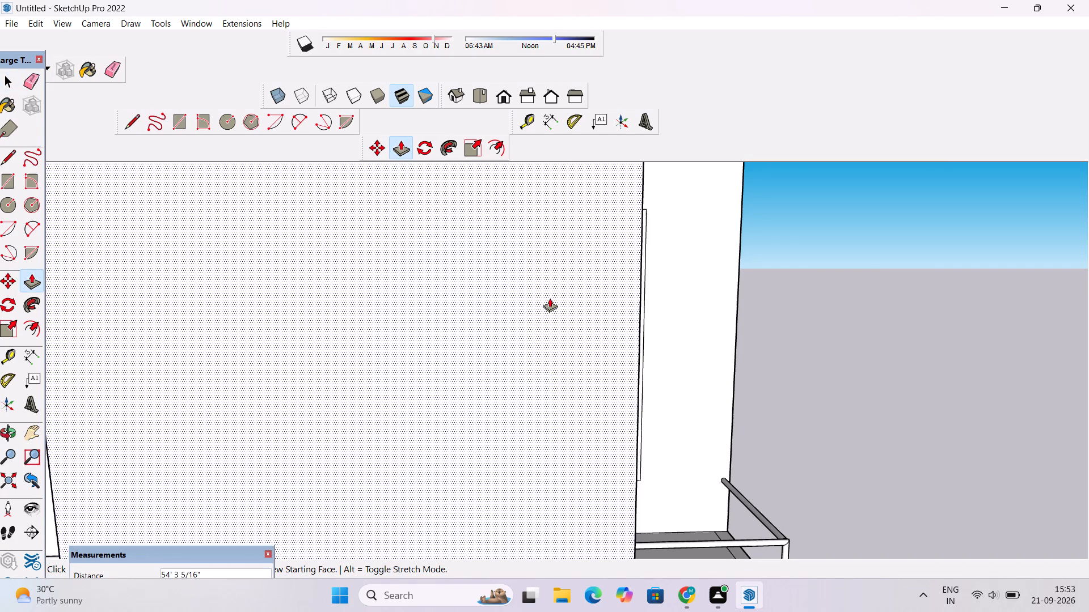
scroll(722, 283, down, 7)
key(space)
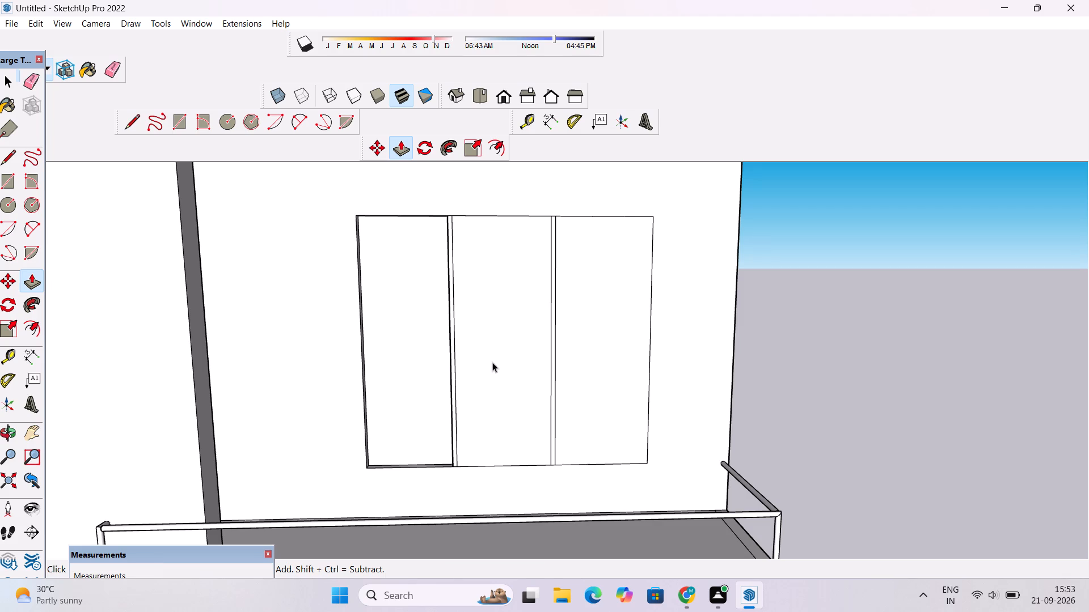
Recess the middle pane of the wall rectangle 1' into the wall.
click(492, 362)
key(p)
click(492, 362)
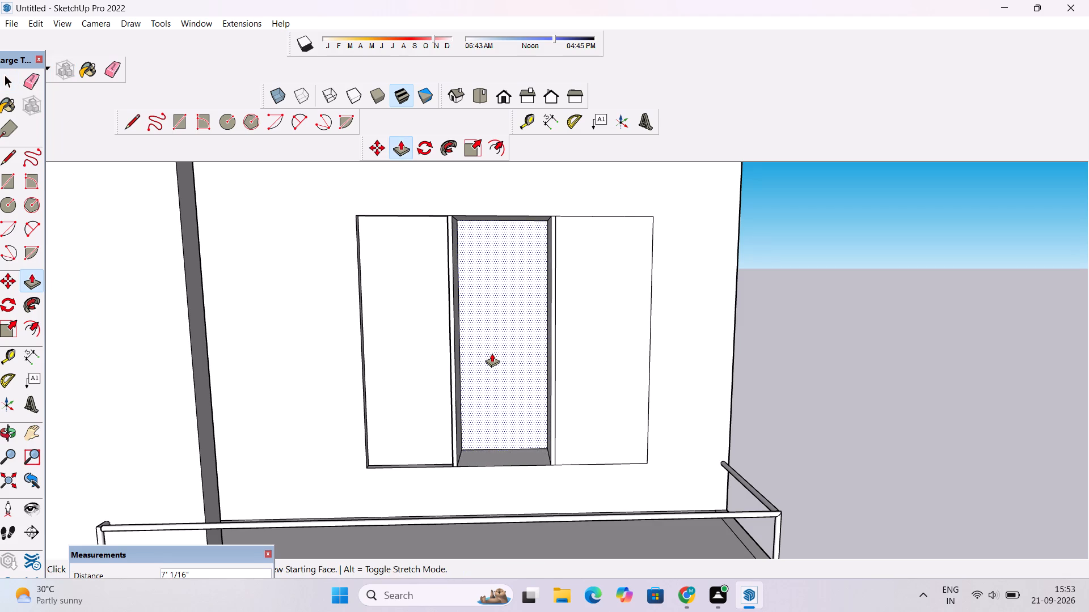
text(1')
key(Return)
Recess the right pane of the wall rectangle 1', matching the middle pane's depth.
click(594, 362)
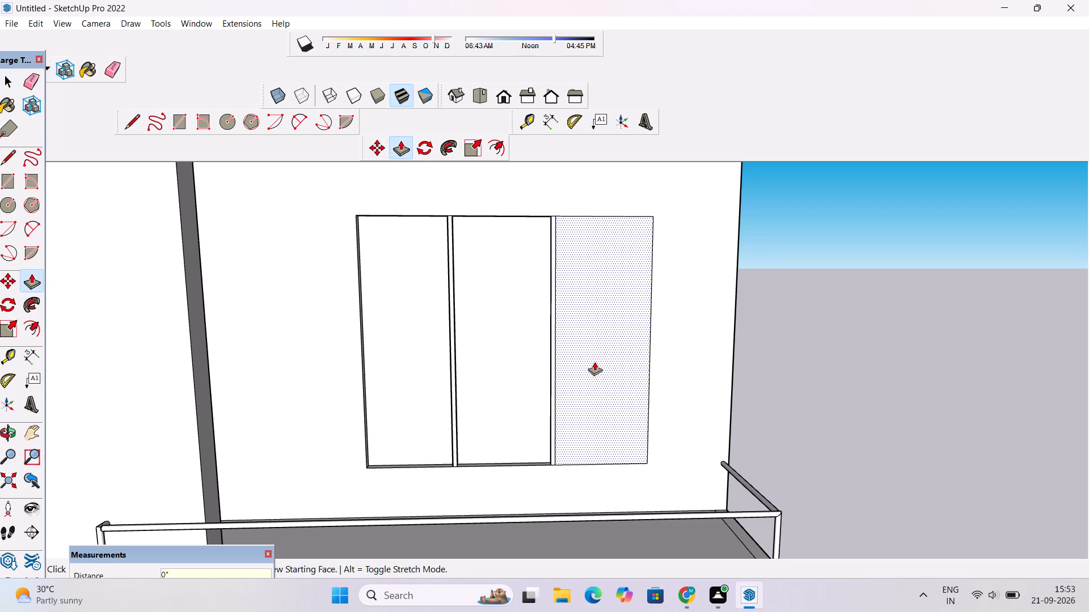
scroll(503, 354, up, 5)
click(503, 354)
Examine the recessed panes, the railed shelves and the slatted tray from several angles.
scroll(503, 353, down, 2)
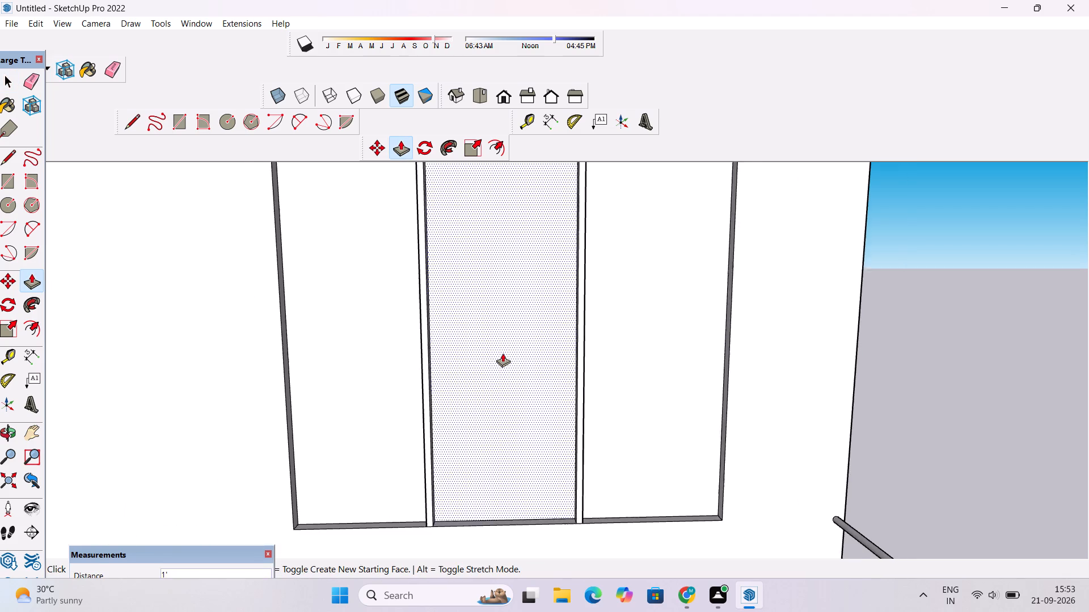
scroll(503, 353, down, 9)
key(o)
drag(590, 401, 402, 529)
scroll(607, 376, up, 4)
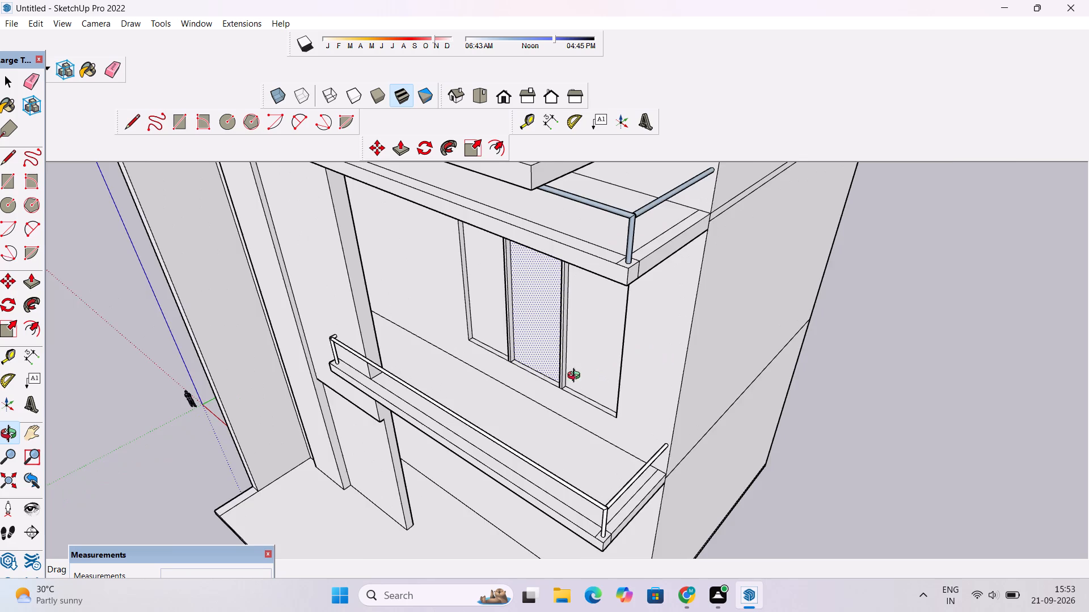
scroll(576, 377, up, 4)
drag(489, 386, 633, 337)
scroll(639, 332, down, 5)
drag(618, 386, 661, 299)
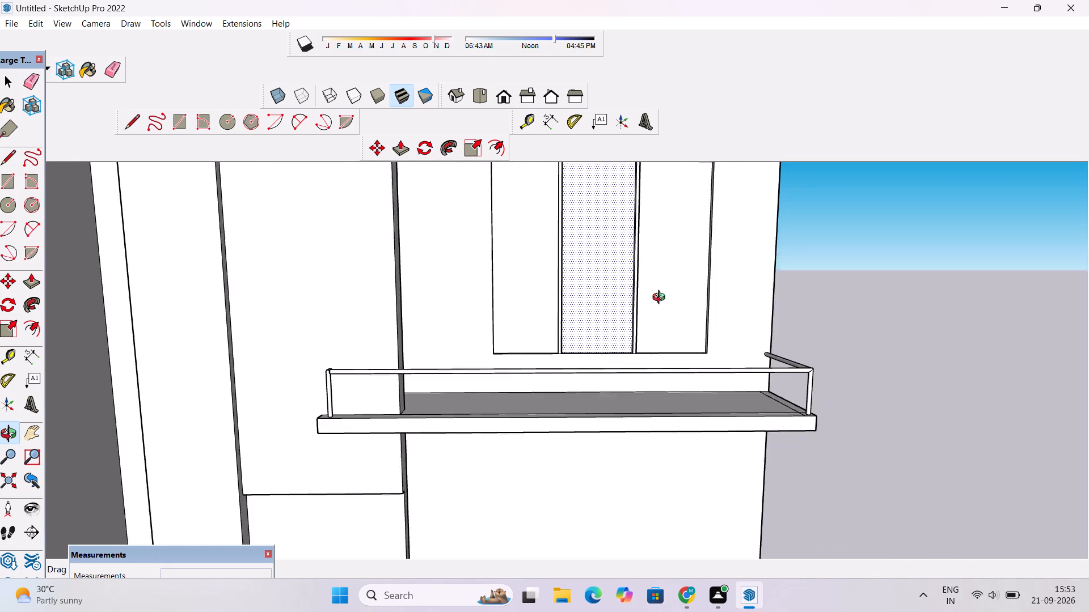
drag(661, 299, 662, 297)
drag(596, 275, 756, 245)
drag(680, 269, 634, 275)
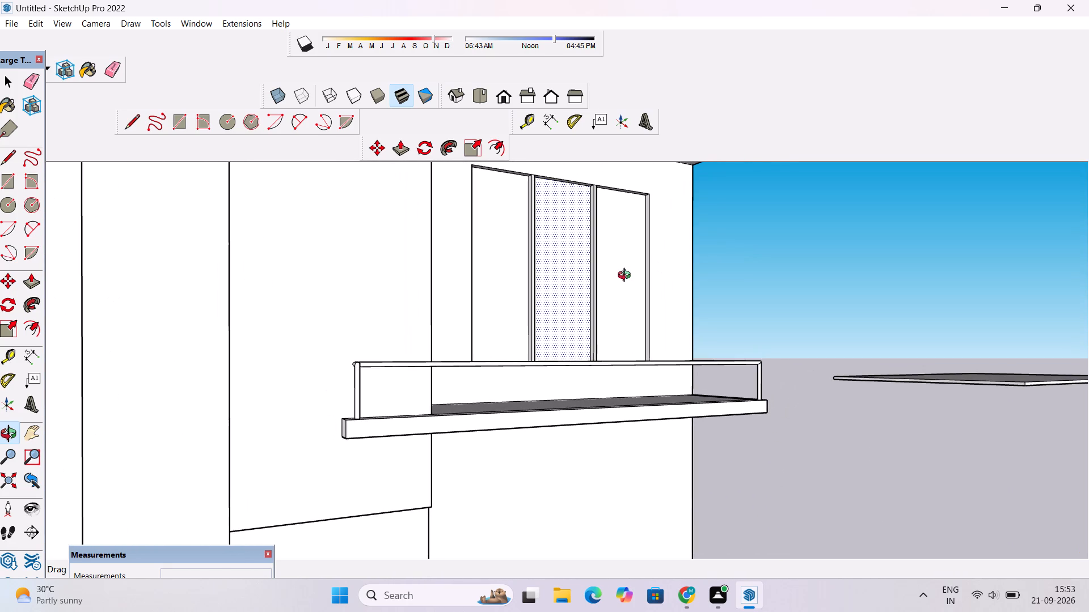
shift+drag(627, 277, 625, 329)
drag(627, 345, 562, 378)
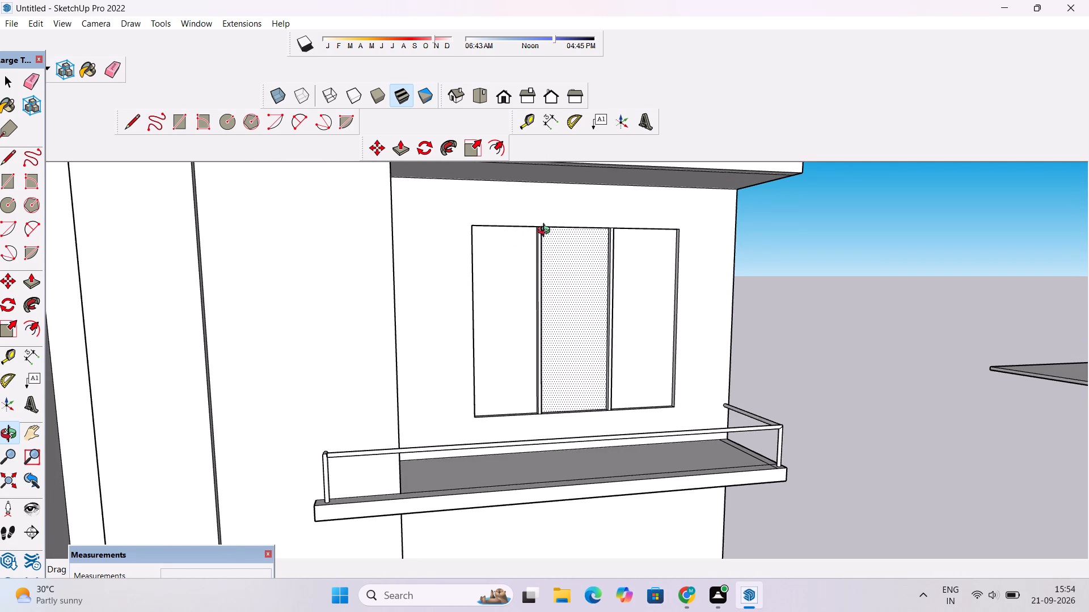
scroll(548, 230, down, 6)
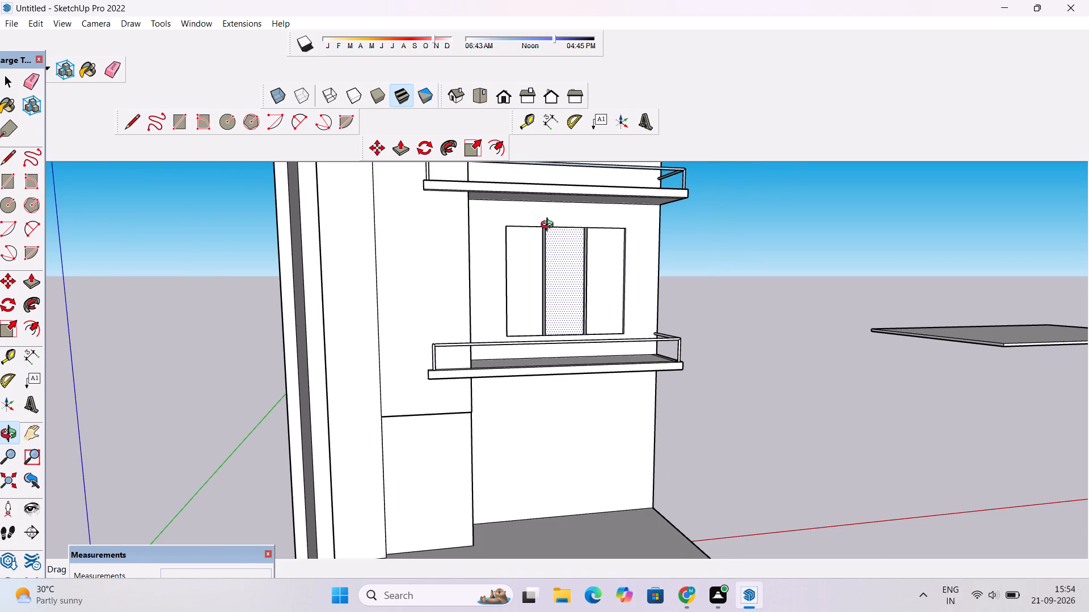
scroll(537, 236, down, 4)
scroll(487, 304, up, 3)
drag(544, 302, 535, 324)
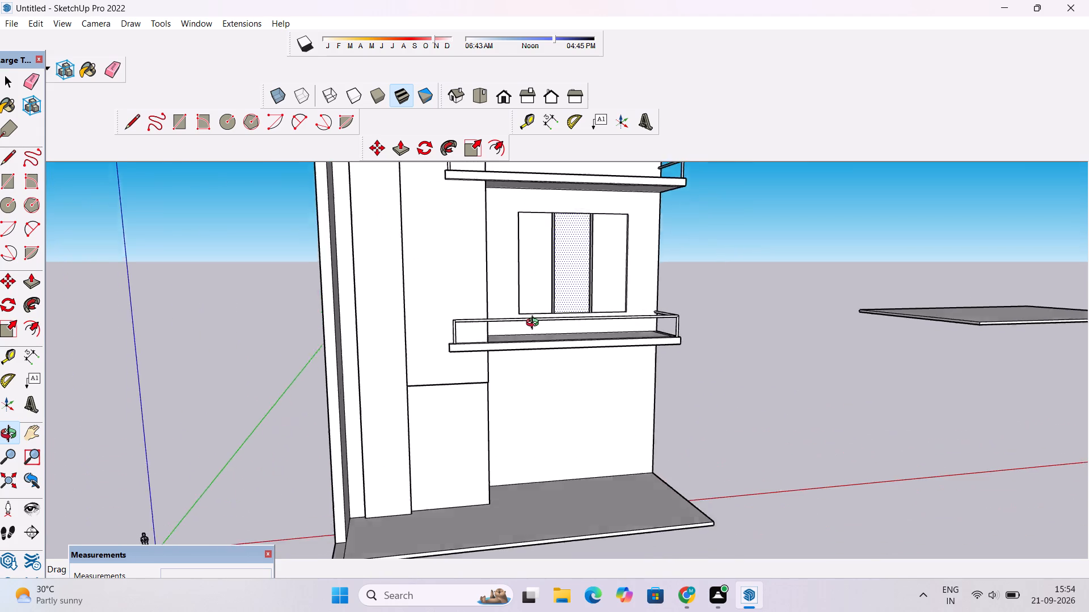
drag(535, 324, 522, 343)
scroll(524, 331, down, 4)
drag(538, 326, 478, 363)
scroll(474, 340, up, 6)
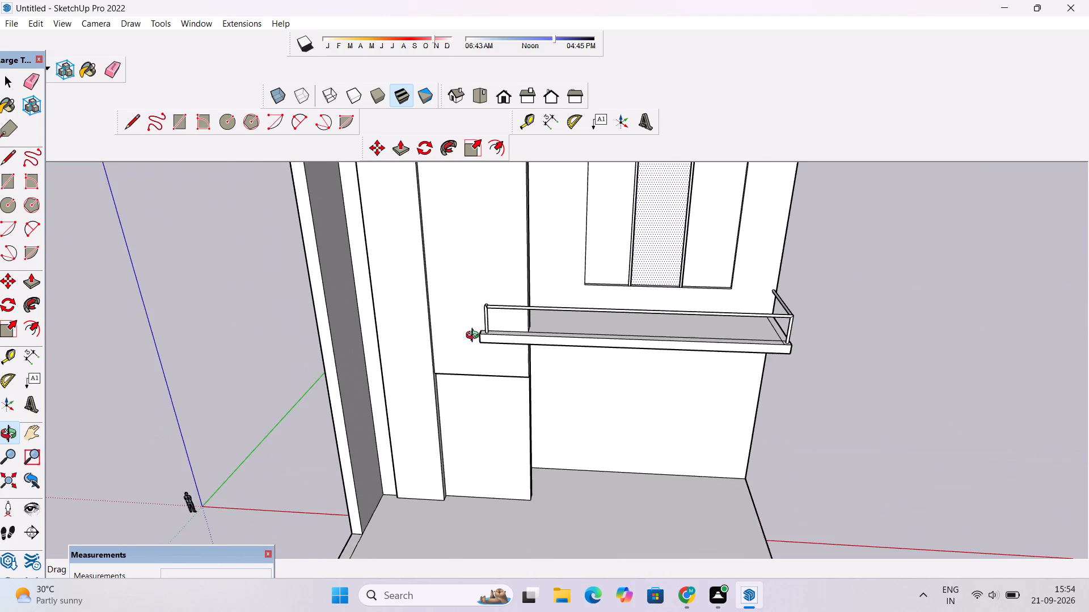
scroll(475, 337, up, 2)
scroll(476, 335, down, 4)
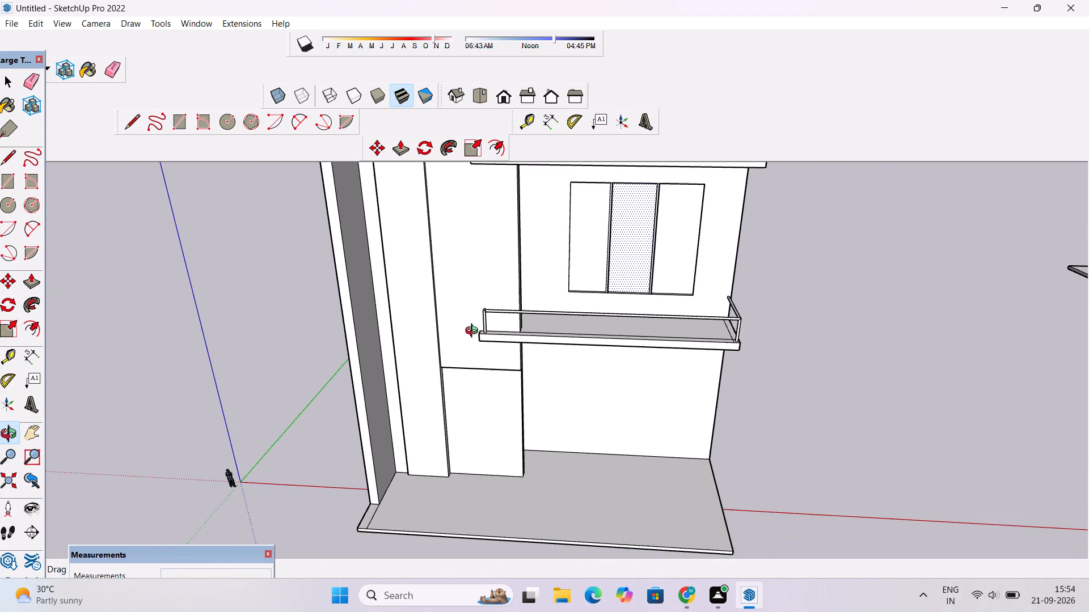
scroll(474, 332, down, 3)
scroll(469, 334, up, 7)
drag(458, 385, 501, 340)
scroll(501, 331, up, 4)
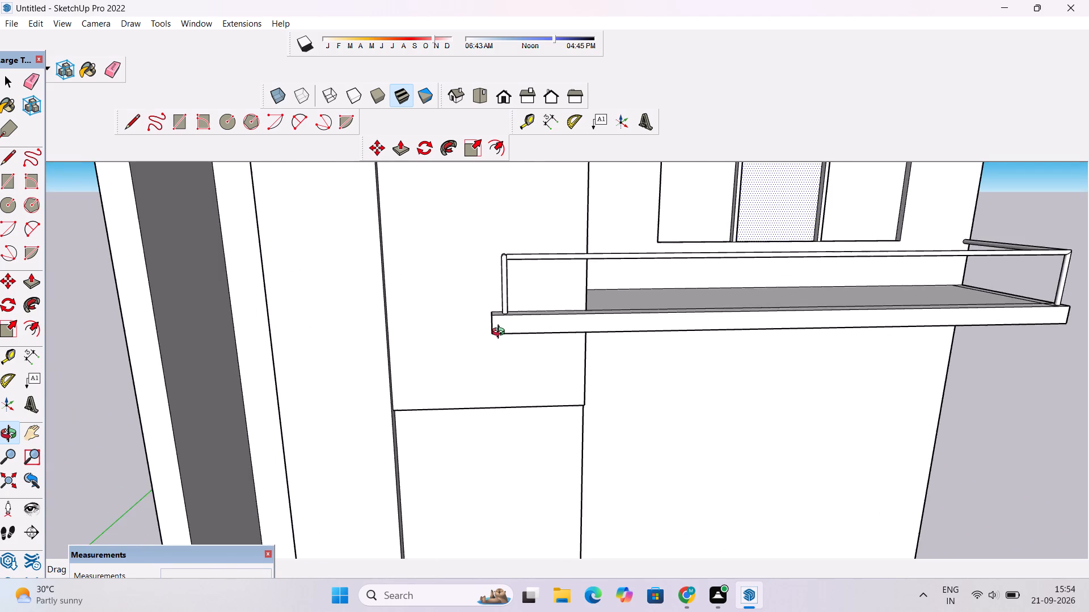
drag(506, 335, 471, 339)
scroll(471, 339, up, 2)
drag(470, 345, 477, 345)
shift+drag(477, 345, 438, 353)
drag(437, 353, 487, 357)
scroll(487, 357, down, 5)
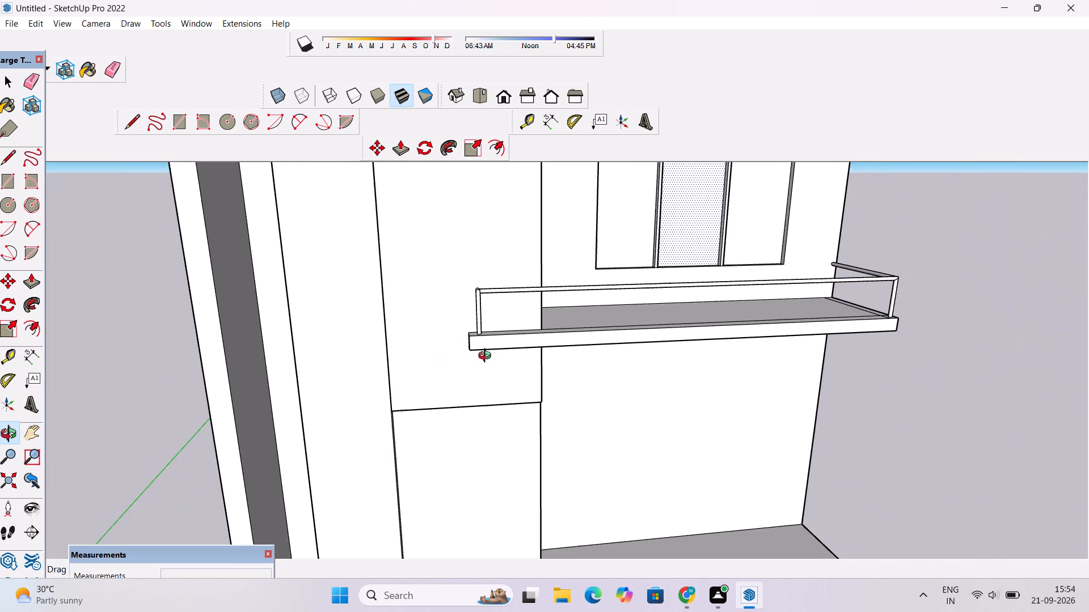
drag(516, 338, 448, 389)
scroll(445, 393, down, 6)
drag(421, 435, 430, 282)
scroll(430, 282, down, 4)
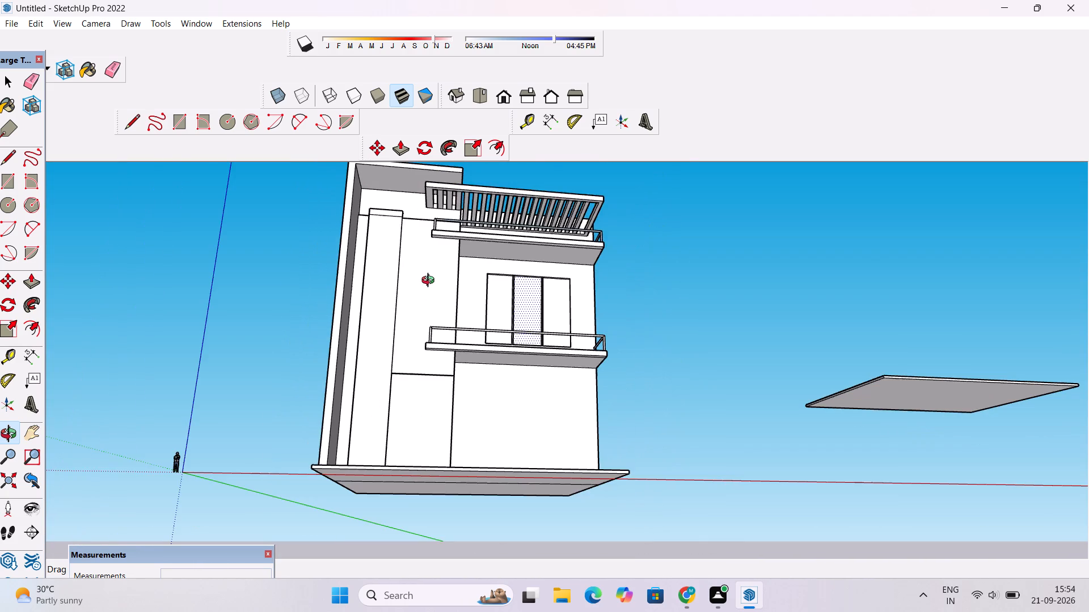
shift+drag(430, 282, 389, 382)
scroll(424, 339, up, 7)
drag(423, 337, 378, 373)
drag(378, 375, 449, 288)
drag(495, 317, 444, 324)
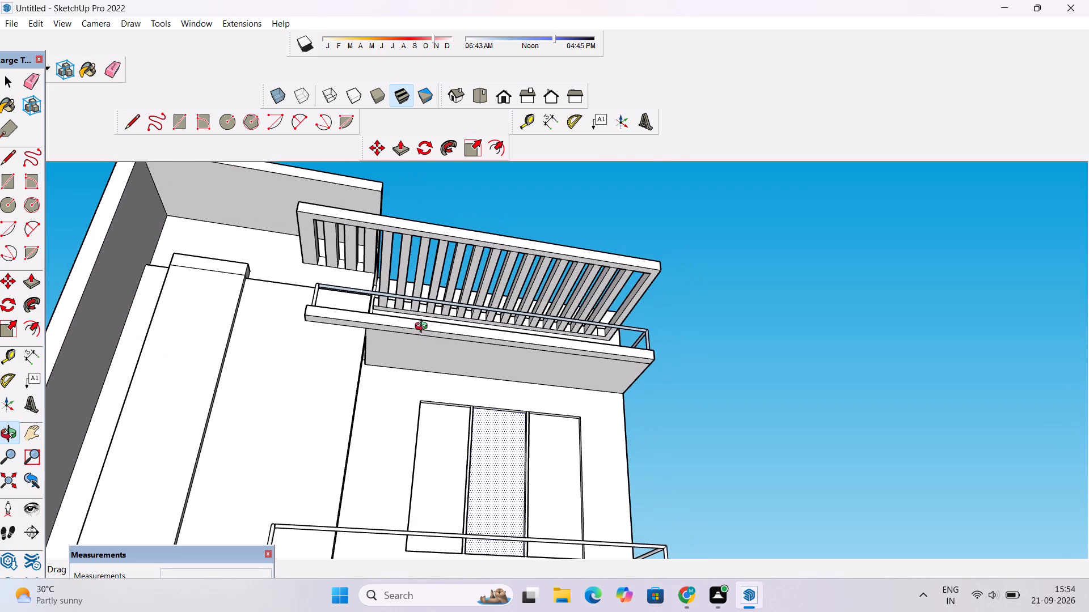
shift+drag(454, 325, 416, 334)
scroll(416, 334, down, 4)
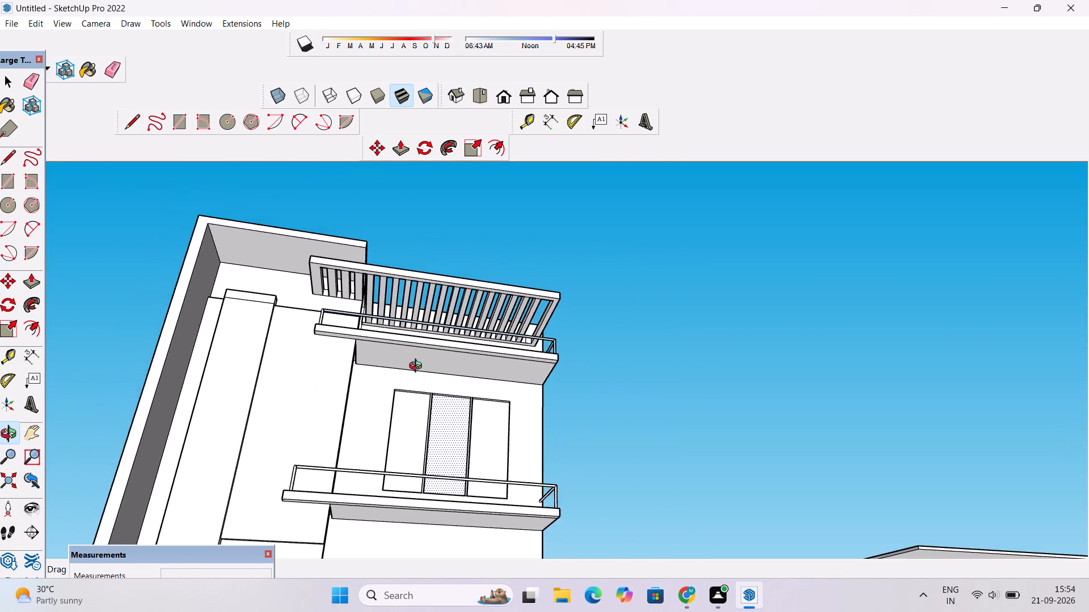
scroll(416, 376, down, 3)
drag(416, 384, 408, 460)
drag(407, 485, 413, 517)
scroll(411, 498, up, 4)
drag(408, 498, 401, 555)
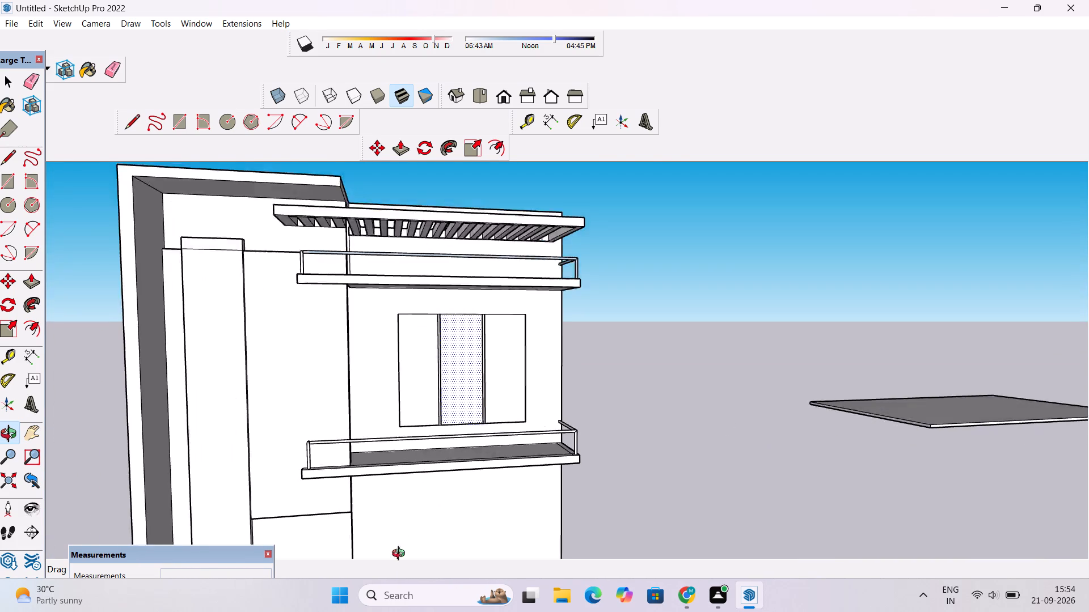
drag(401, 555, 401, 568)
Add a guide along the top of the lower railed shelf, parallel to its front edge and 1' inward.
scroll(405, 510, up, 5)
drag(412, 498, 352, 521)
scroll(302, 415, up, 4)
shift+drag(281, 433, 289, 473)
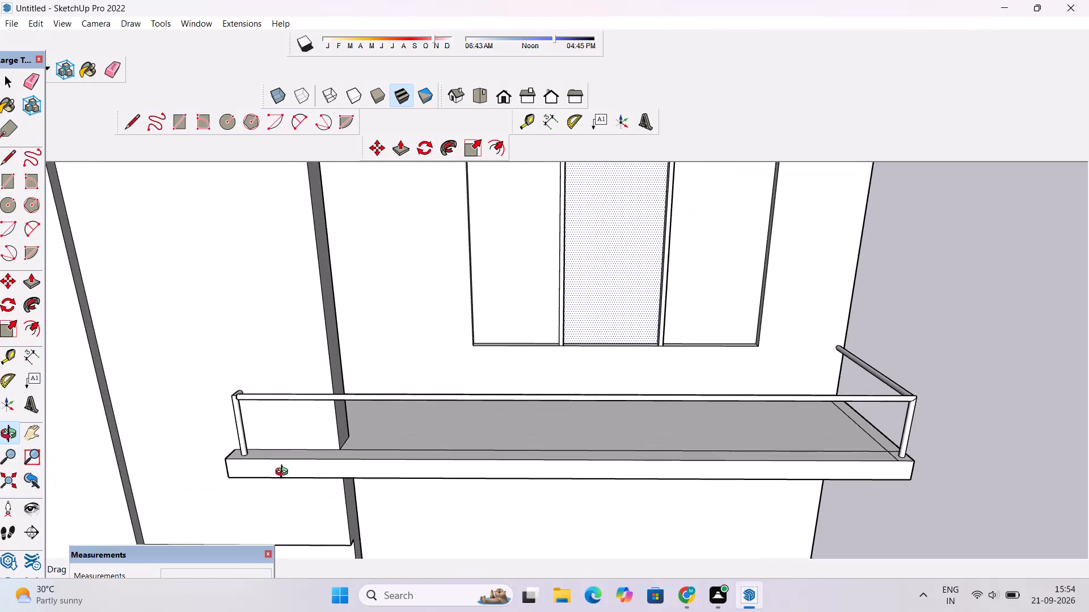
scroll(284, 473, up, 4)
scroll(224, 459, up, 4)
drag(231, 457, 251, 436)
scroll(239, 447, up, 3)
drag(239, 460, 239, 500)
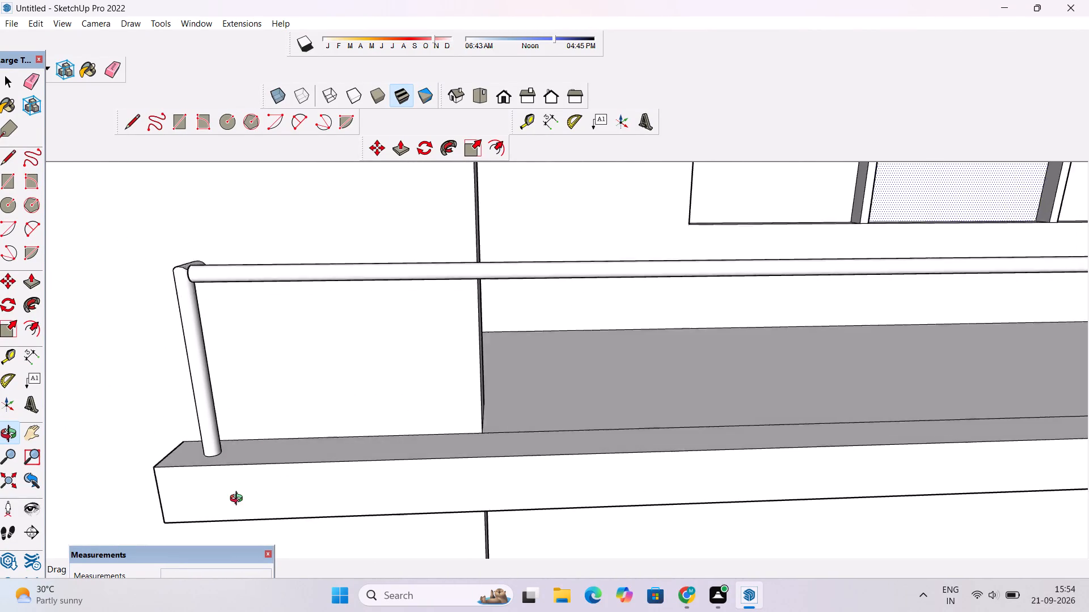
drag(239, 500, 239, 512)
scroll(244, 498, down, 1)
shift+drag(263, 471, 172, 470)
drag(179, 462, 183, 503)
drag(248, 502, 193, 509)
drag(193, 509, 244, 509)
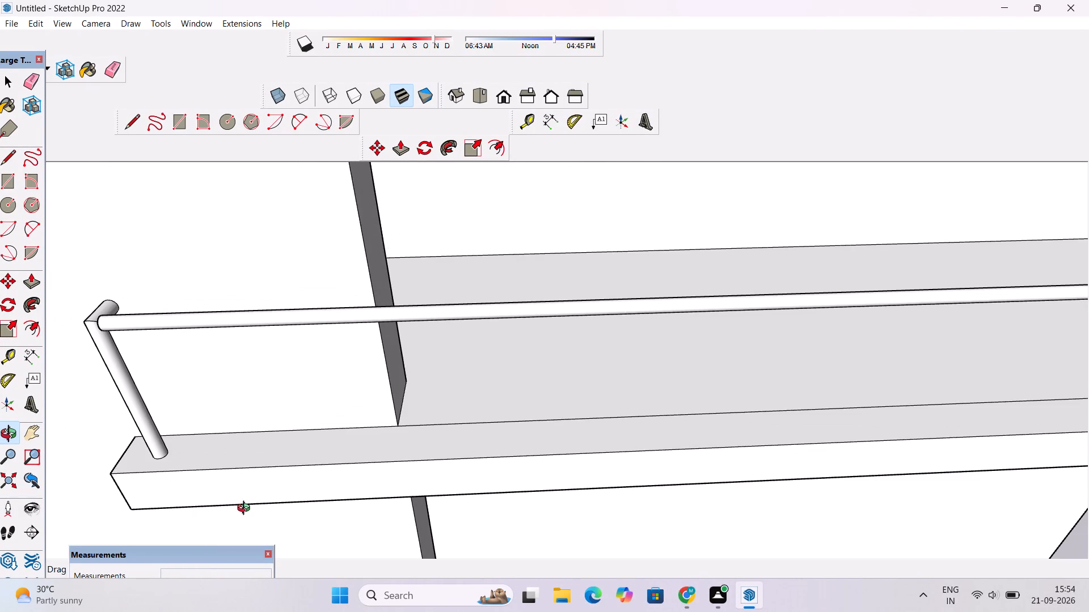
key(t)
scroll(246, 496, down, 4)
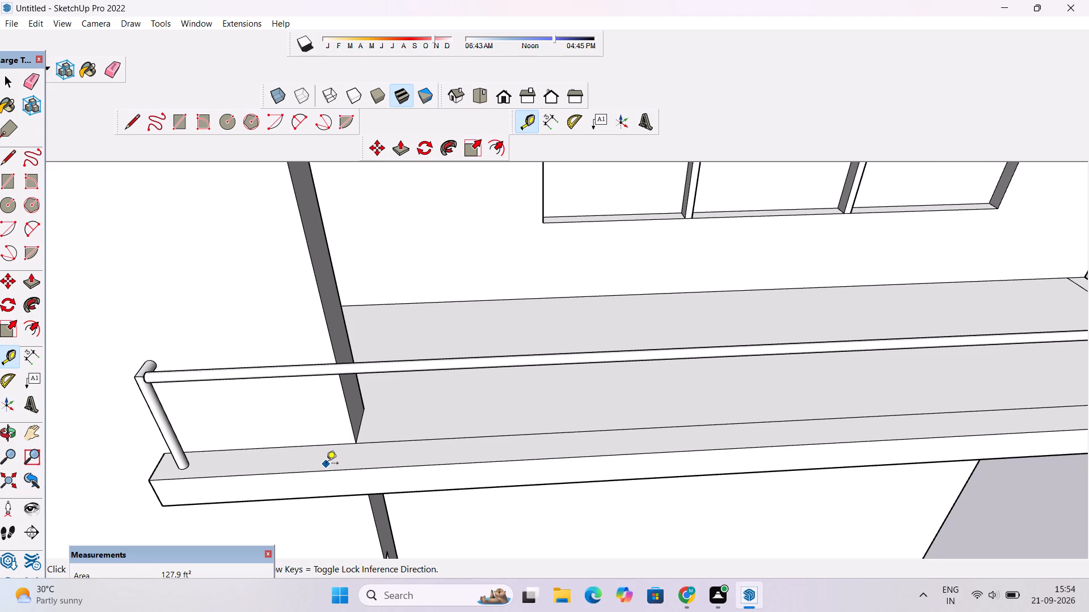
scroll(323, 476, down, 3)
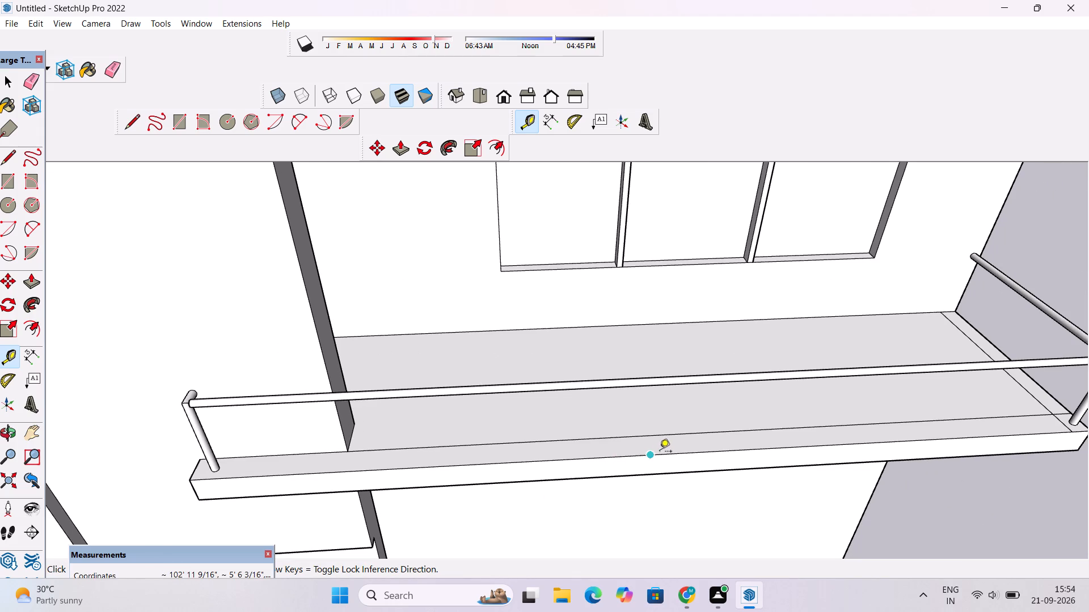
click(652, 454)
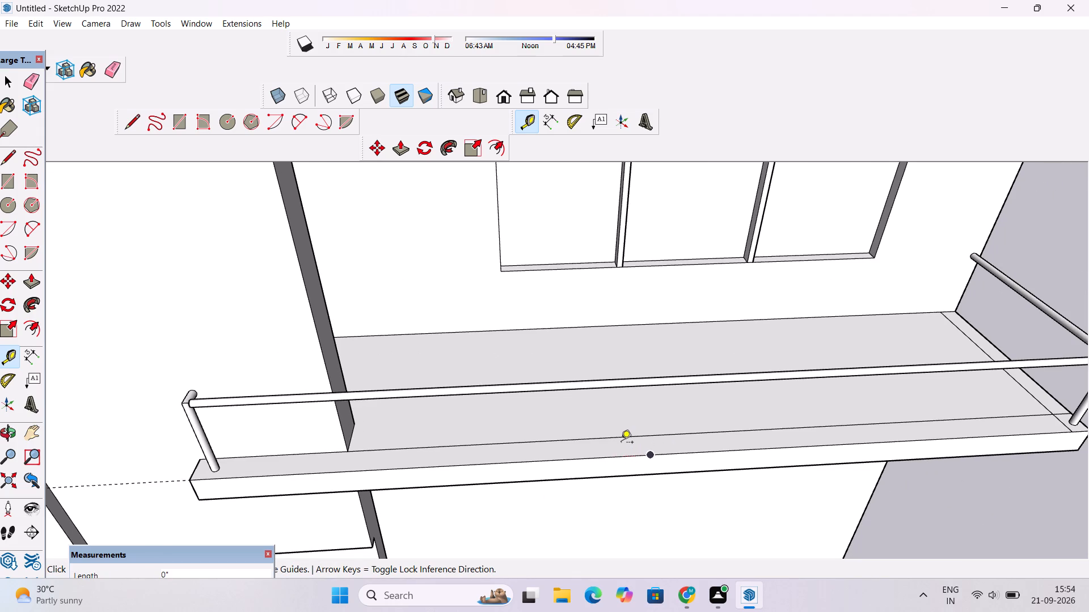
scroll(621, 443, down, 4)
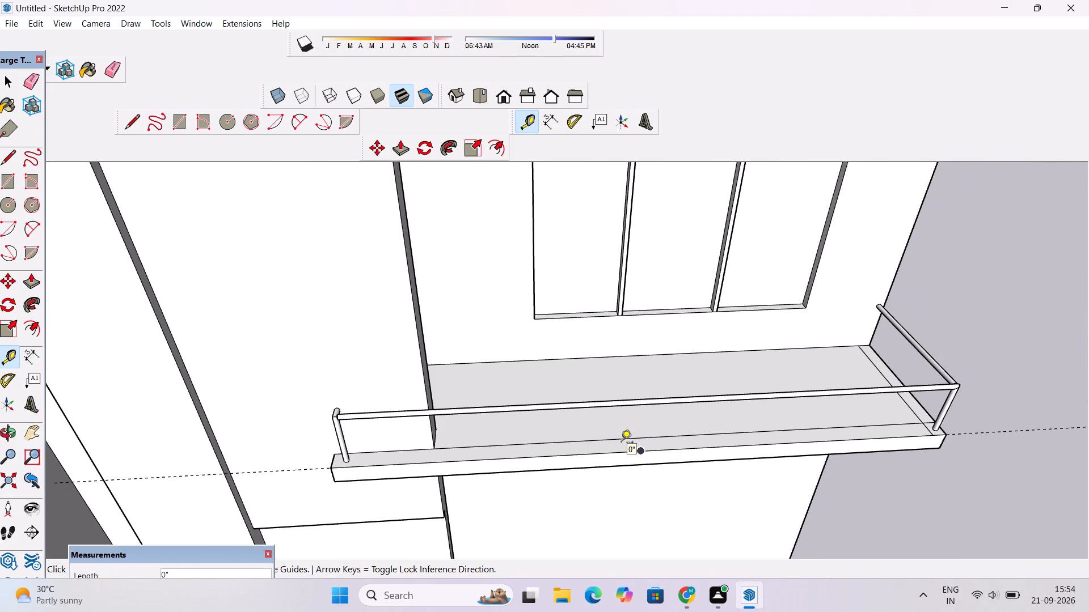
scroll(587, 451, down, 2)
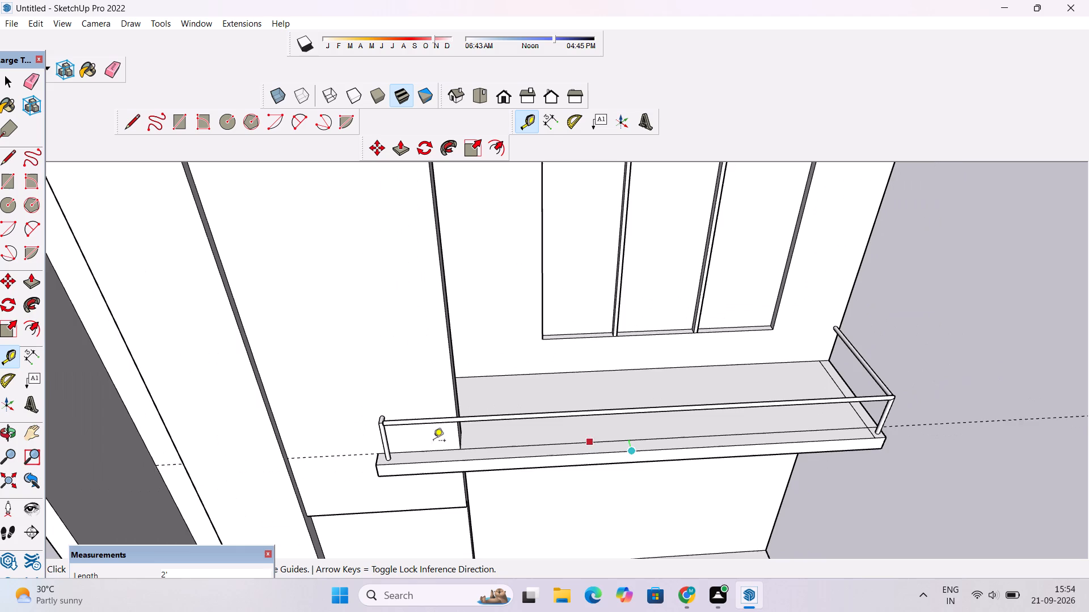
scroll(417, 443, up, 6)
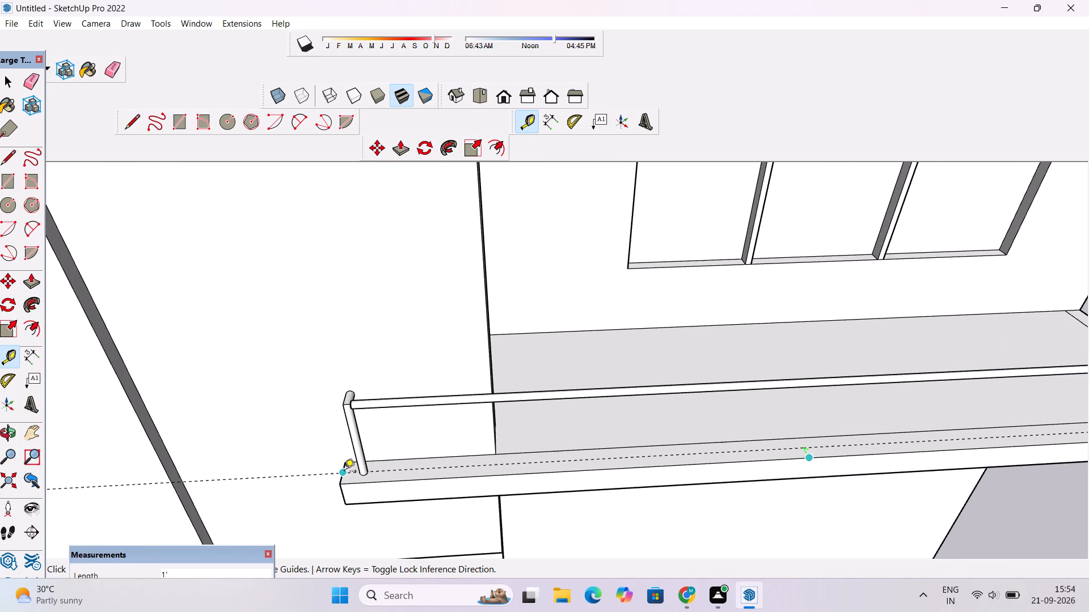
click(344, 471)
Add a guide along the top of the upper railed shelf, parallel to its front edge and 1' inward.
scroll(327, 469, down, 8)
scroll(598, 468, down, 8)
scroll(560, 316, up, 3)
scroll(547, 373, up, 5)
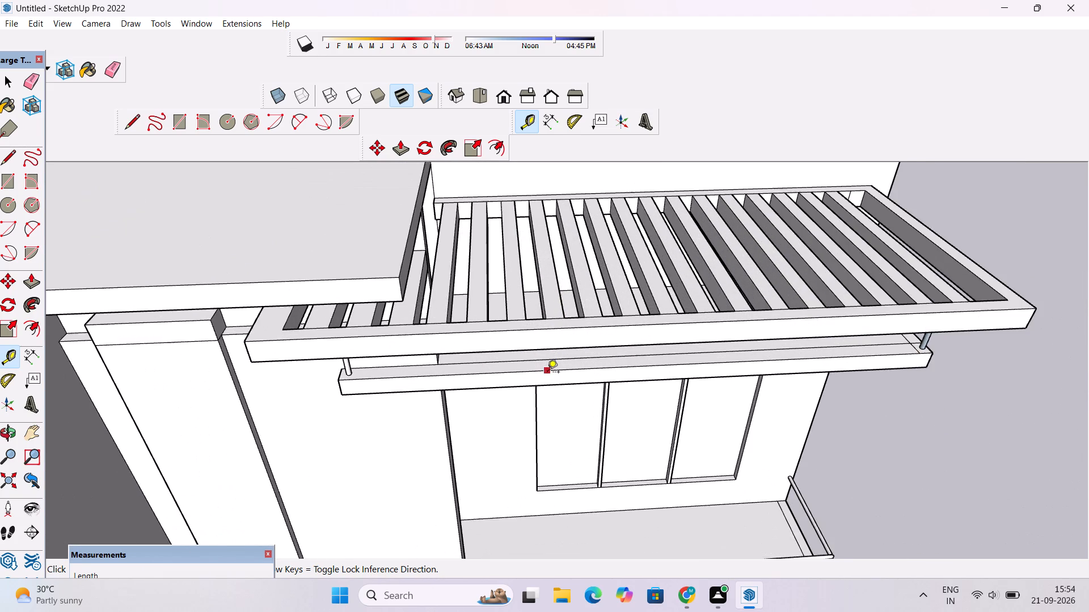
scroll(547, 373, up, 2)
scroll(538, 405, down, 1)
scroll(538, 405, up, 1)
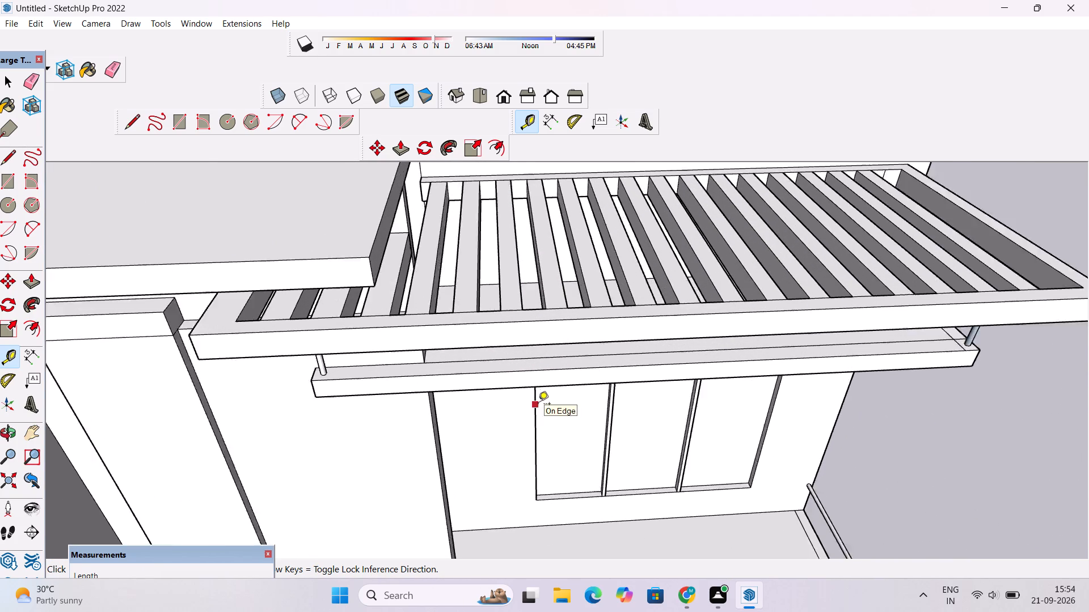
scroll(538, 405, up, 3)
key(o)
drag(538, 420, 538, 359)
shift+drag(539, 358, 516, 411)
drag(522, 397, 513, 409)
key(l)
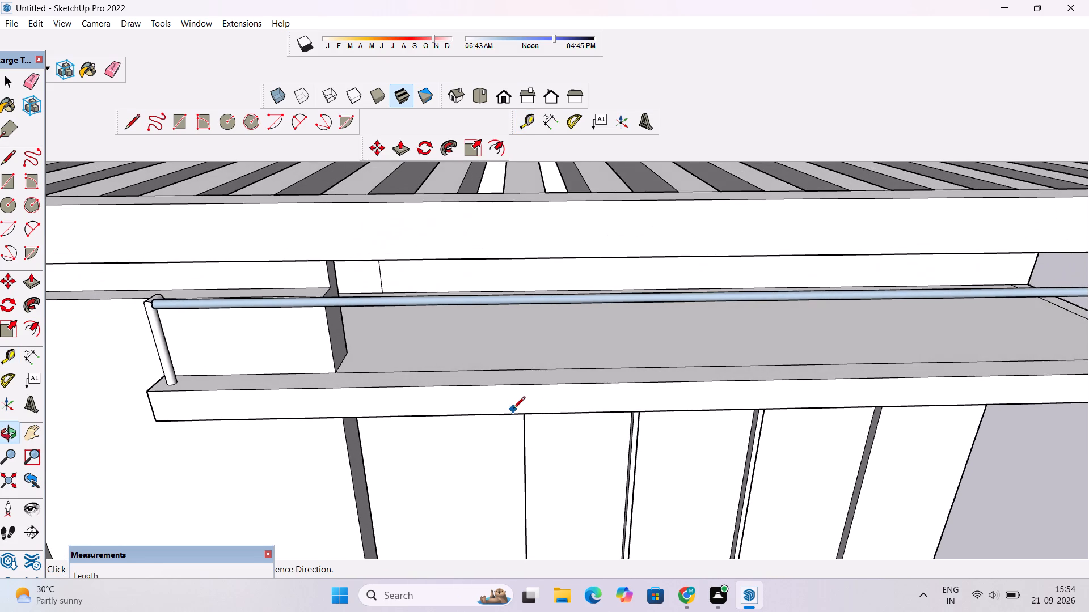
scroll(520, 400, up, 3)
key(t)
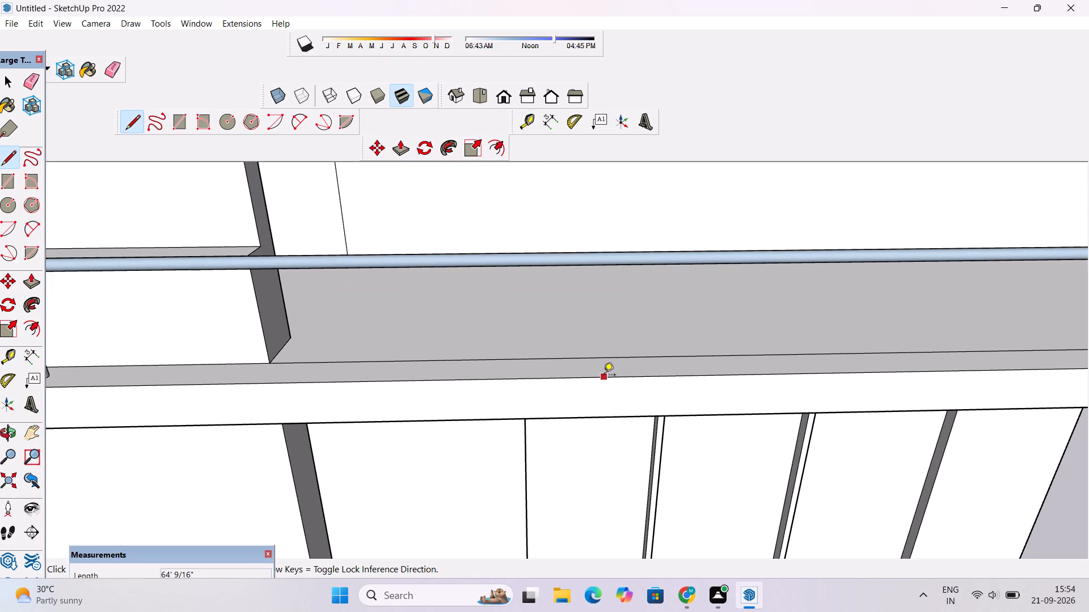
scroll(716, 372, down, 3)
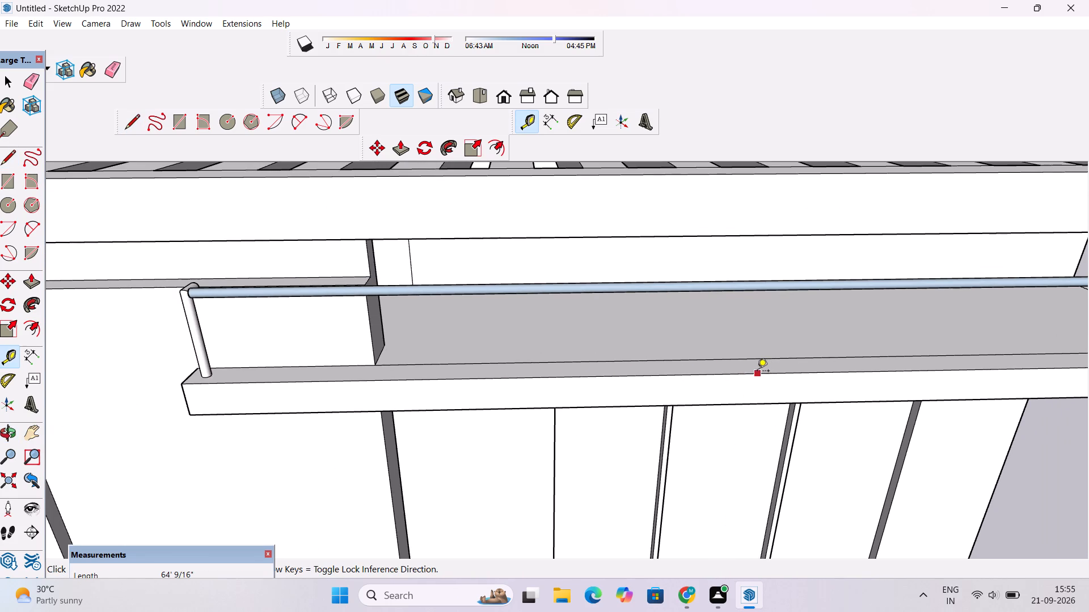
click(746, 374)
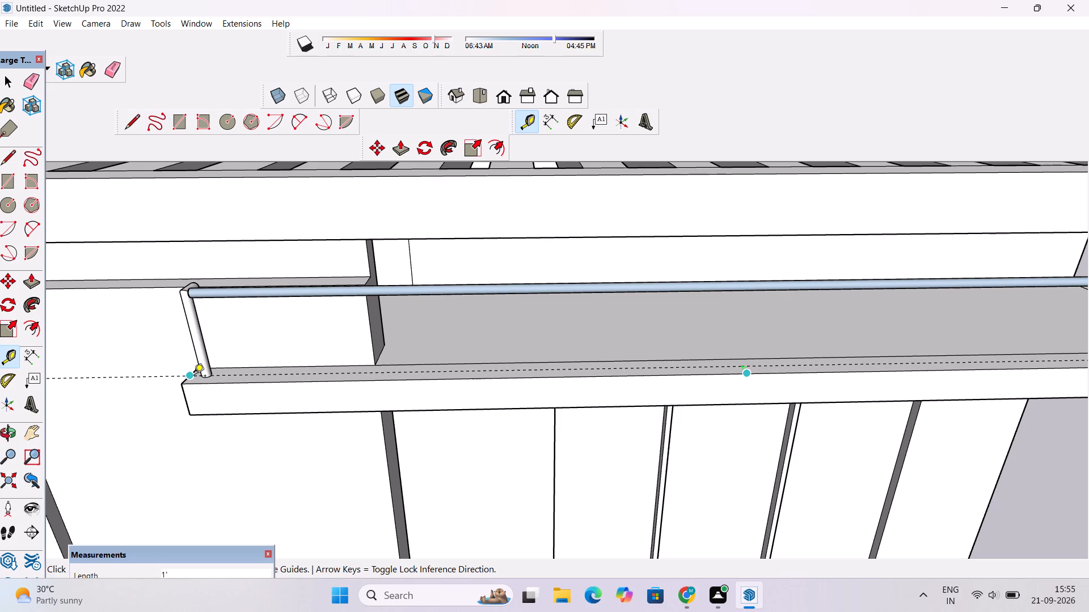
click(194, 377)
Draw a line about 63' 4 3/4" long along the upper shelf's guide, from the right front post's base to the left front post's base.
scroll(187, 352, down, 9)
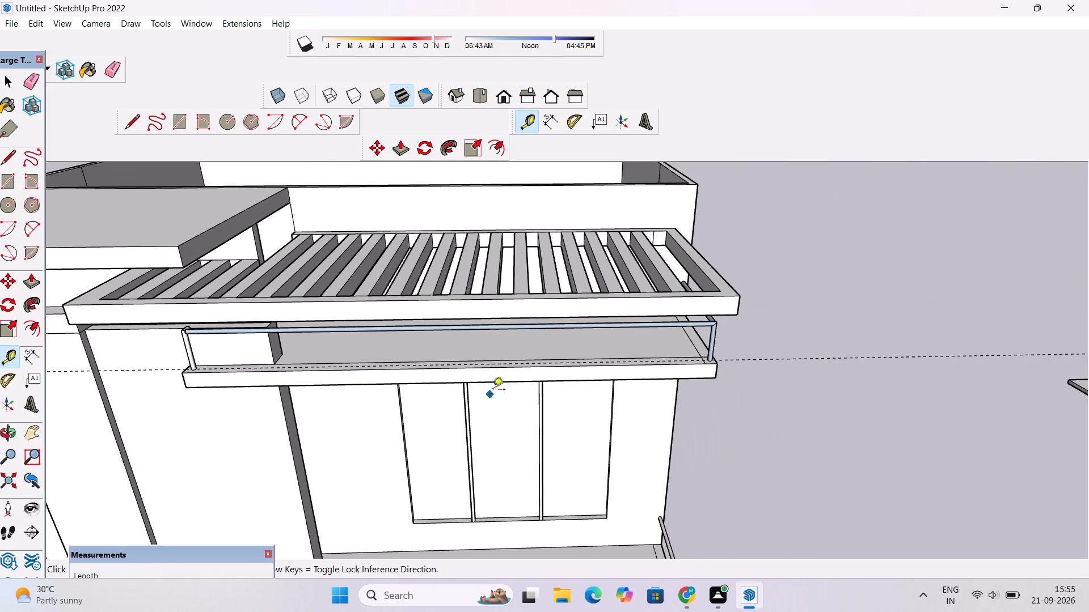
scroll(627, 347, up, 5)
key(l)
scroll(627, 347, up, 4)
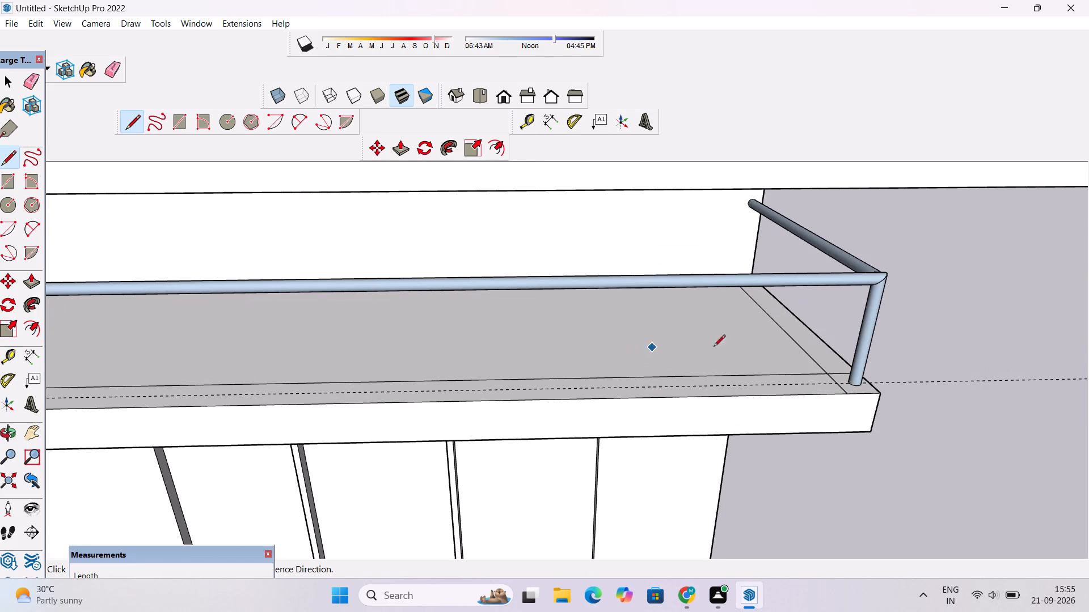
scroll(840, 390, up, 7)
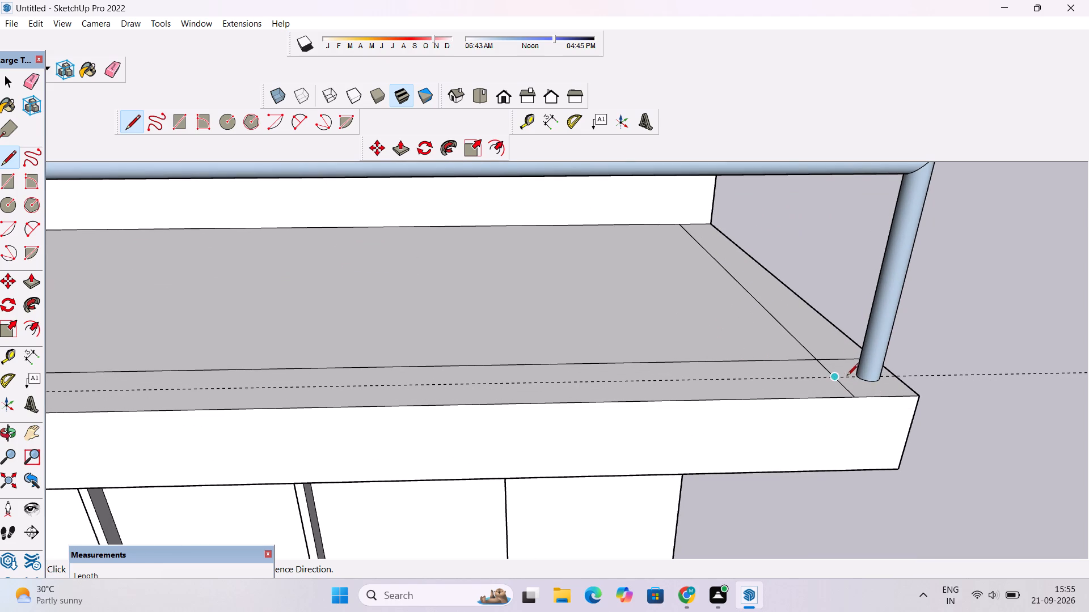
scroll(855, 374, up, 9)
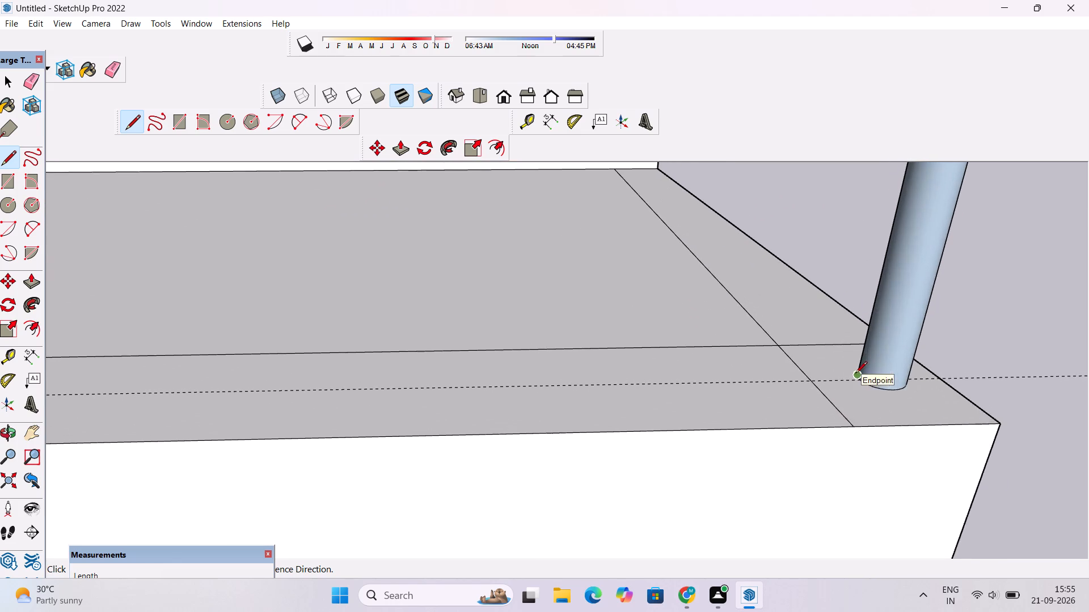
scroll(857, 382, up, 20)
scroll(857, 382, up, 1)
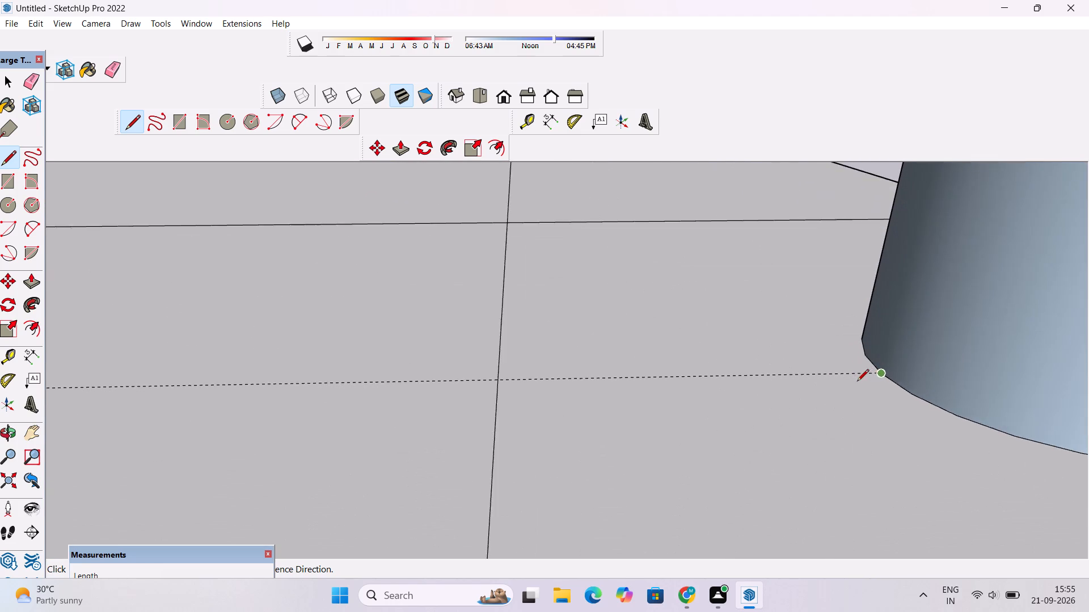
scroll(857, 382, up, 14)
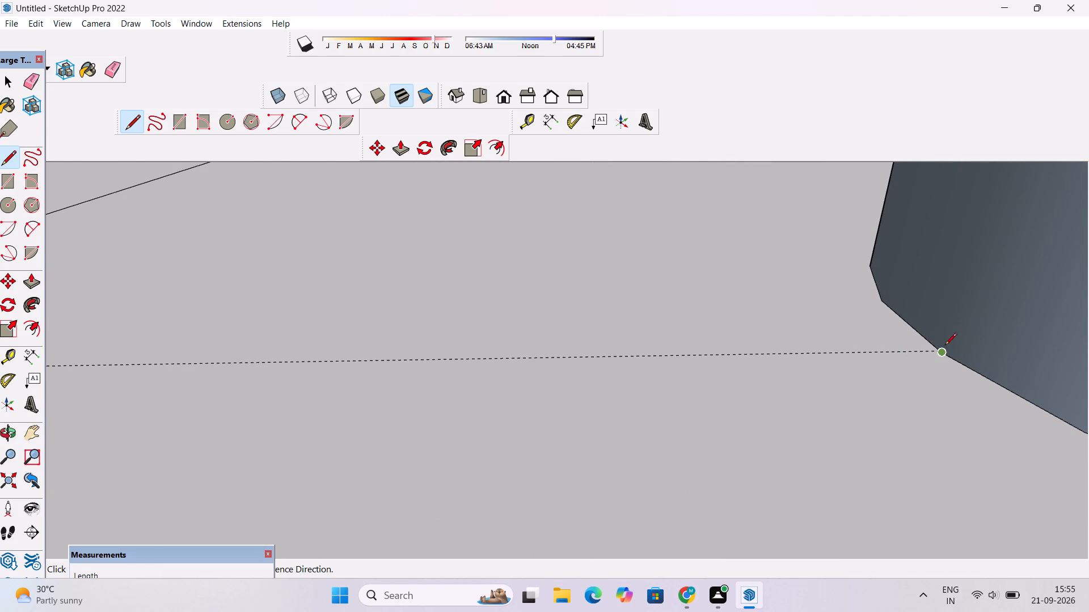
scroll(939, 350, up, 15)
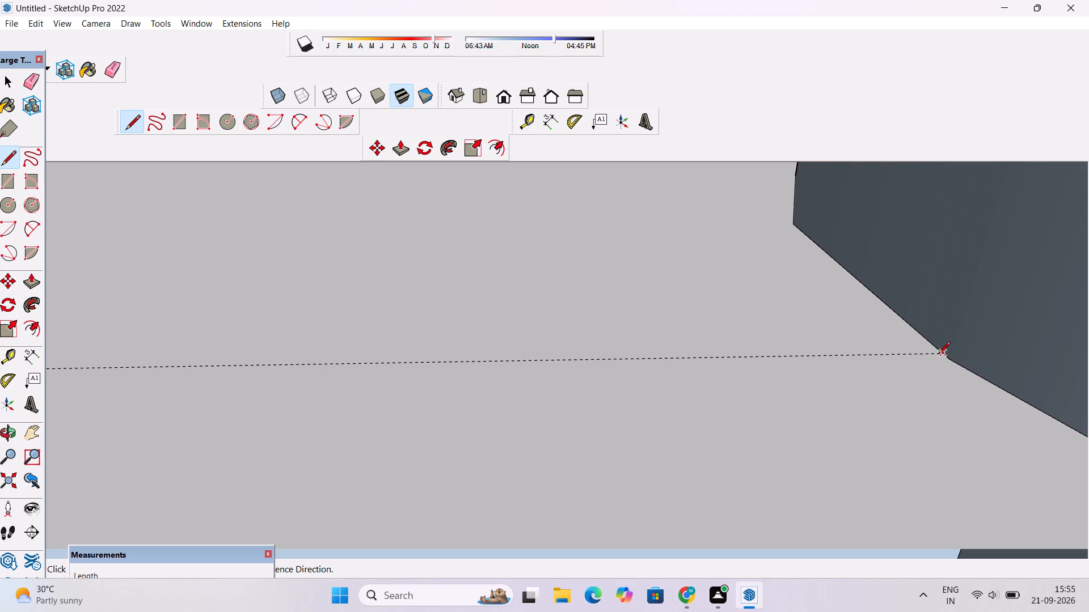
click(939, 354)
scroll(939, 354, down, 7)
scroll(872, 355, down, 12)
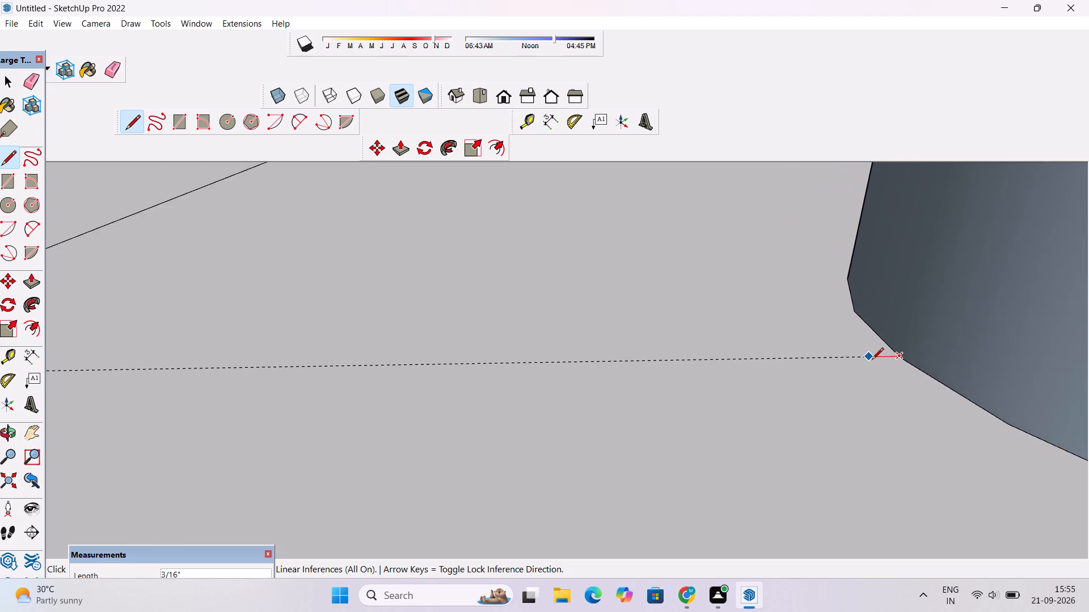
scroll(872, 360, down, 14)
scroll(651, 358, down, 18)
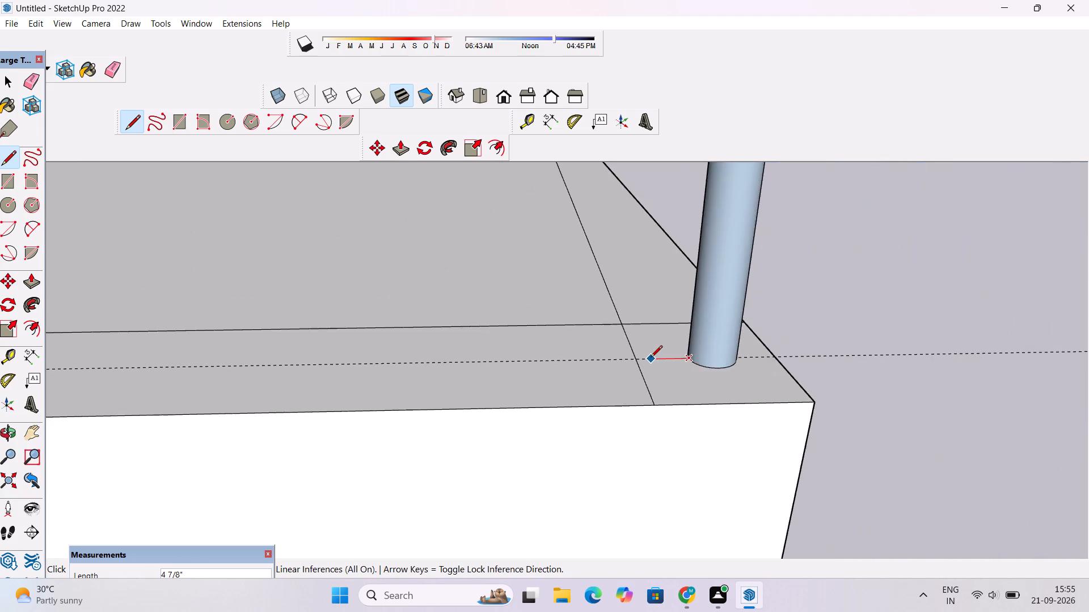
scroll(651, 358, down, 20)
scroll(651, 358, down, 3)
scroll(444, 362, down, 5)
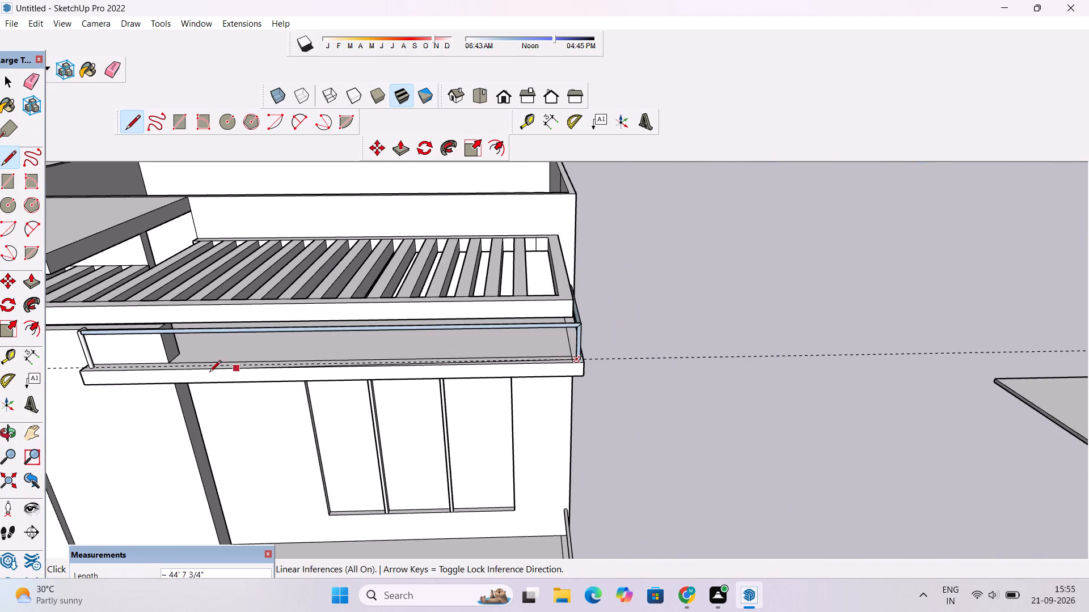
scroll(78, 371, up, 17)
scroll(116, 360, up, 6)
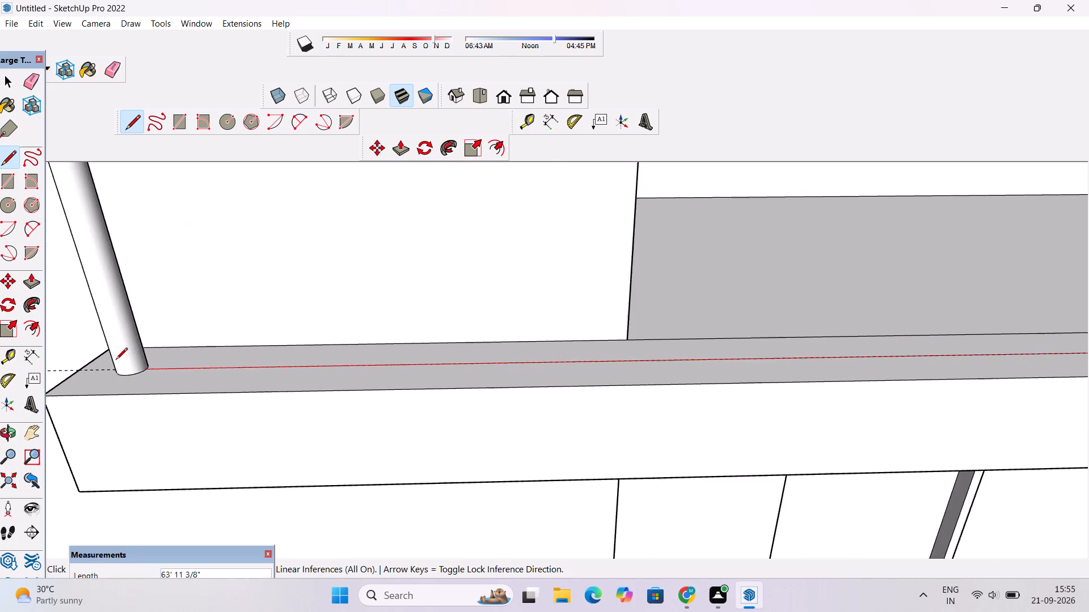
scroll(116, 360, up, 5)
scroll(170, 376, up, 5)
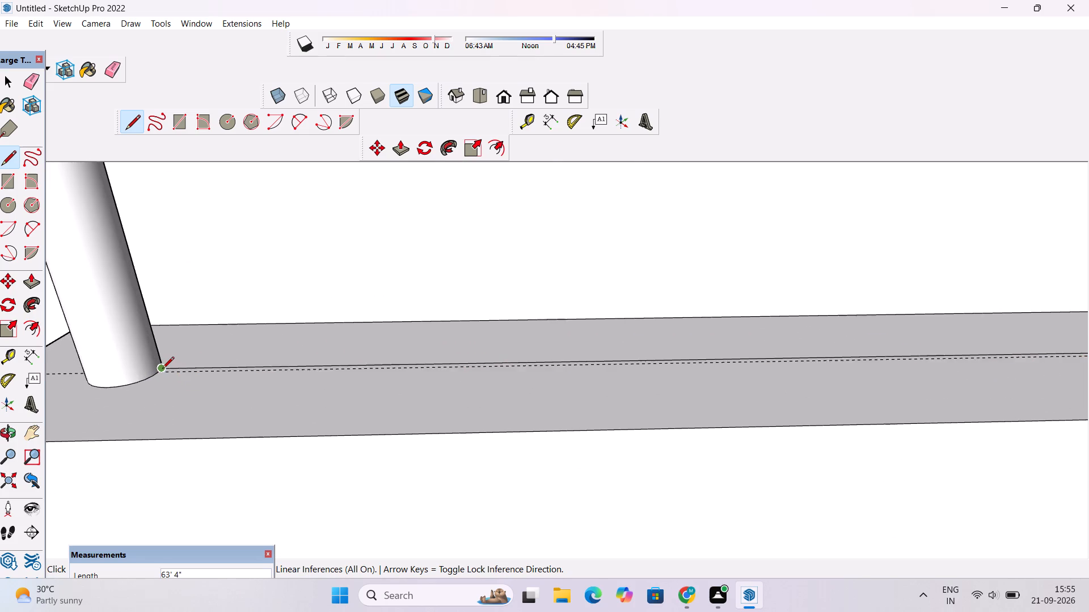
scroll(162, 369, up, 15)
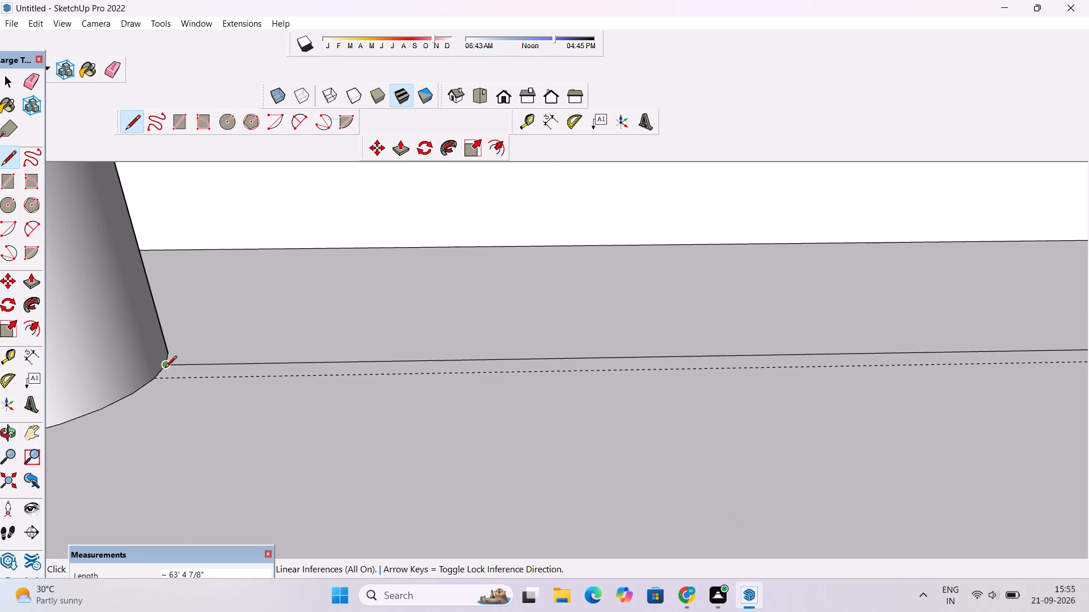
scroll(161, 384, up, 20)
scroll(161, 384, up, 1)
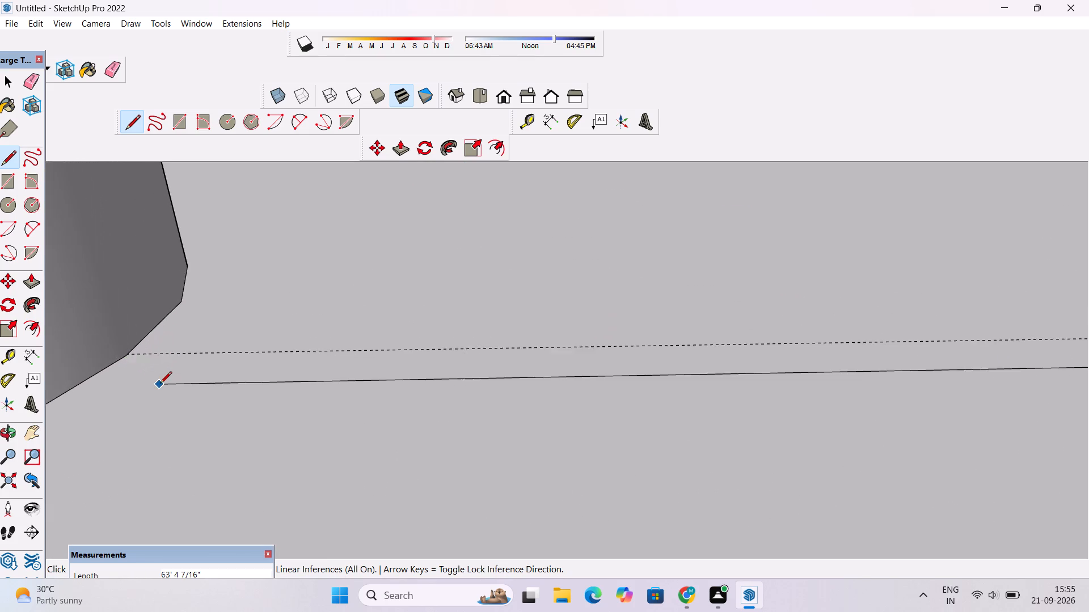
scroll(160, 384, up, 3)
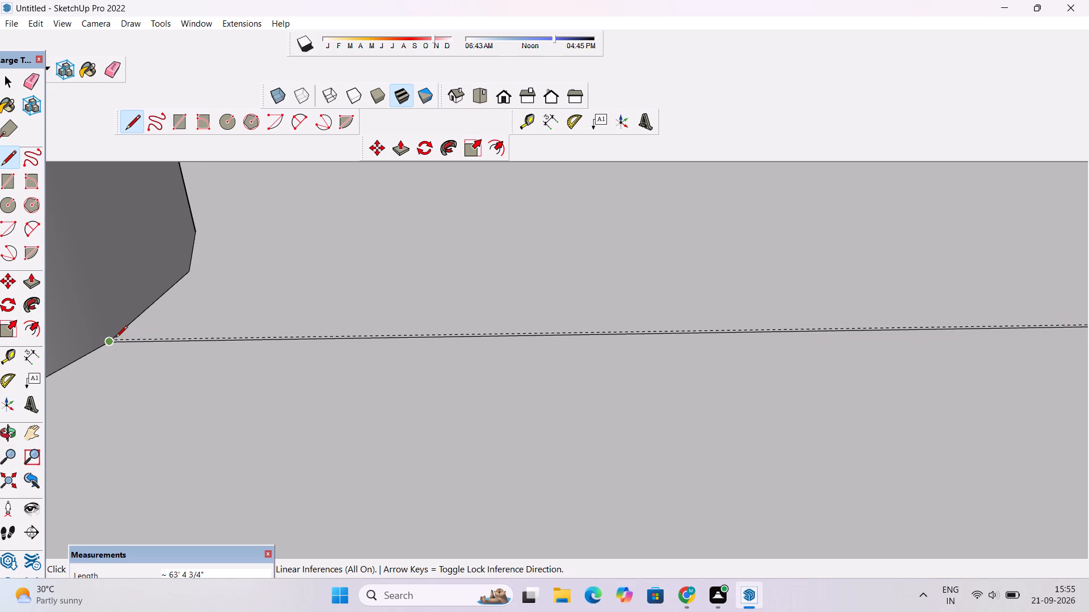
scroll(116, 338, up, 15)
scroll(116, 338, down, 1)
scroll(116, 338, up, 3)
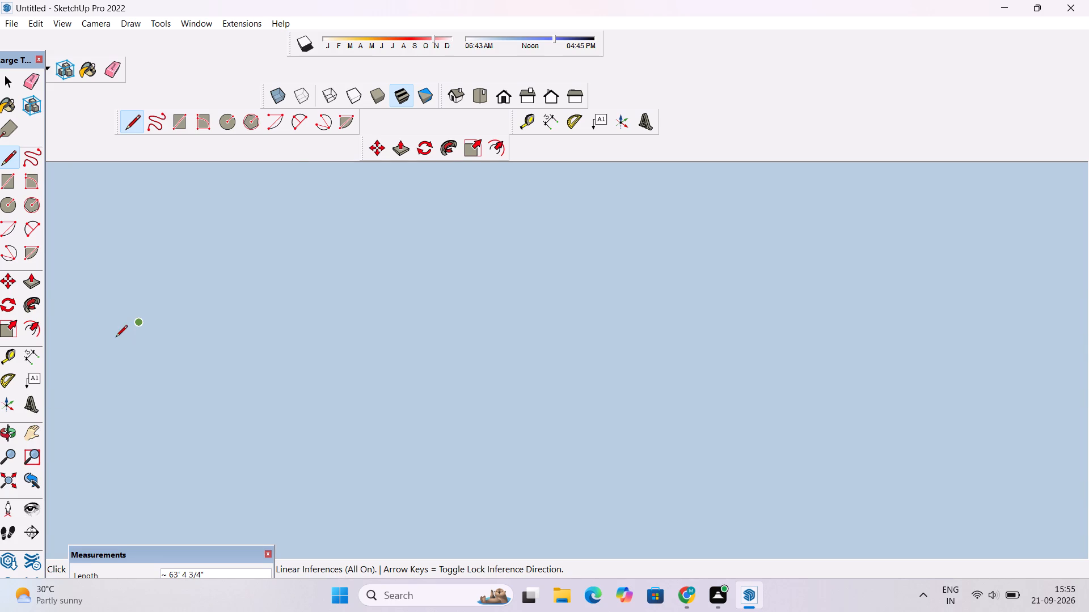
scroll(116, 338, down, 4)
scroll(116, 338, up, 3)
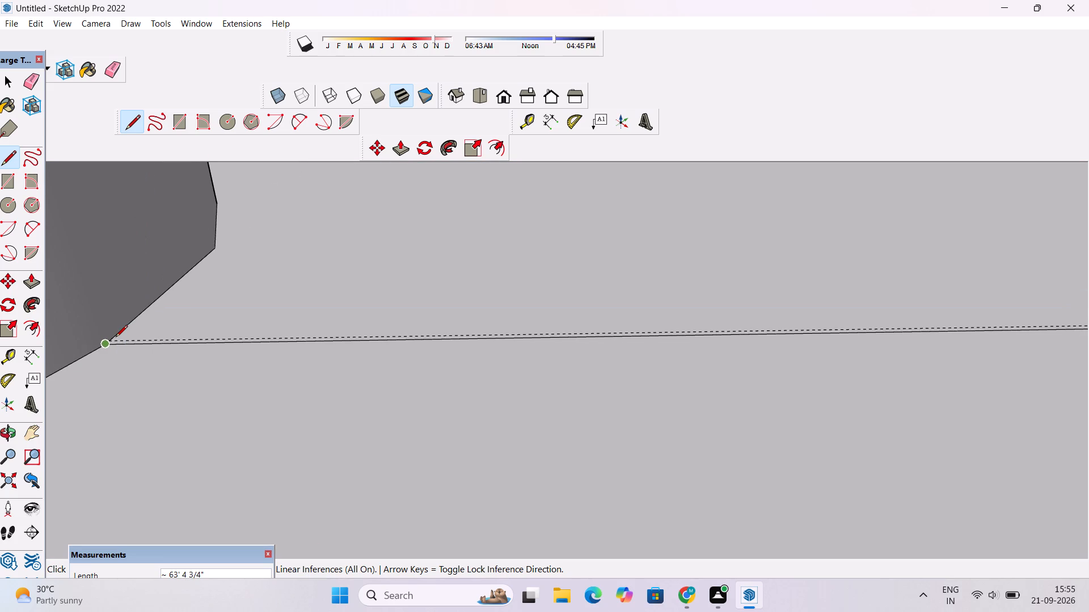
scroll(109, 339, up, 4)
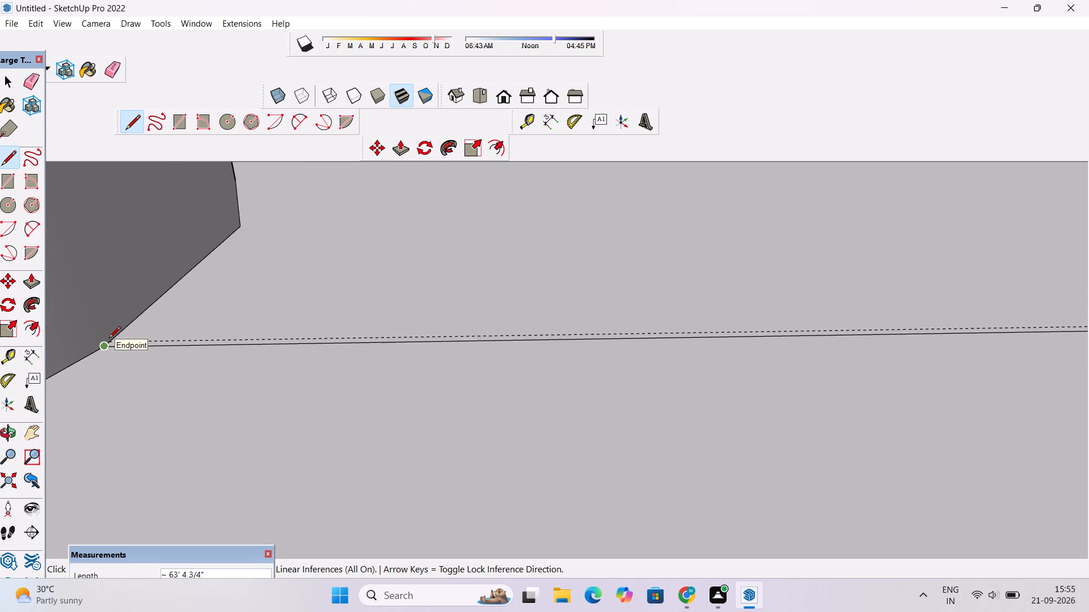
scroll(109, 339, up, 1)
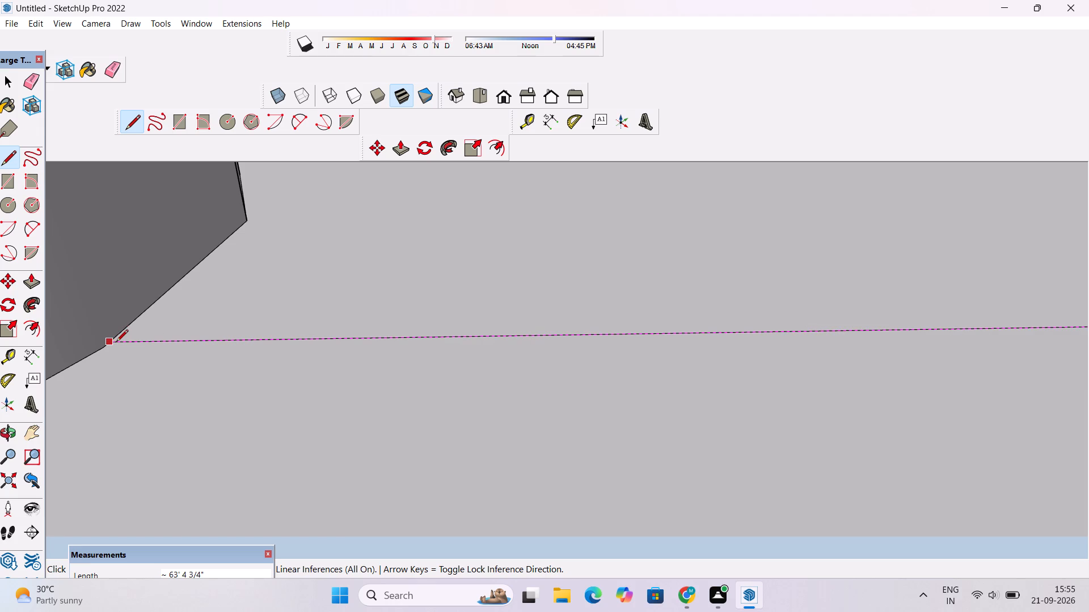
scroll(116, 342, up, 8)
scroll(116, 342, down, 5)
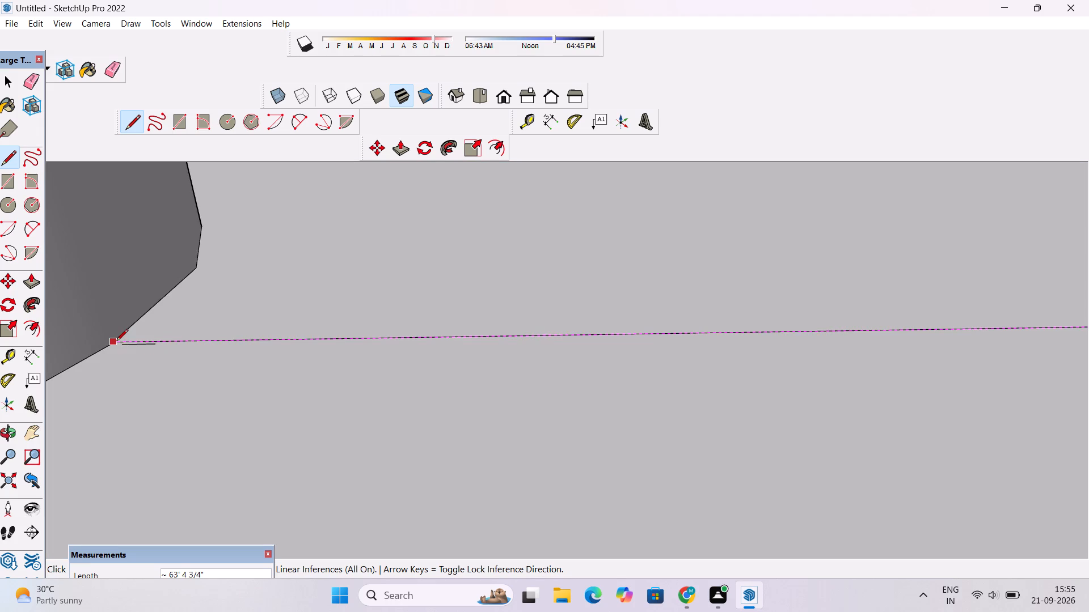
click(124, 341)
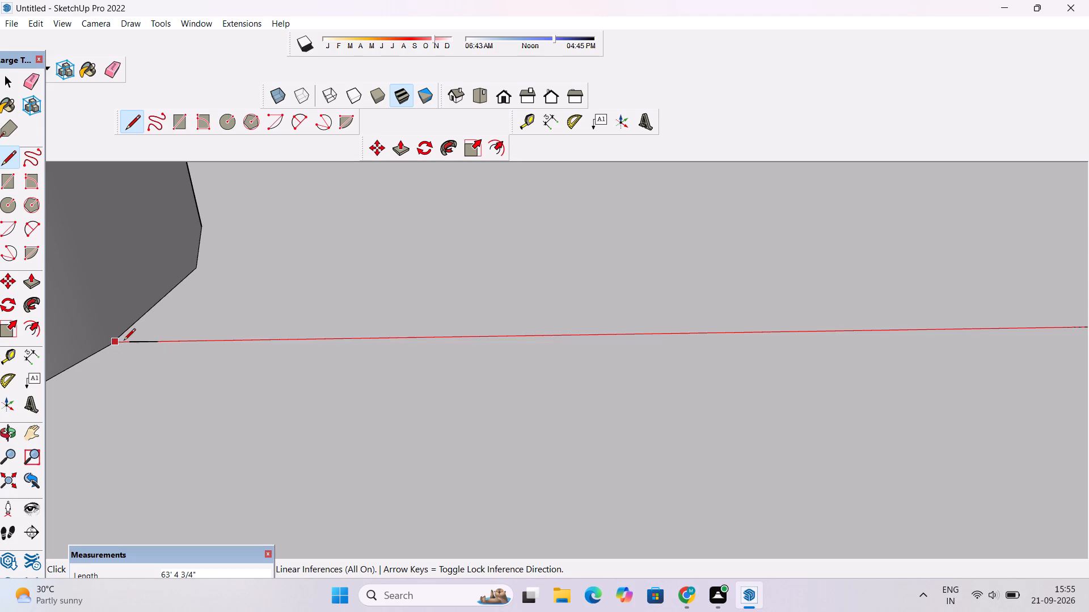
Draw a vertical line about 4' 8 3/4" long up the upper shelf's left front post, from its base to the rail's underside.
scroll(110, 297, down, 20)
scroll(110, 297, down, 5)
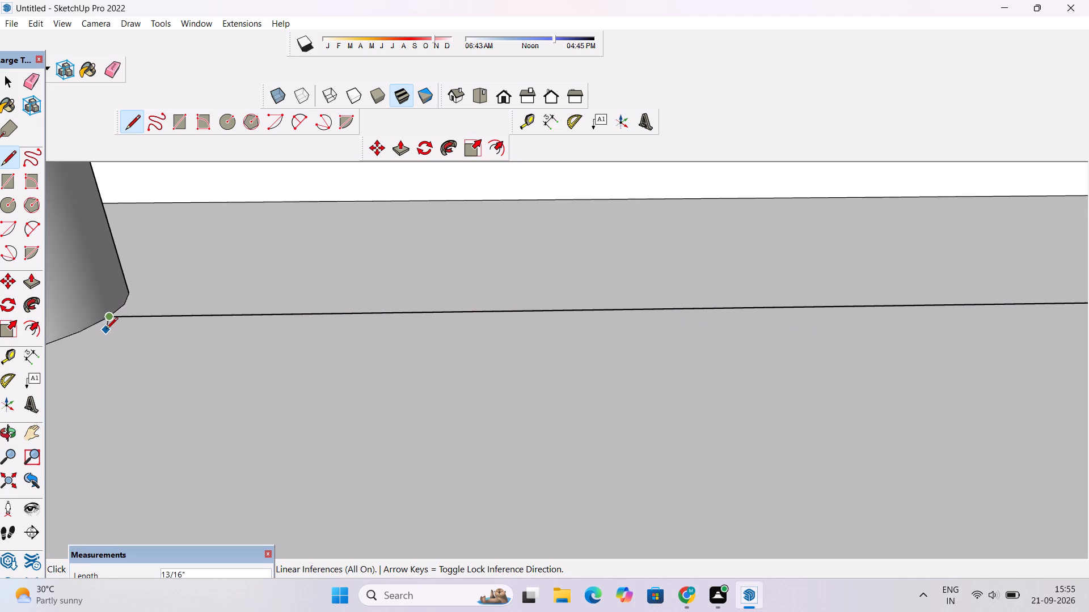
scroll(106, 330, down, 15)
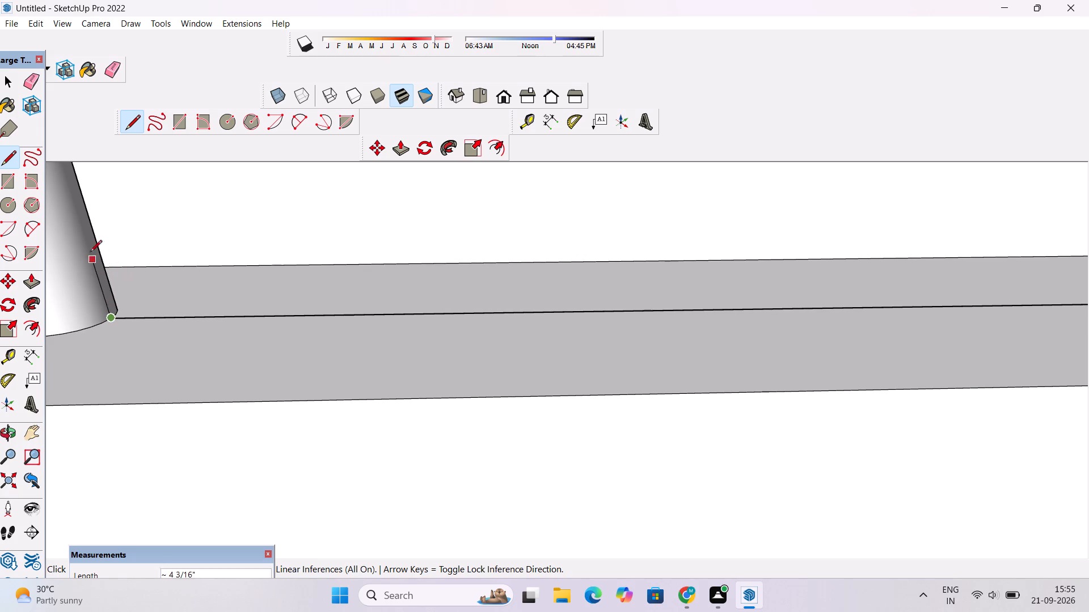
scroll(86, 246, down, 18)
key(o)
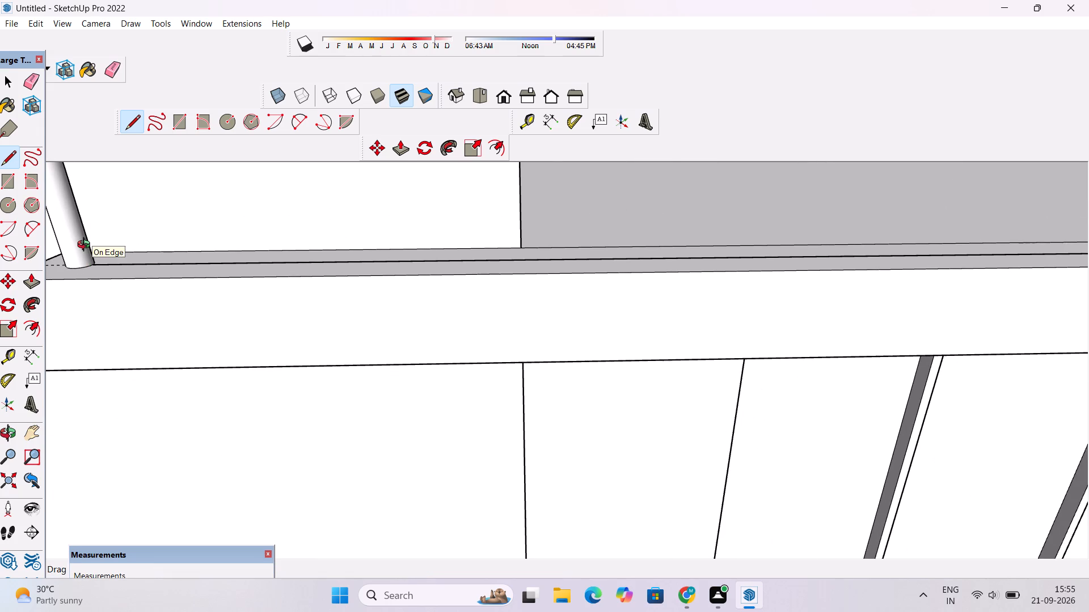
shift+drag(86, 249, 174, 450)
drag(173, 448, 133, 372)
shift+drag(171, 353, 171, 416)
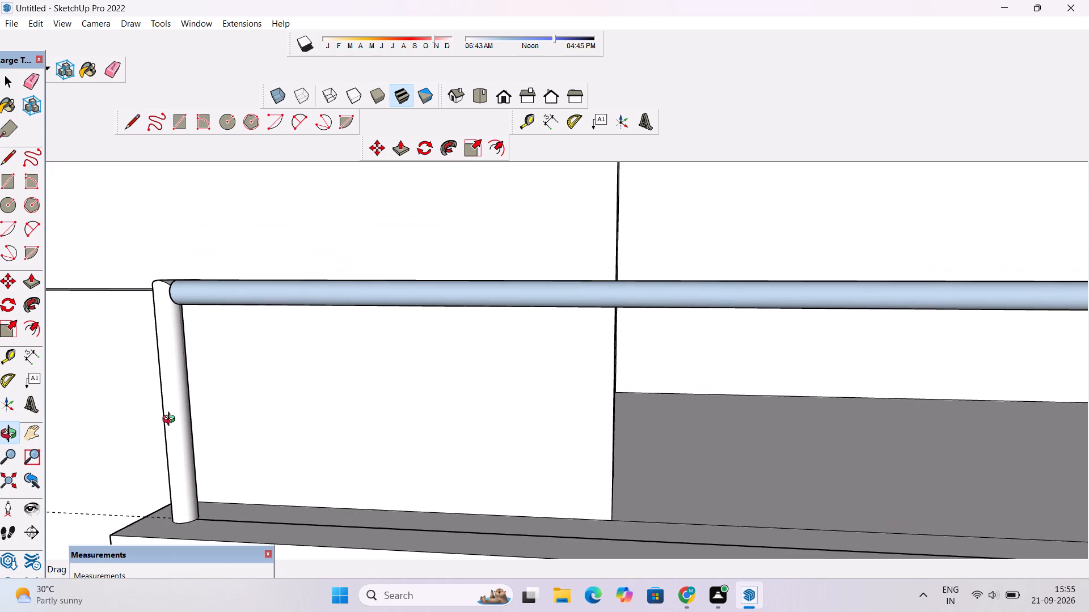
click(174, 425)
shift+drag(180, 435, 188, 453)
drag(200, 443, 197, 478)
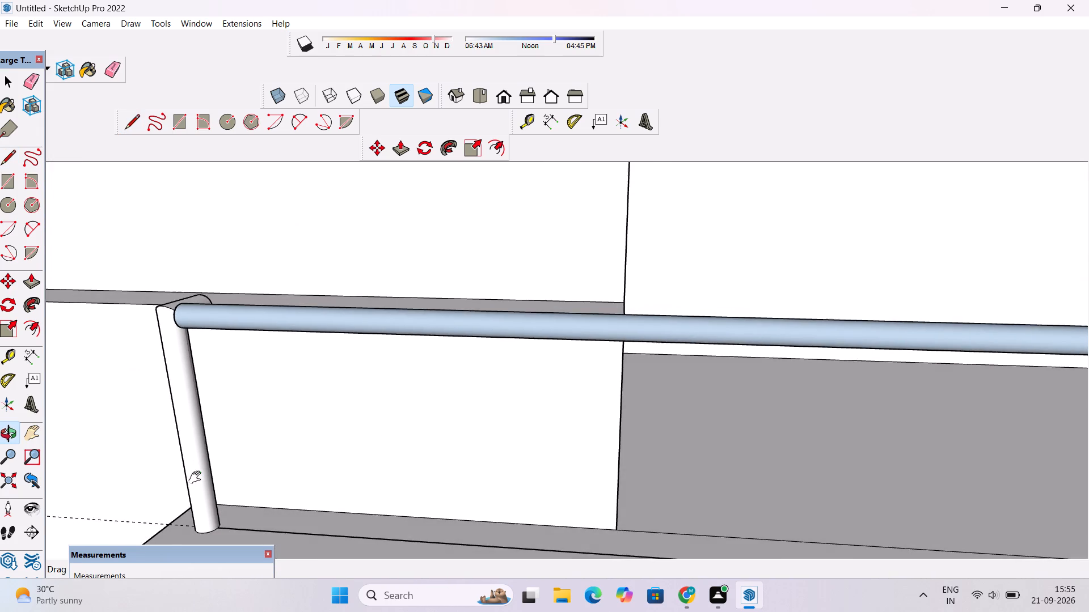
shift+drag(197, 478, 185, 430)
key(l)
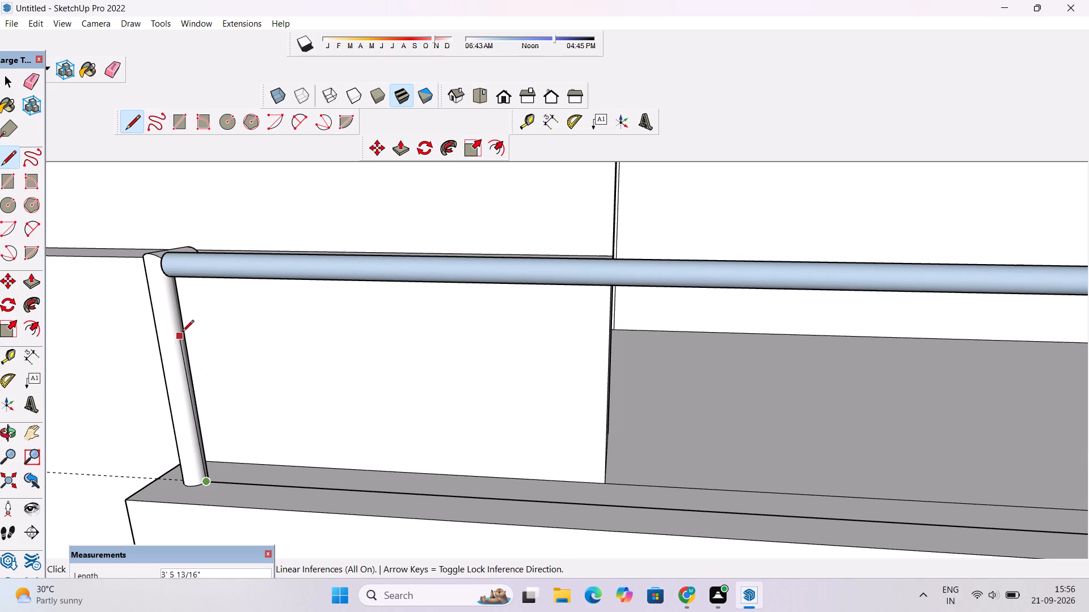
scroll(177, 294, up, 9)
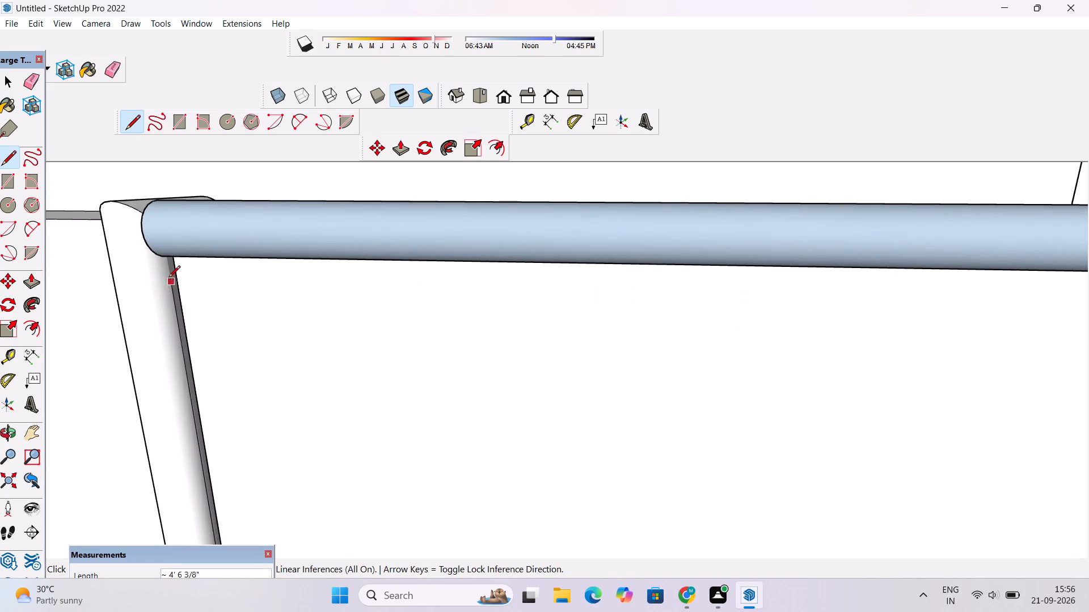
scroll(174, 264, up, 5)
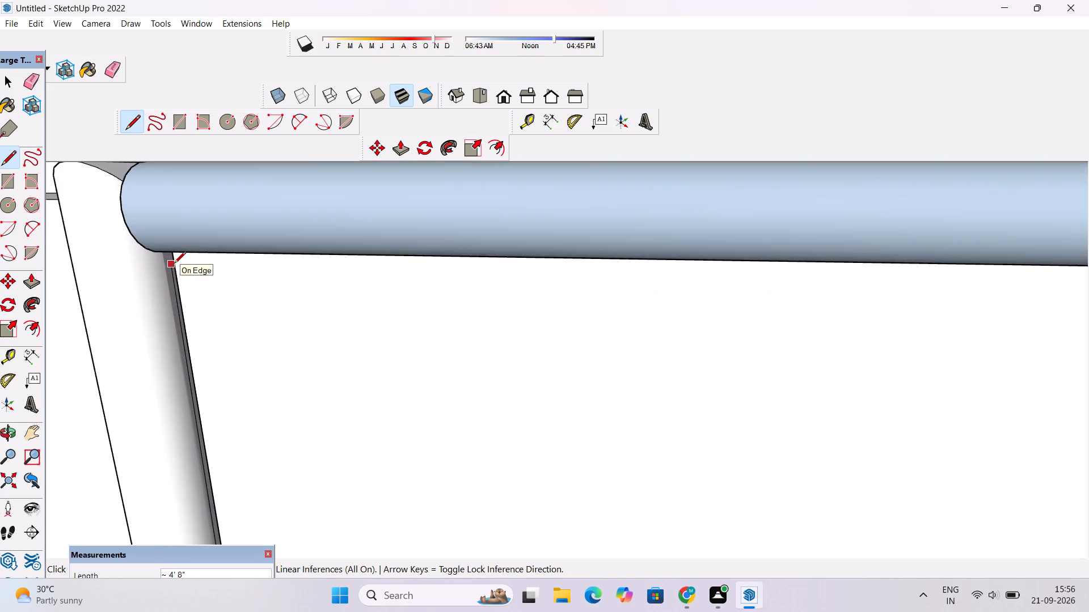
scroll(174, 264, up, 3)
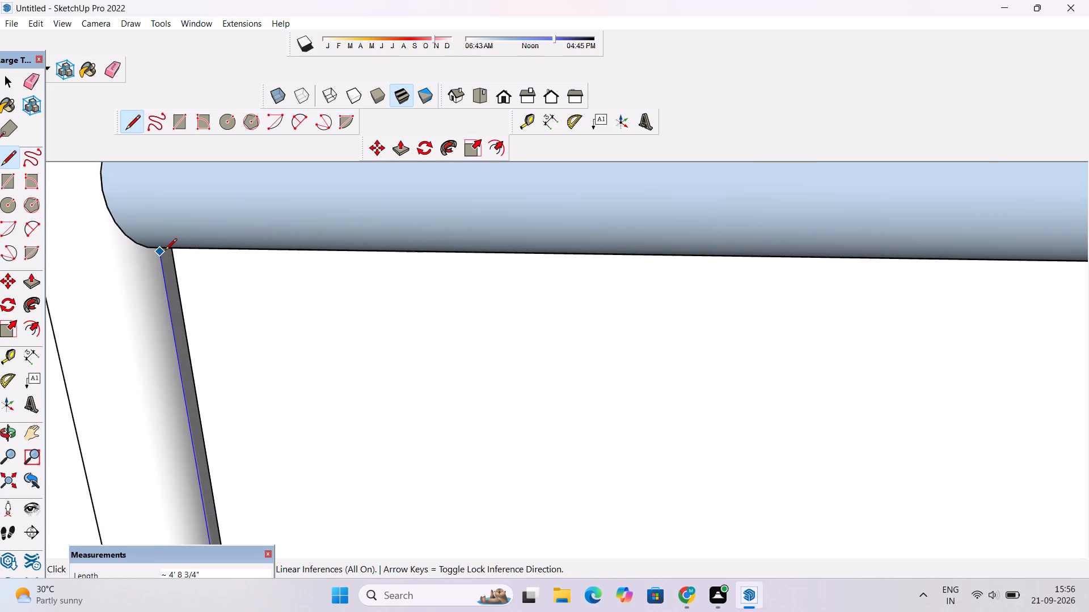
click(165, 251)
Draw a line about 63' 4 3/4" long along the underside of the upper shelf's front rail, from the left post to the right post.
scroll(170, 257, down, 12)
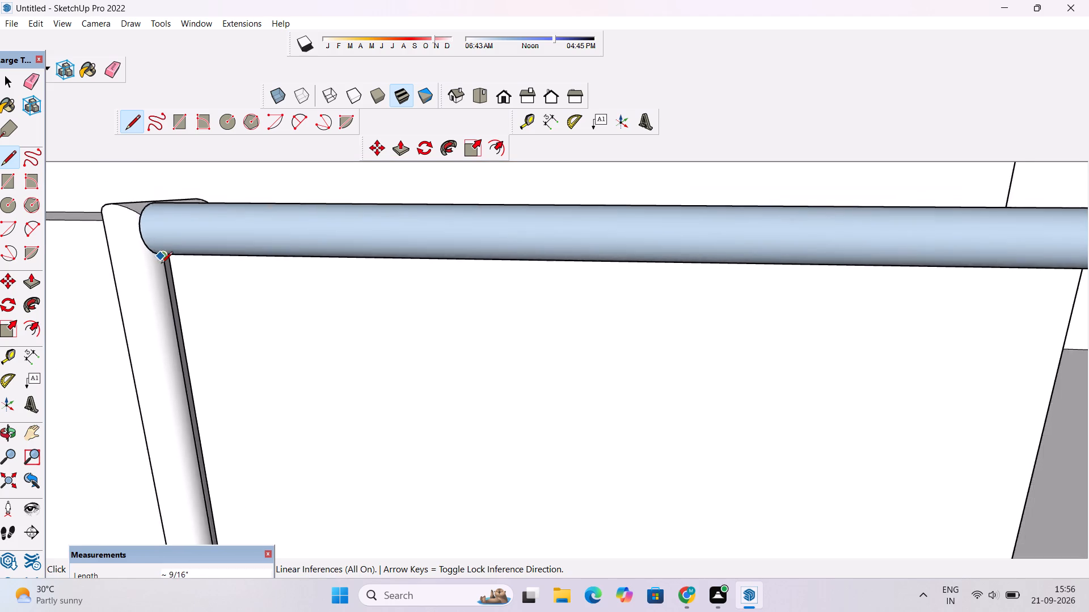
scroll(161, 264, down, 4)
scroll(161, 265, up, 1)
scroll(161, 265, down, 20)
scroll(253, 284, down, 10)
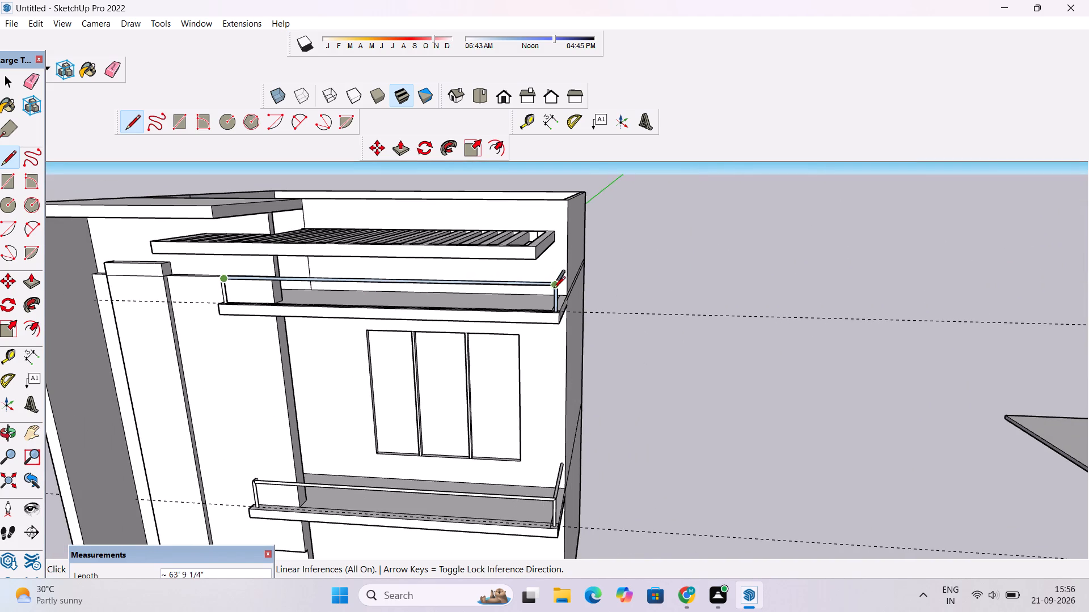
scroll(554, 289, up, 17)
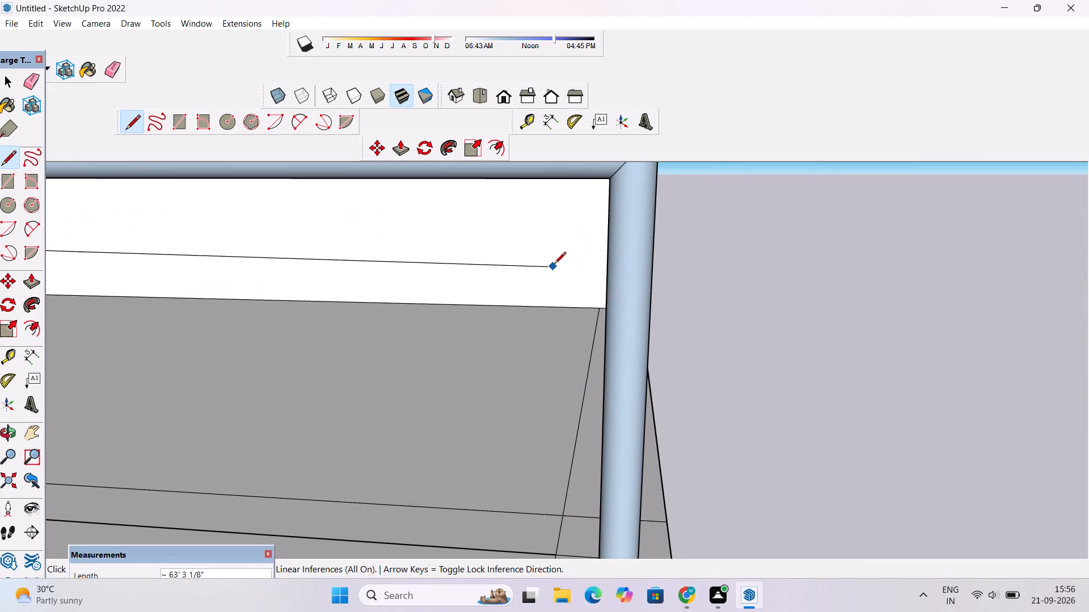
key(o)
drag(525, 292, 611, 296)
shift+drag(611, 296, 550, 335)
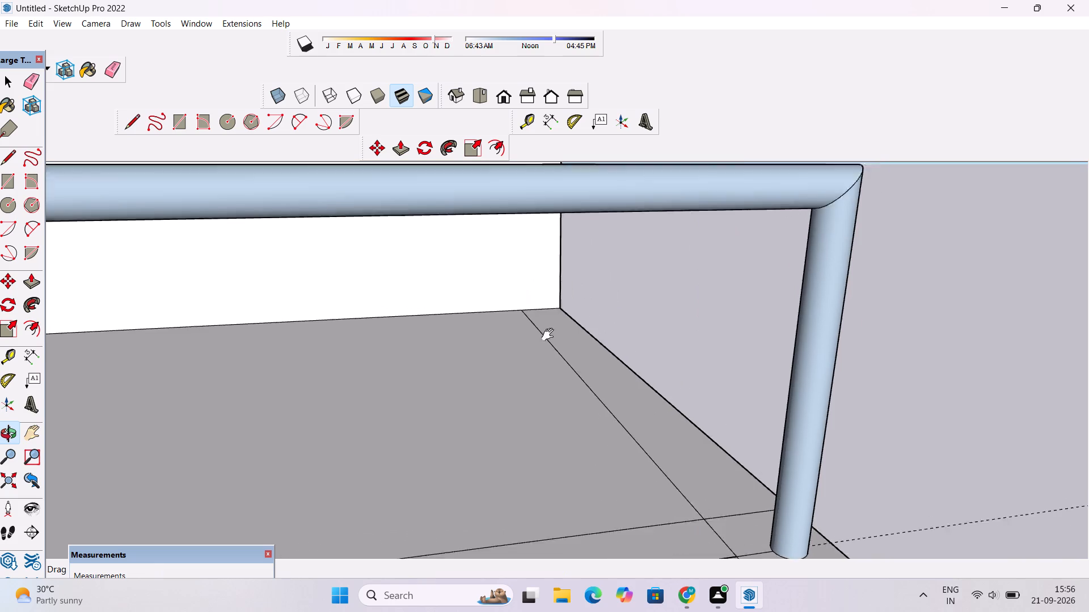
shift+drag(550, 335, 535, 342)
drag(521, 350, 590, 324)
shift+drag(590, 324, 598, 299)
drag(598, 299, 568, 305)
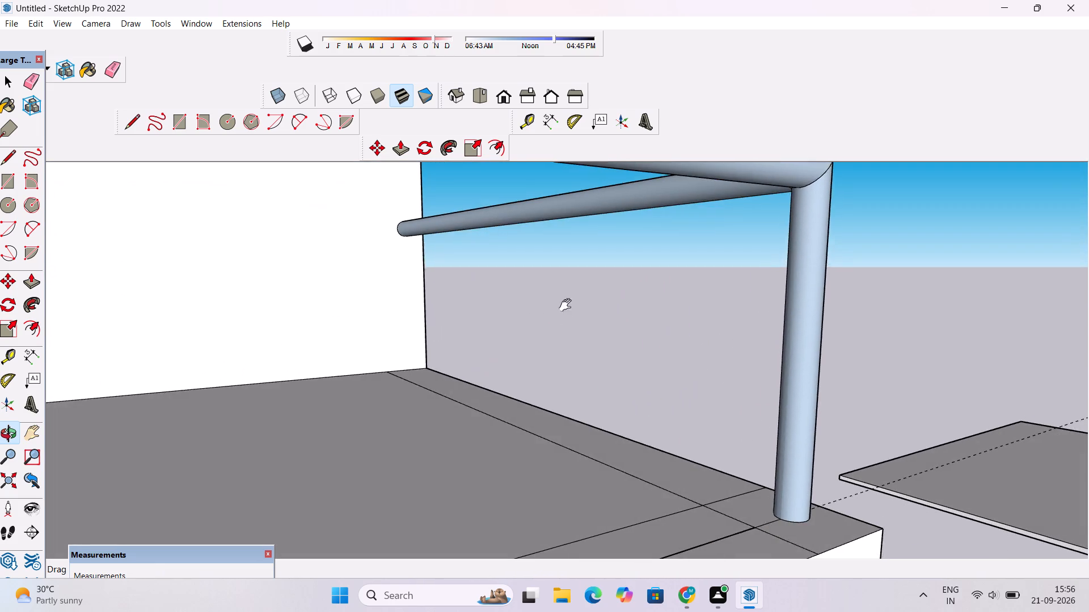
drag(568, 305, 516, 322)
key(l)
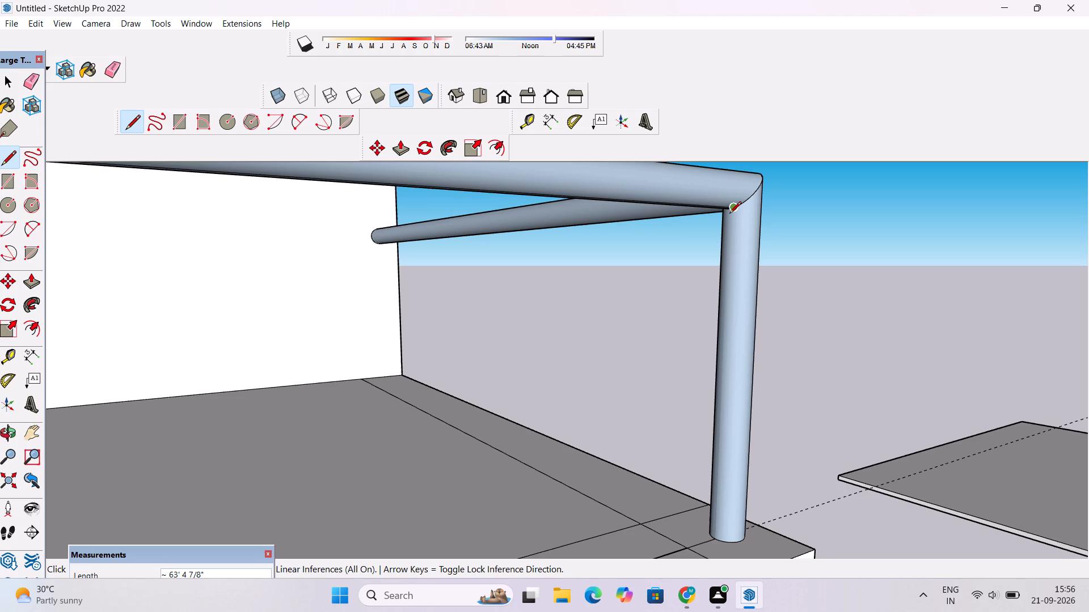
scroll(727, 219, up, 2)
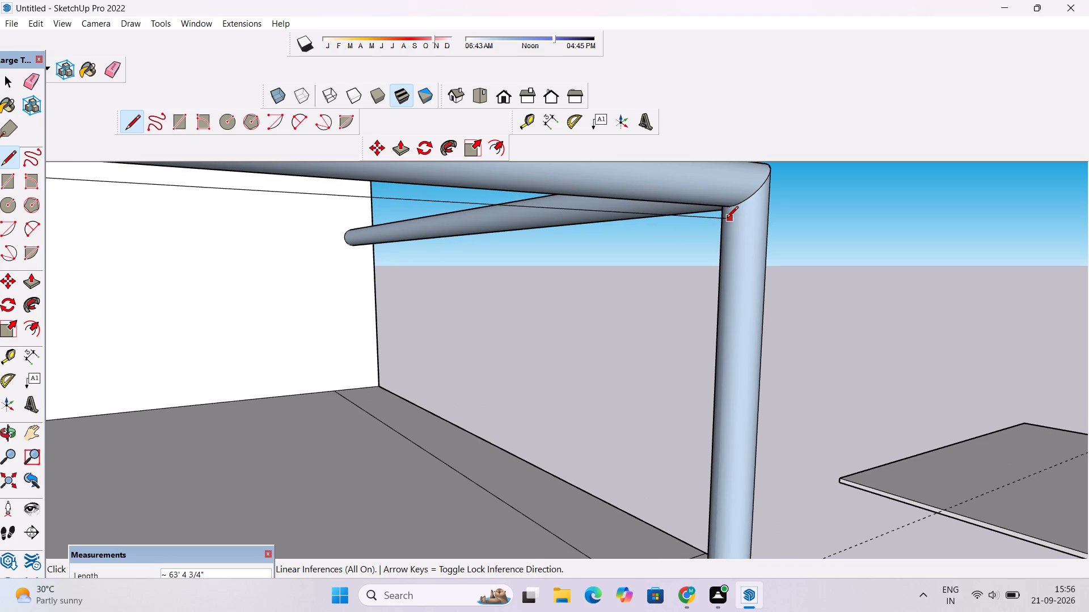
scroll(728, 214, up, 4)
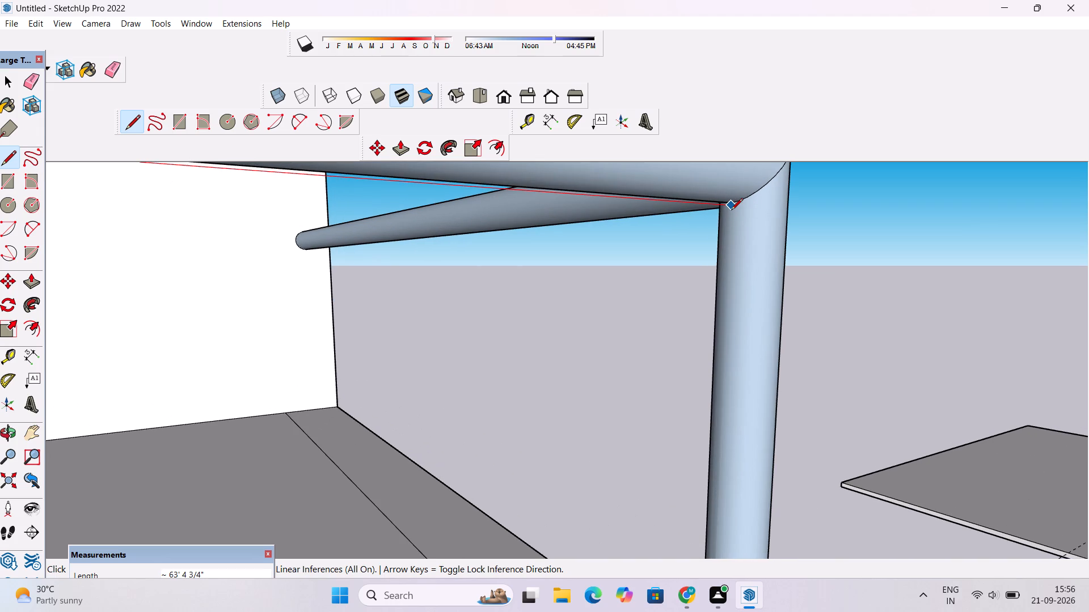
click(731, 211)
Draw a vertical line about 4' 8 3/4" long down the upper shelf's right front post, from the rail's underside towards its base.
scroll(728, 242, down, 11)
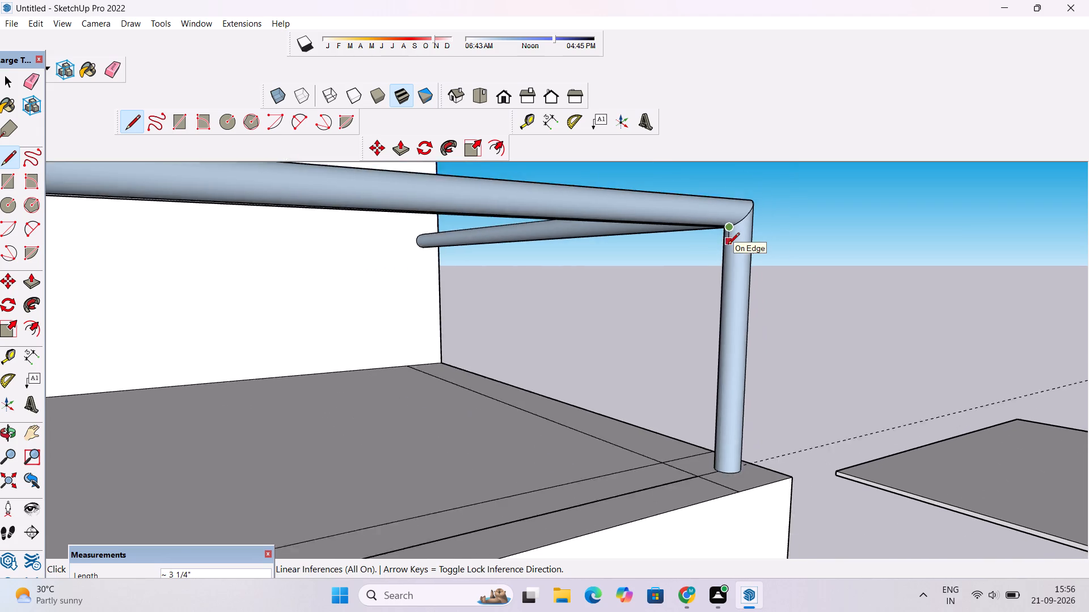
scroll(728, 245, down, 2)
scroll(706, 415, up, 12)
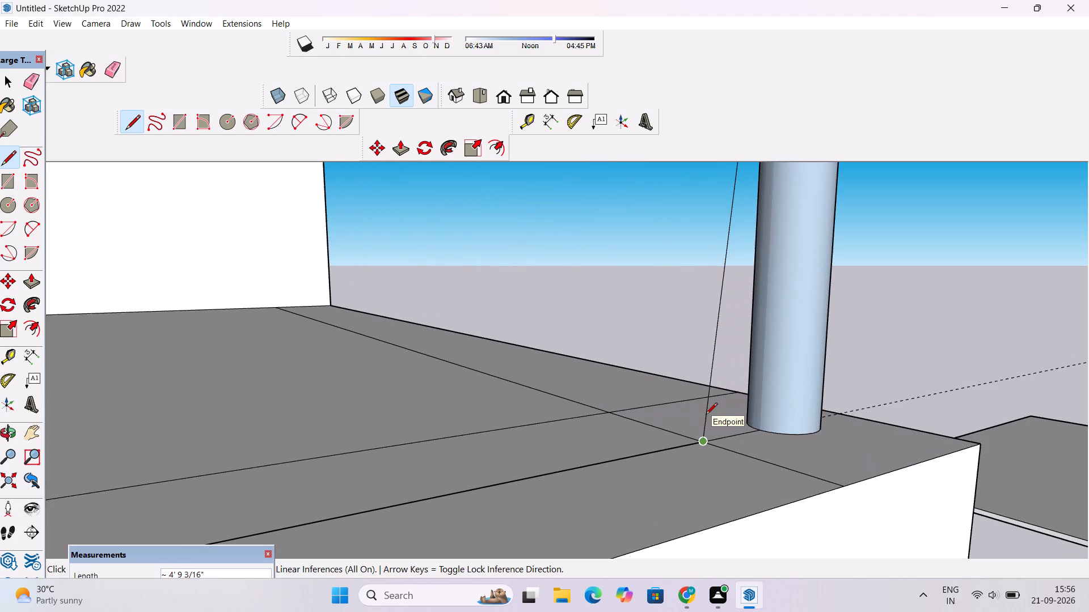
scroll(759, 430, up, 7)
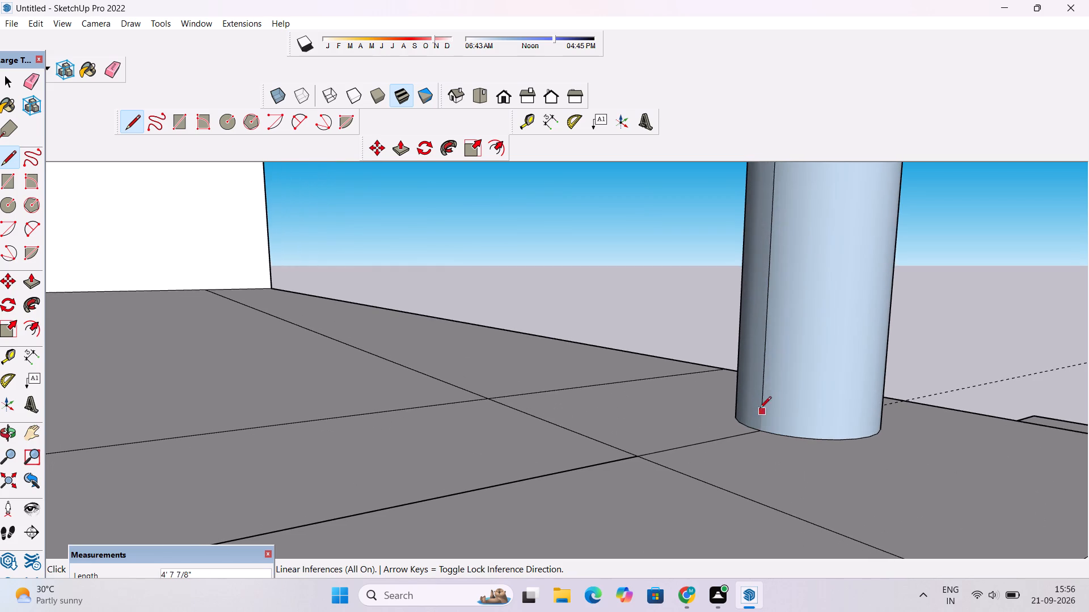
scroll(752, 416, up, 13)
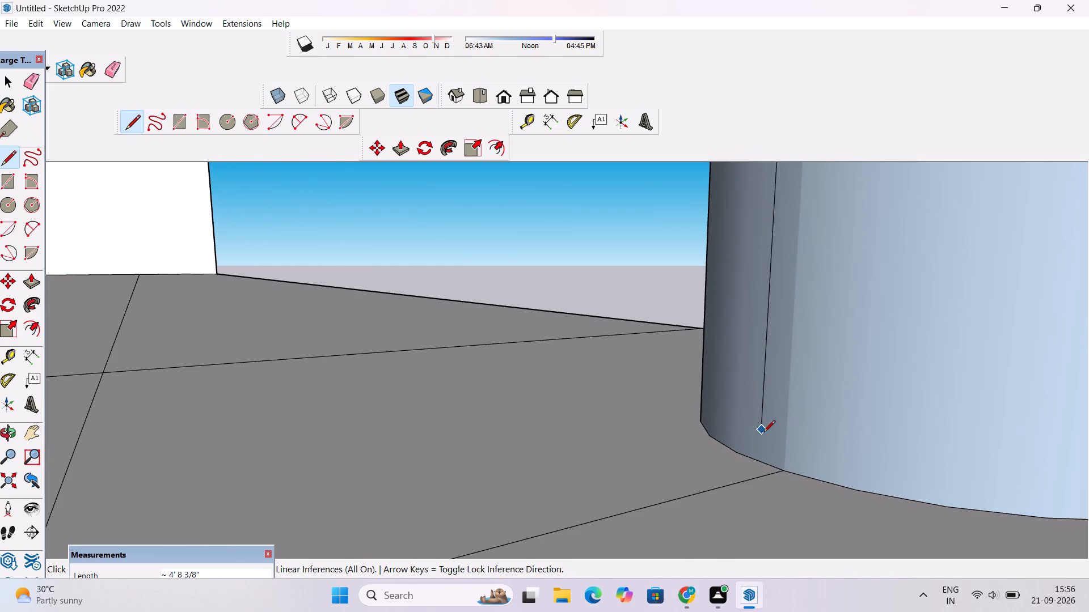
scroll(777, 463, up, 16)
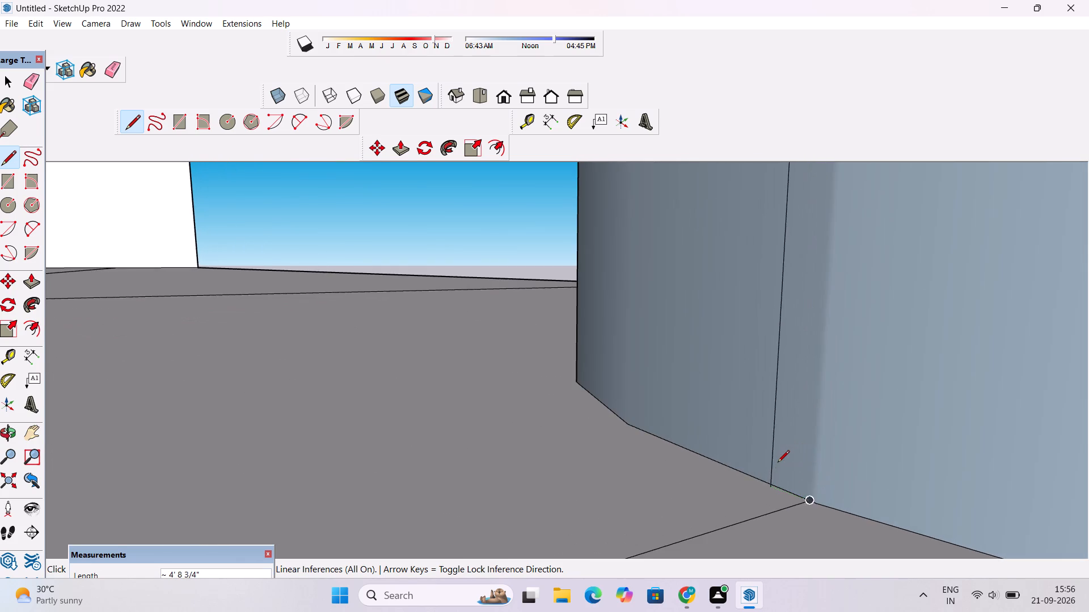
scroll(810, 494, up, 4)
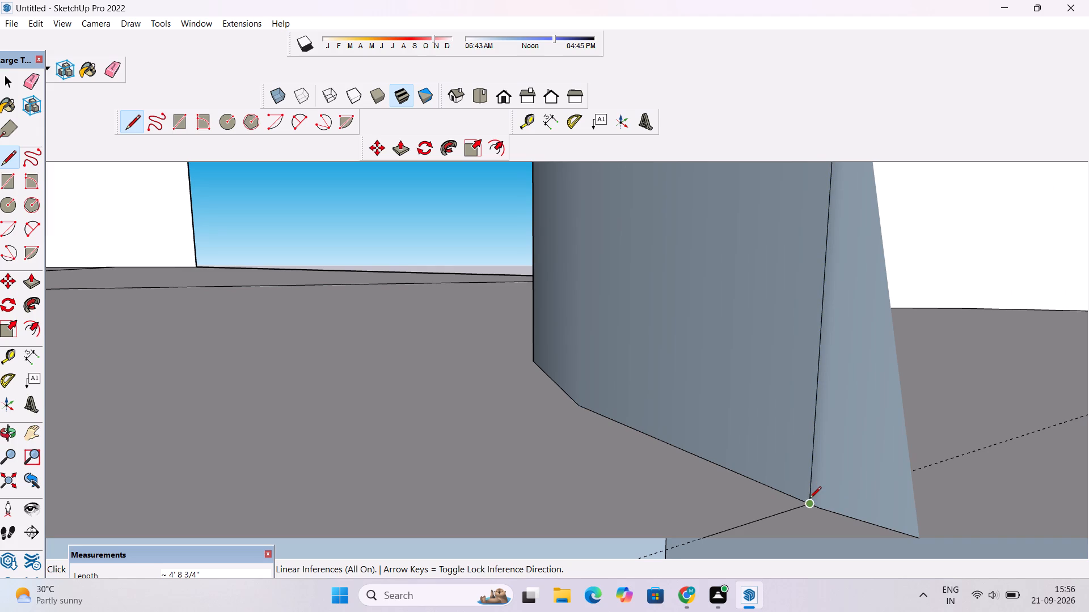
scroll(809, 499, up, 5)
scroll(809, 499, down, 4)
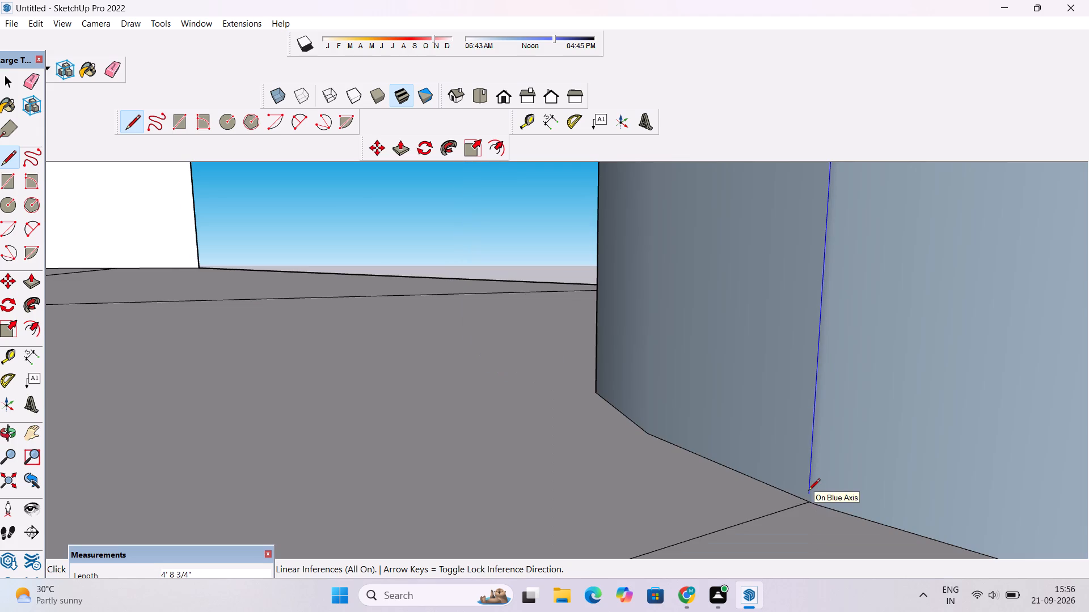
click(808, 491)
Close the railing panel outline with a short line joining the base line's endpoint to the lower end of the right vertical line.
scroll(807, 498, up, 8)
scroll(807, 498, down, 3)
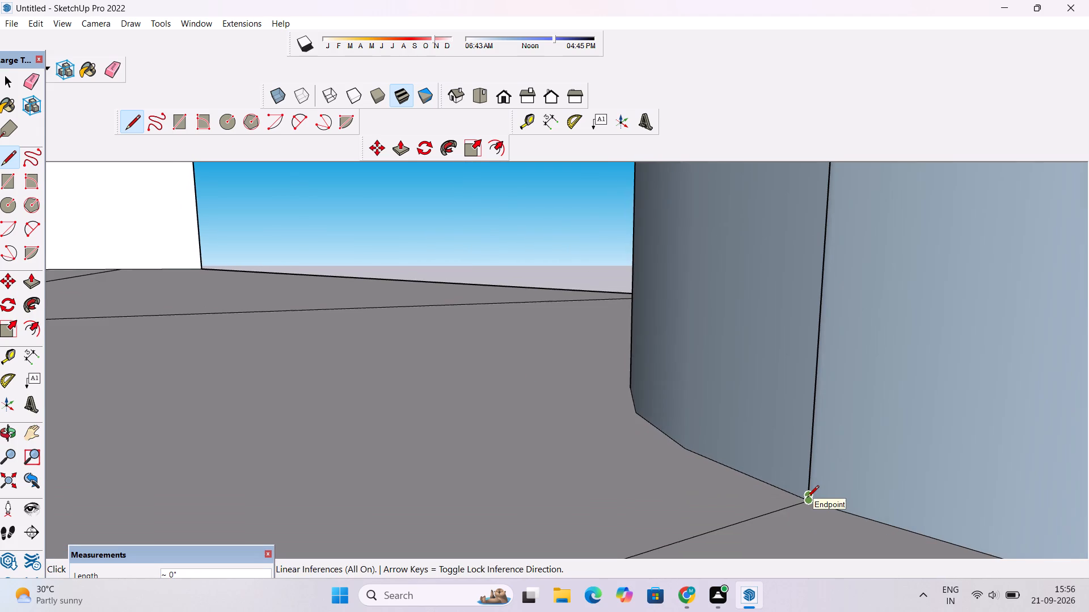
scroll(806, 499, up, 5)
key(space)
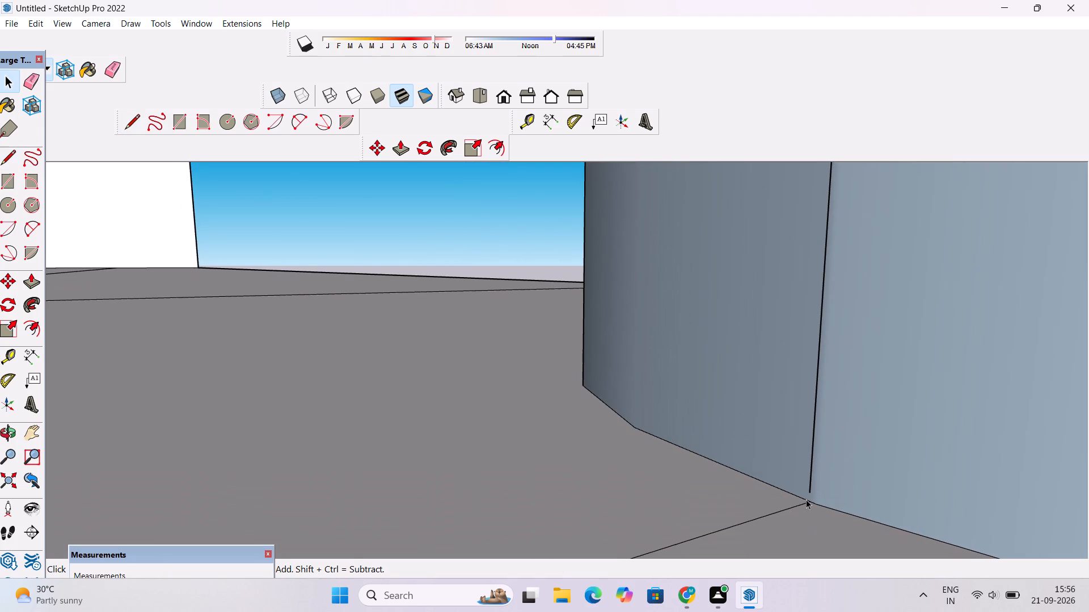
key(l)
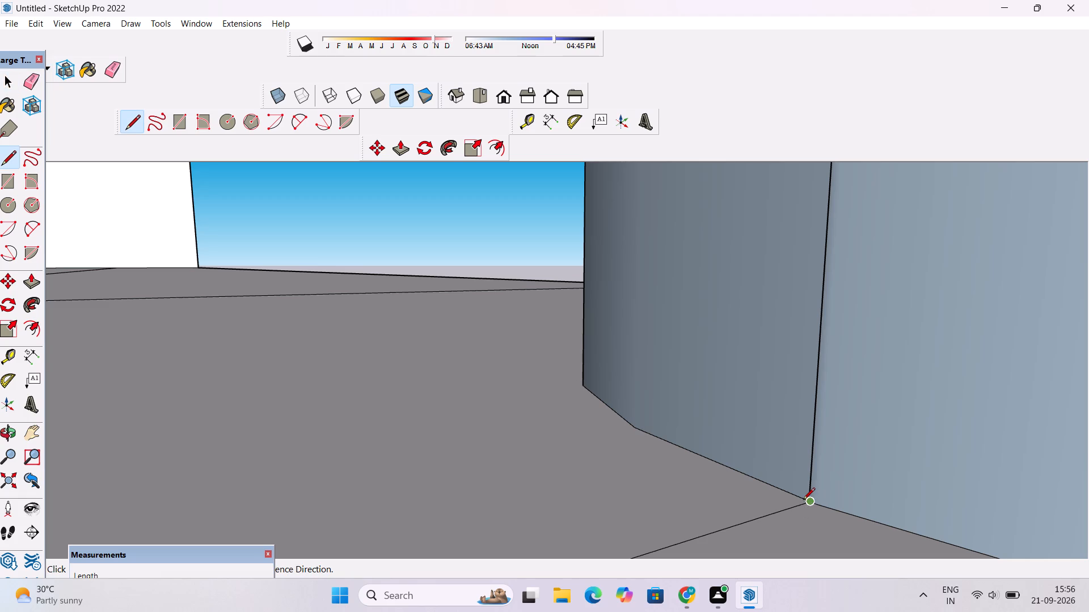
click(806, 501)
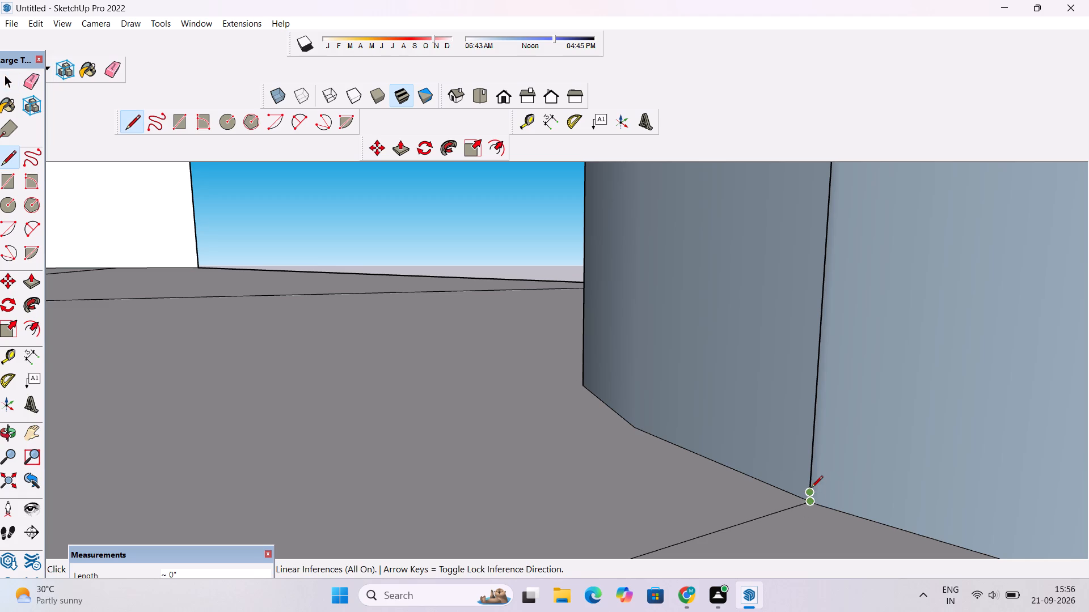
click(811, 488)
scroll(754, 487, down, 4)
key(space)
Examine the upper shelf's railing panel and the whole model from the front and from a raised angle.
scroll(753, 487, down, 6)
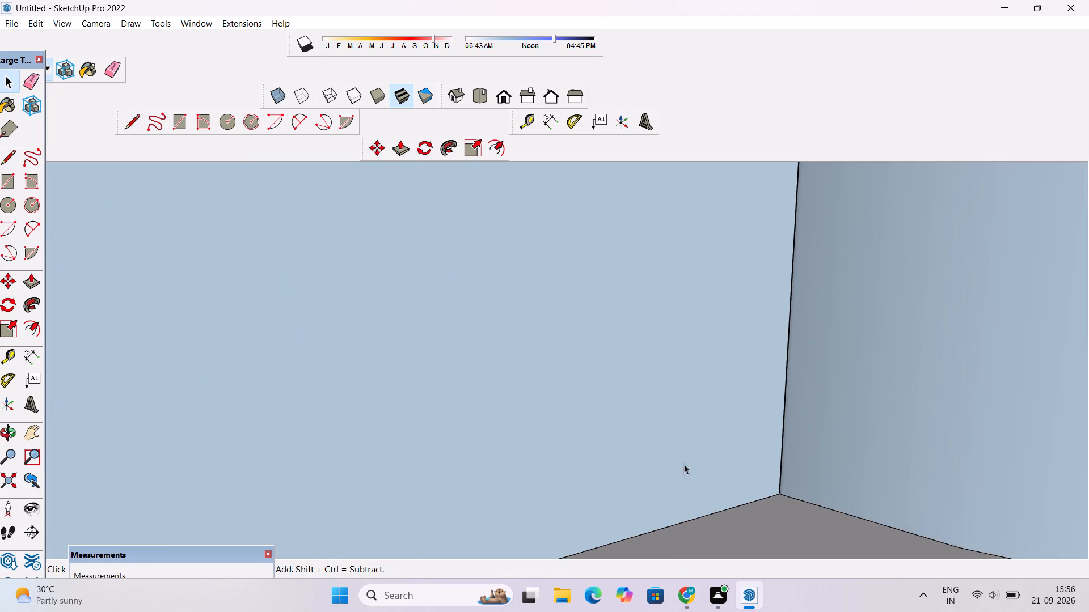
scroll(684, 464, down, 6)
scroll(659, 445, up, 1)
scroll(659, 439, down, 20)
scroll(659, 439, down, 17)
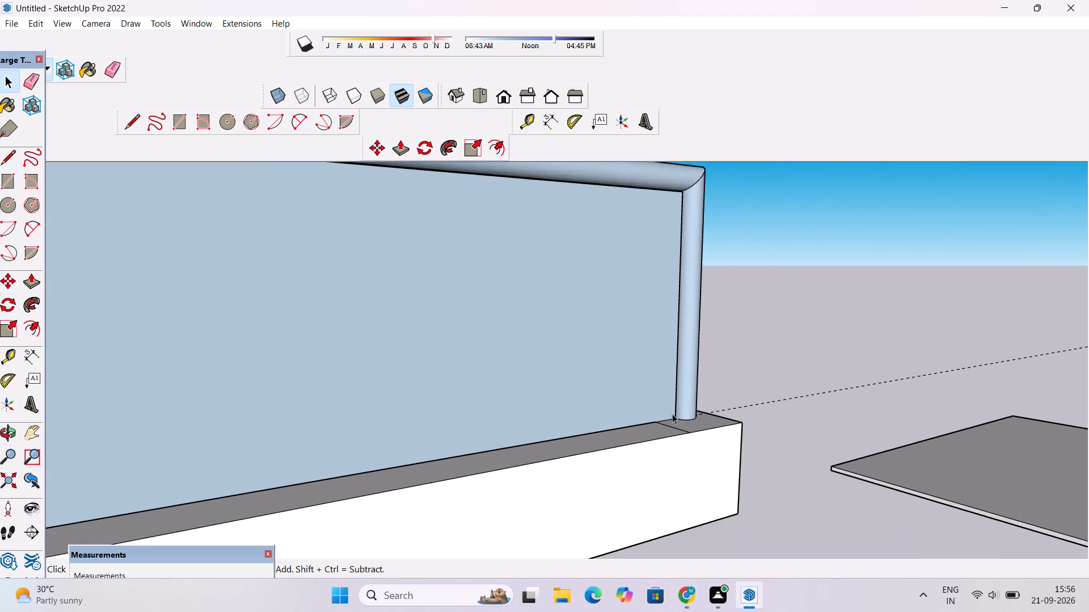
scroll(672, 414, down, 3)
click(501, 94)
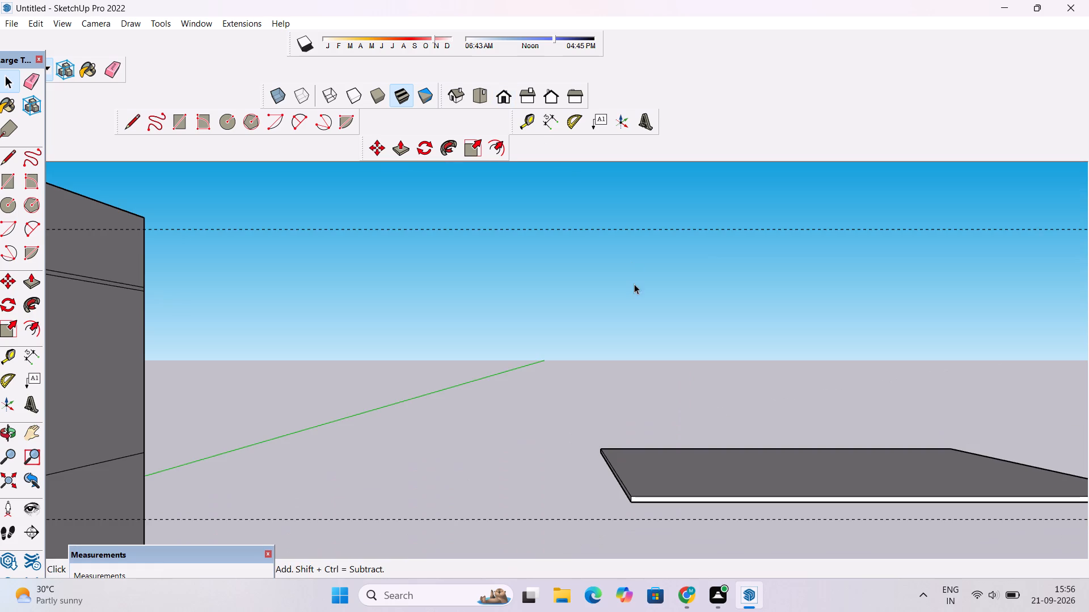
click(499, 99)
scroll(512, 181, down, 12)
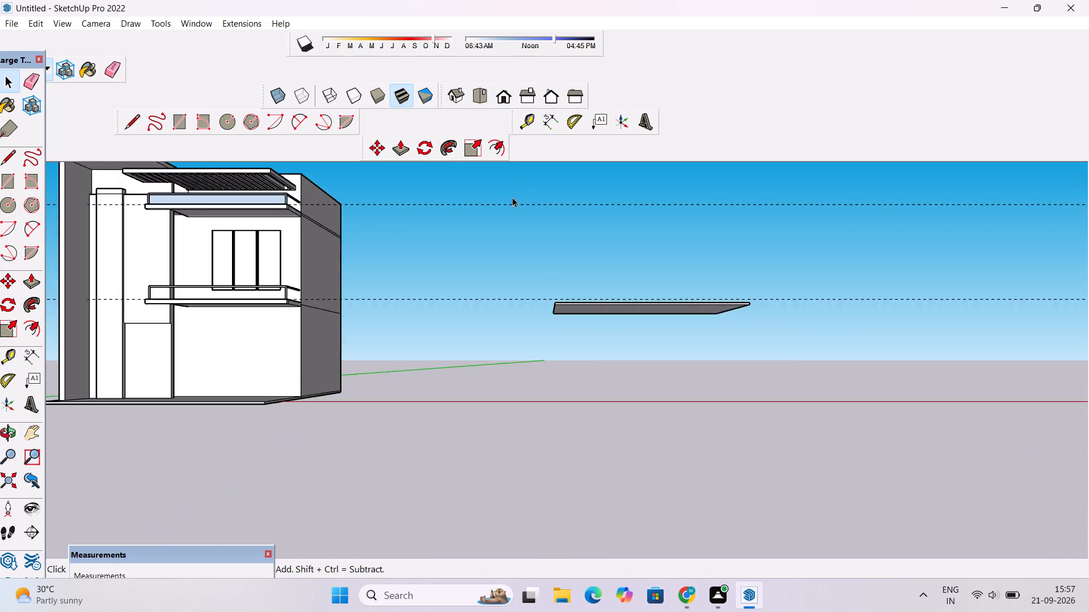
scroll(512, 197, down, 3)
scroll(360, 226, up, 3)
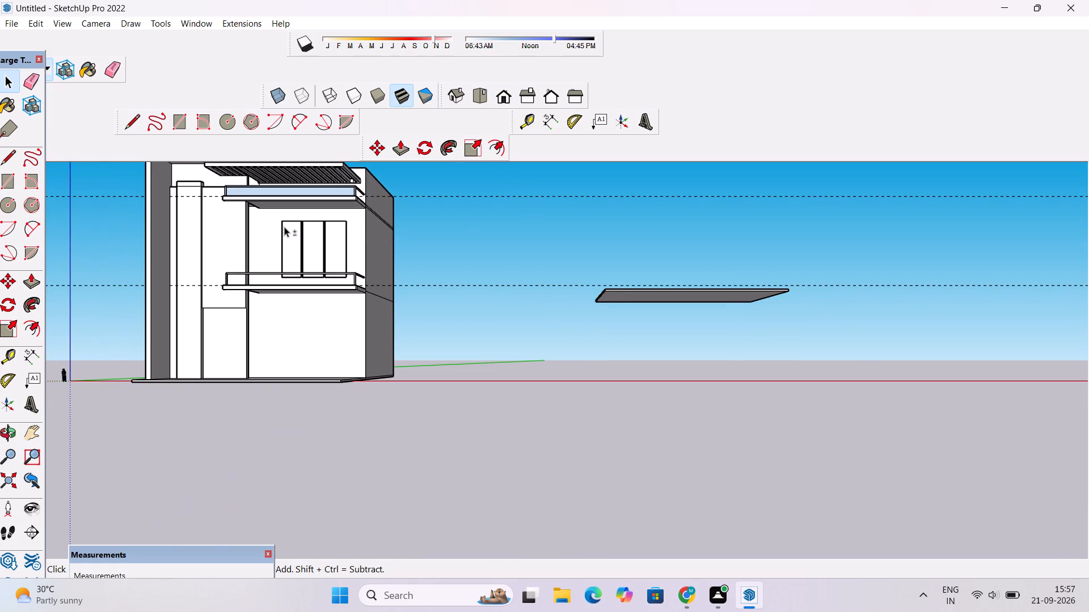
shift+drag(284, 228, 344, 273)
click(482, 401)
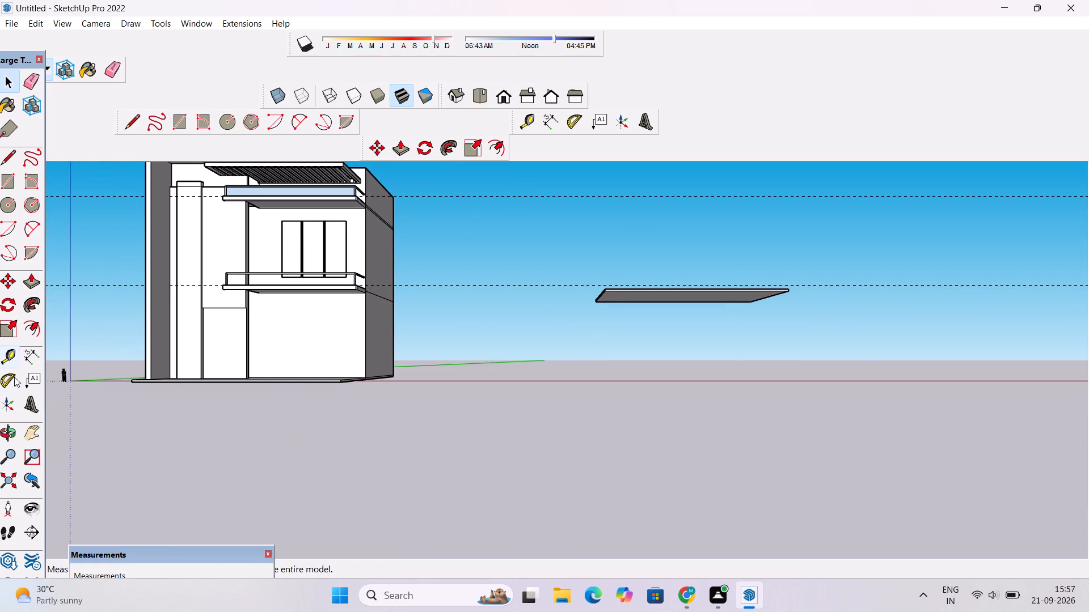
click(0, 443)
scroll(242, 320, down, 5)
drag(238, 314, 282, 370)
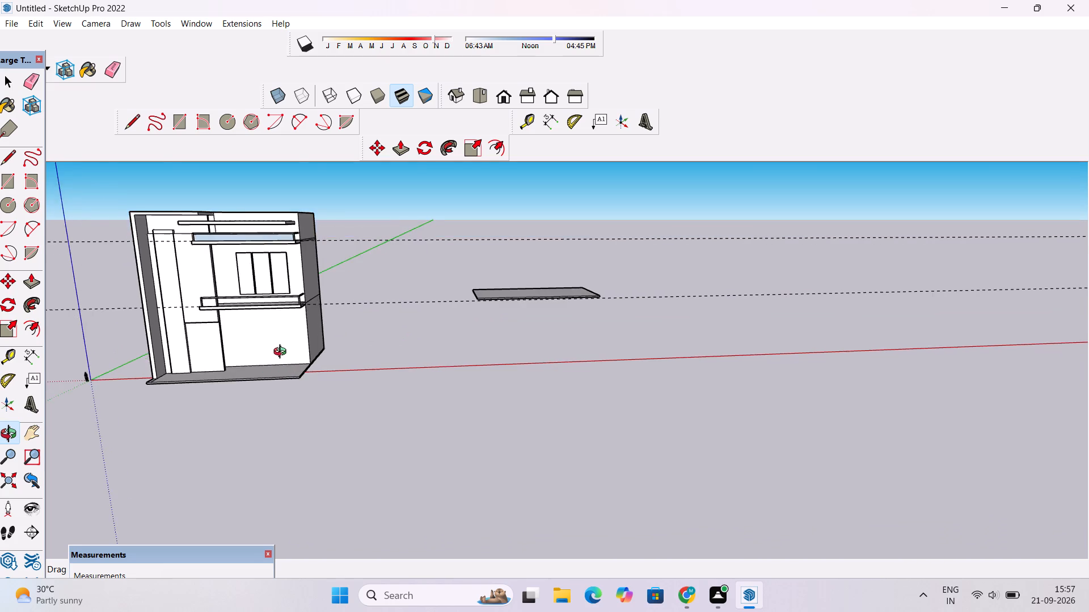
Erase the guide line running along the upper shelf's front edge through the base of its right front post.
scroll(282, 353, down, 4)
shift+drag(284, 337, 491, 384)
scroll(487, 399, up, 10)
shift+drag(475, 243, 411, 402)
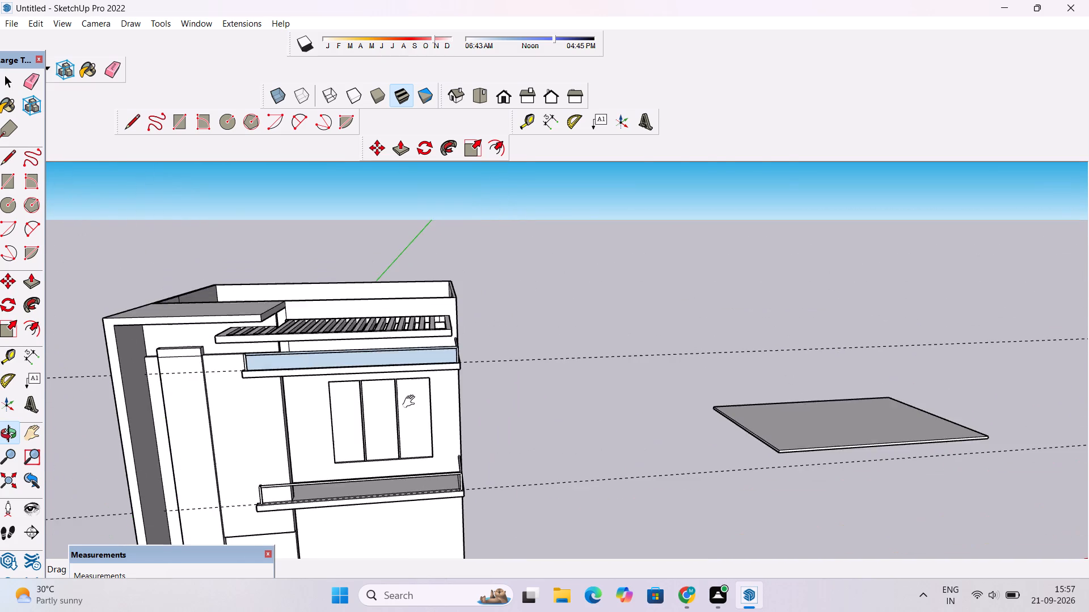
shift+drag(411, 402, 410, 403)
scroll(404, 398, up, 3)
drag(499, 351, 264, 398)
scroll(519, 346, up, 3)
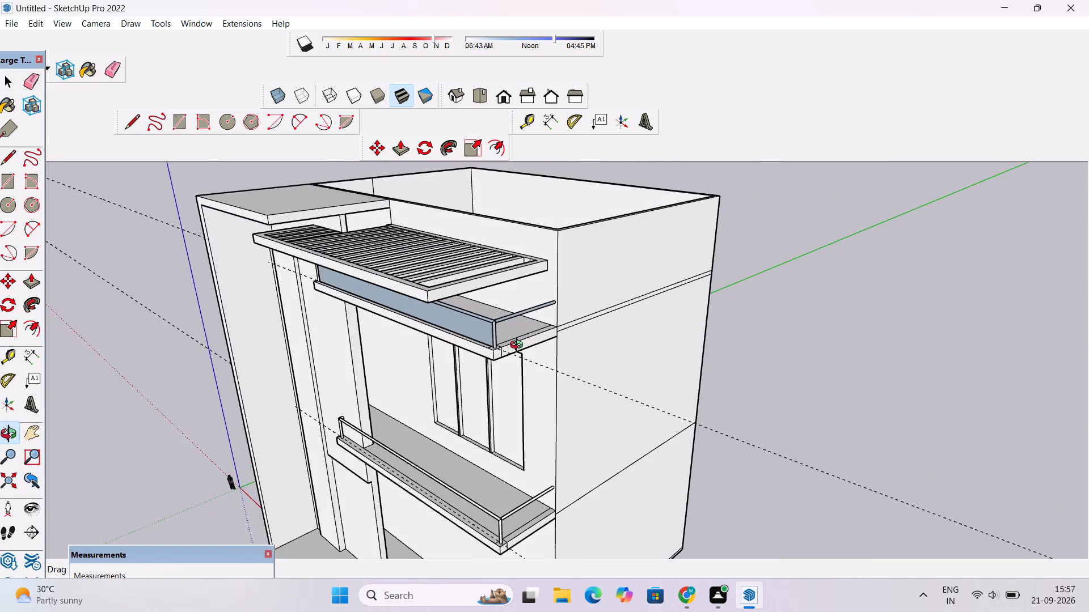
scroll(519, 346, up, 5)
drag(643, 329, 387, 403)
scroll(362, 355, up, 5)
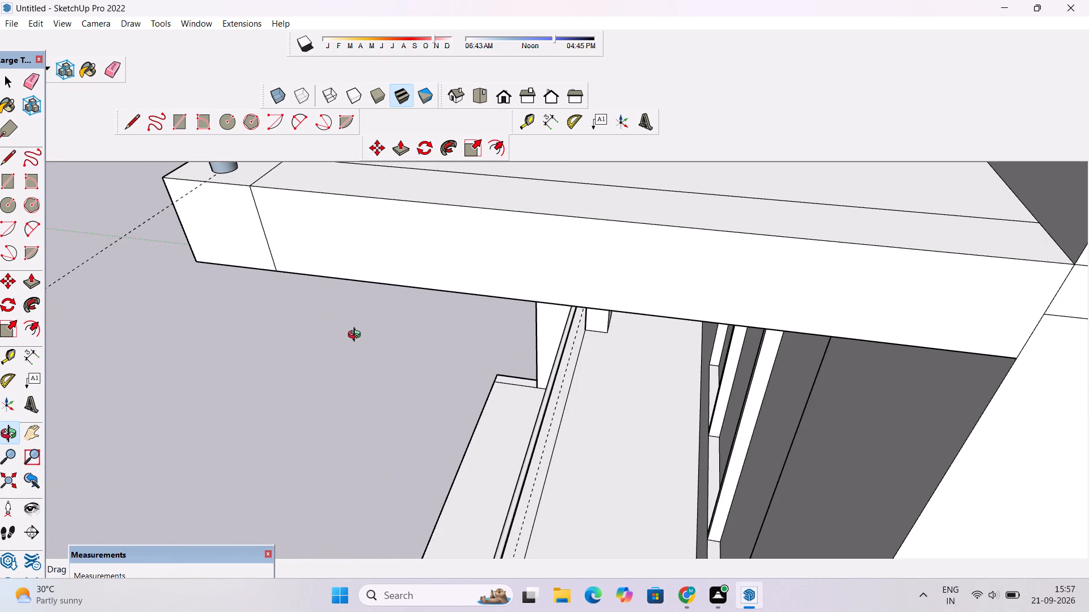
scroll(357, 336, down, 5)
shift+drag(363, 313, 395, 387)
scroll(398, 398, up, 8)
shift+drag(397, 392, 444, 387)
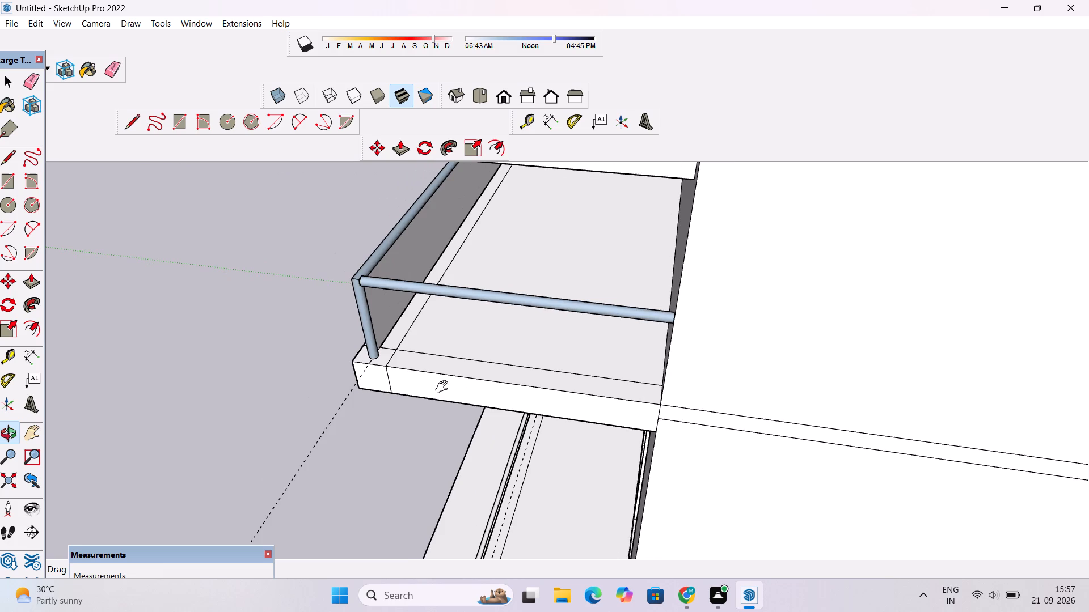
scroll(444, 387, up, 2)
key(e)
drag(246, 407, 313, 459)
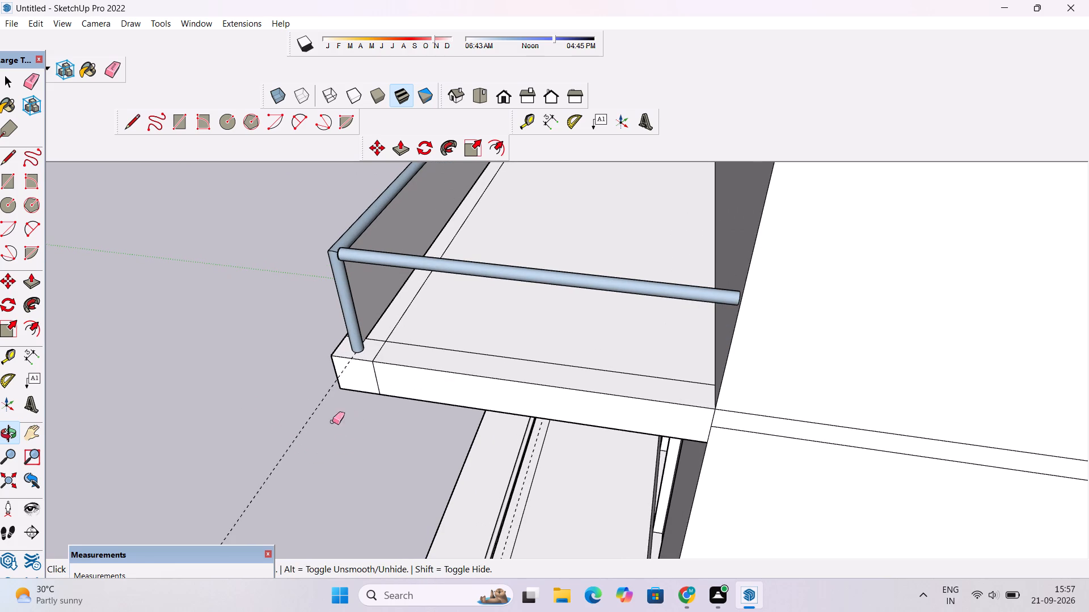
drag(285, 426, 297, 442)
scroll(364, 373, up, 1)
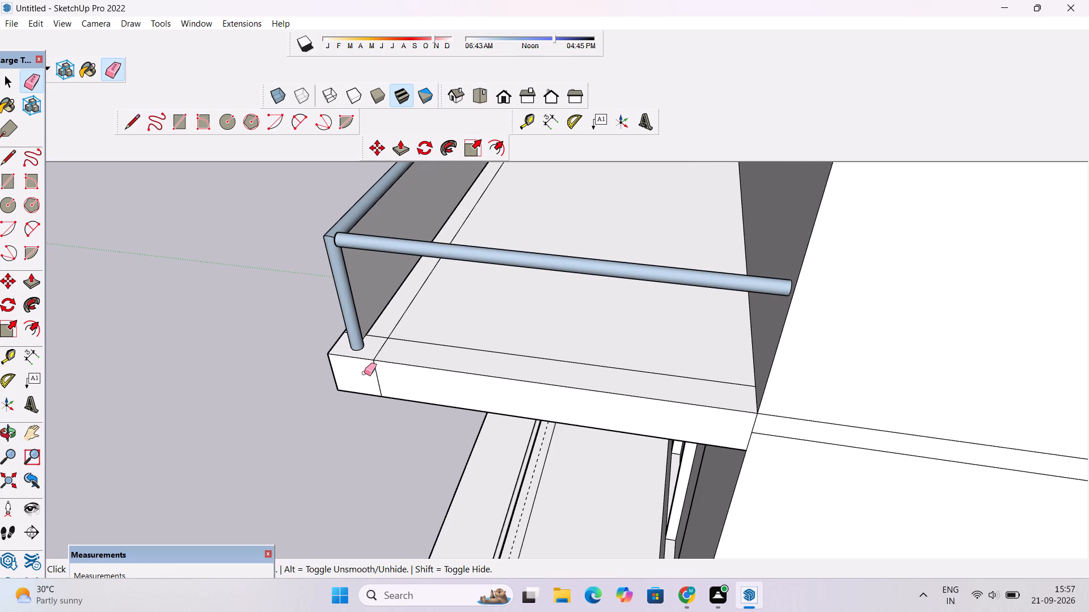
Place a guide 9" in from the upper shelf's right side edge, passing through the right front post's base.
key(o)
drag(385, 376, 463, 374)
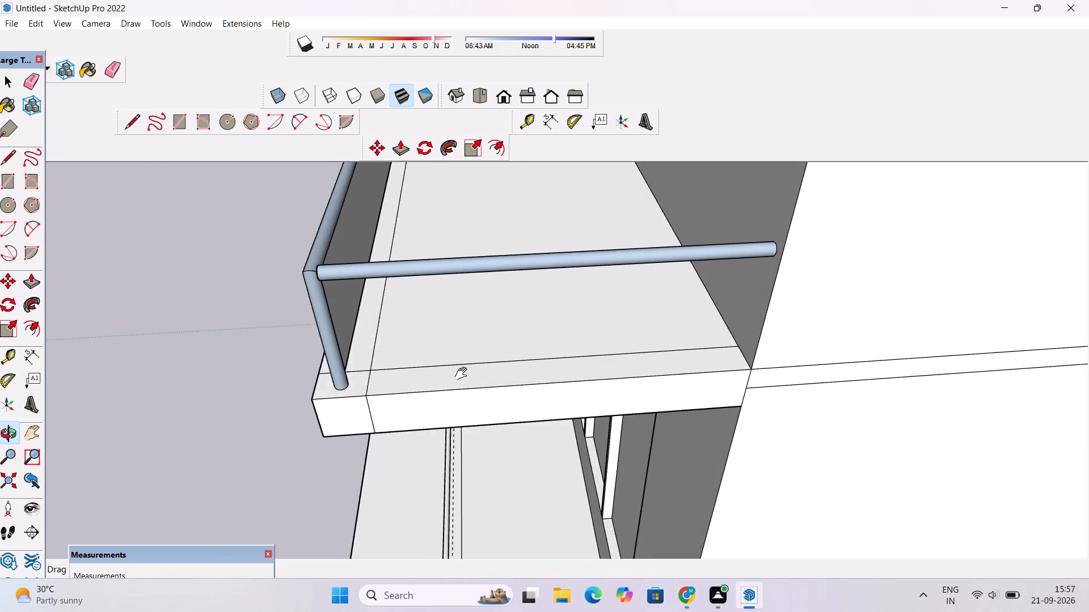
shift+drag(463, 374, 441, 378)
shift+scroll(427, 378, up, 2)
shift+drag(427, 378, 411, 393)
key(t)
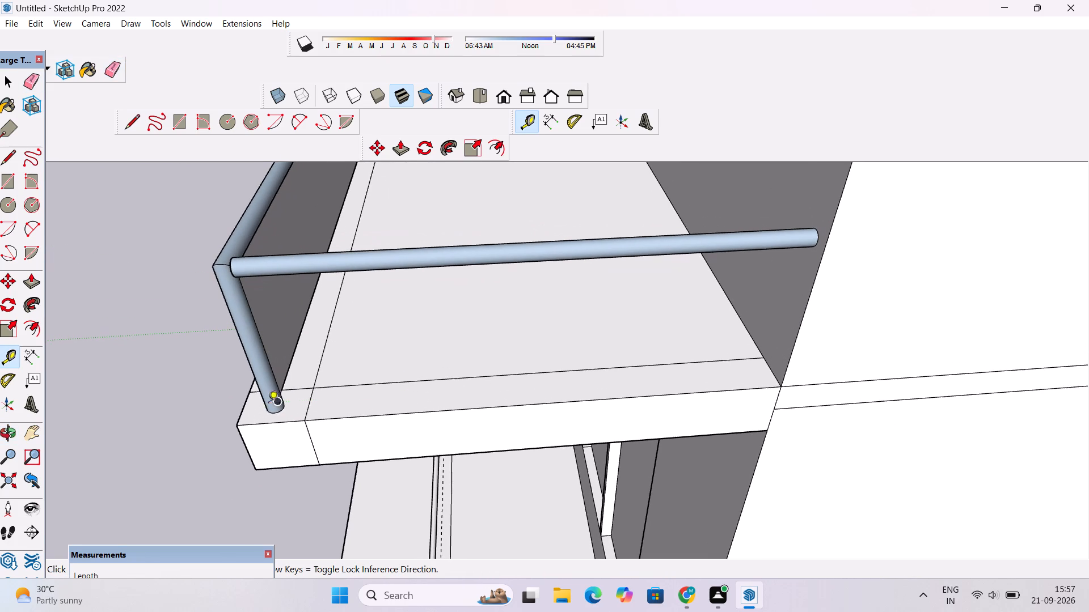
click(374, 418)
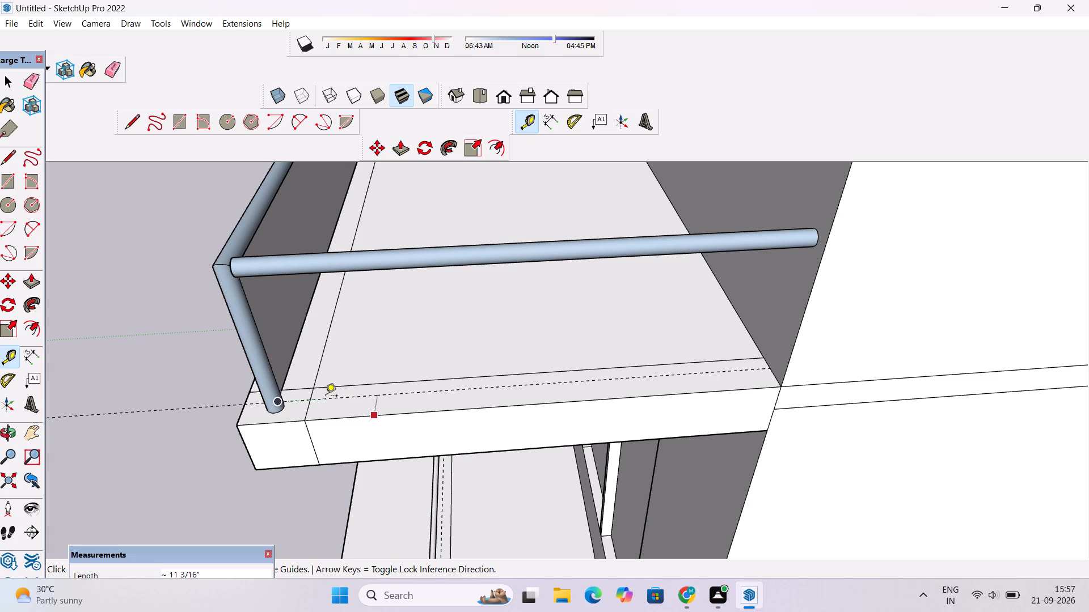
click(246, 406)
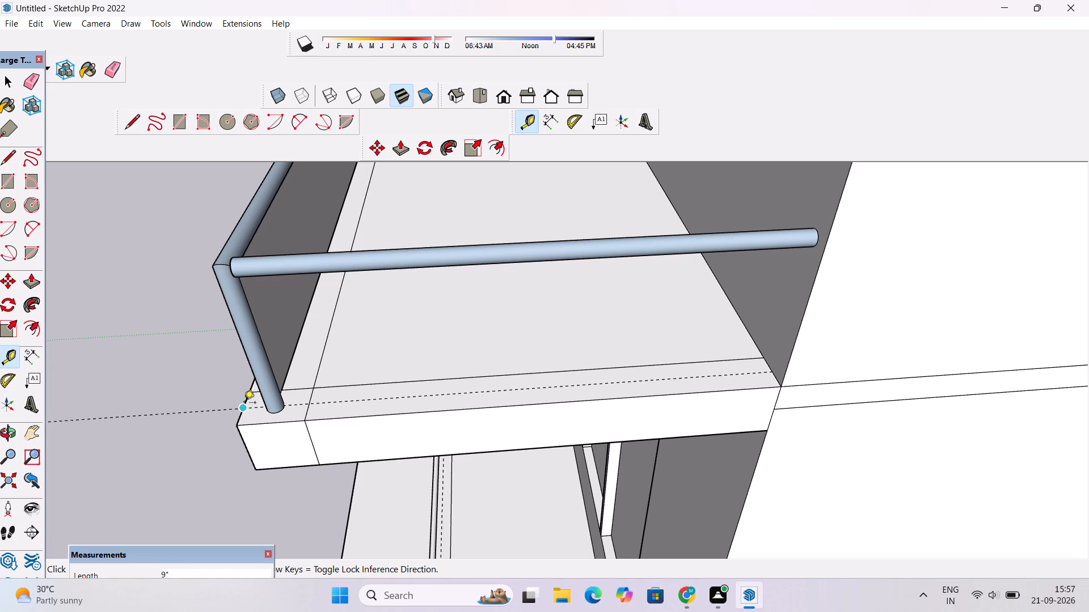
Draw a base line about 15' 8 1/2" long on the side guide, from the wall to the right front post.
key(l)
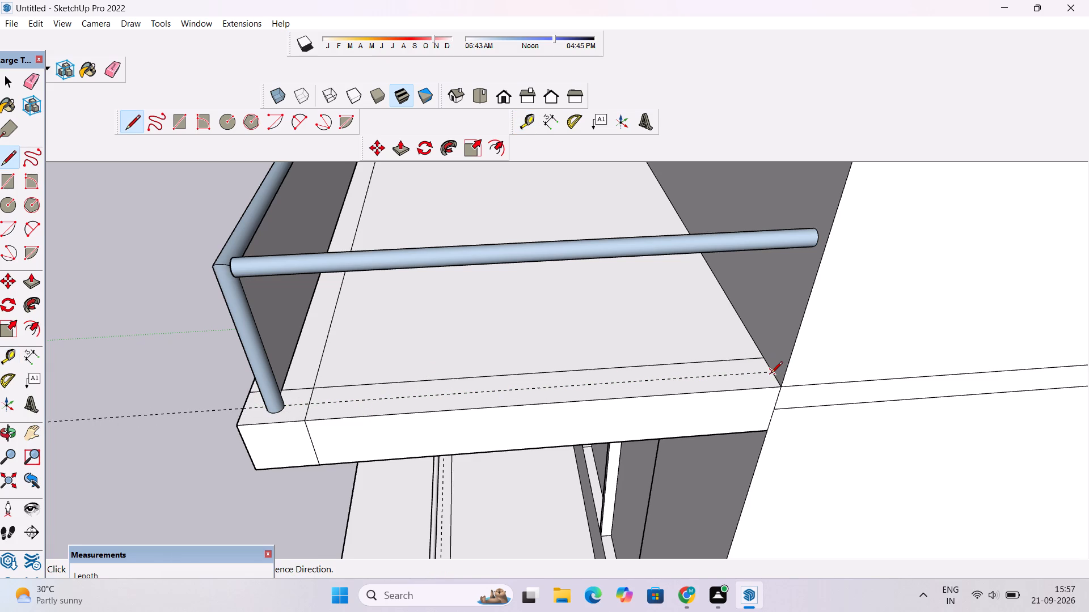
click(770, 374)
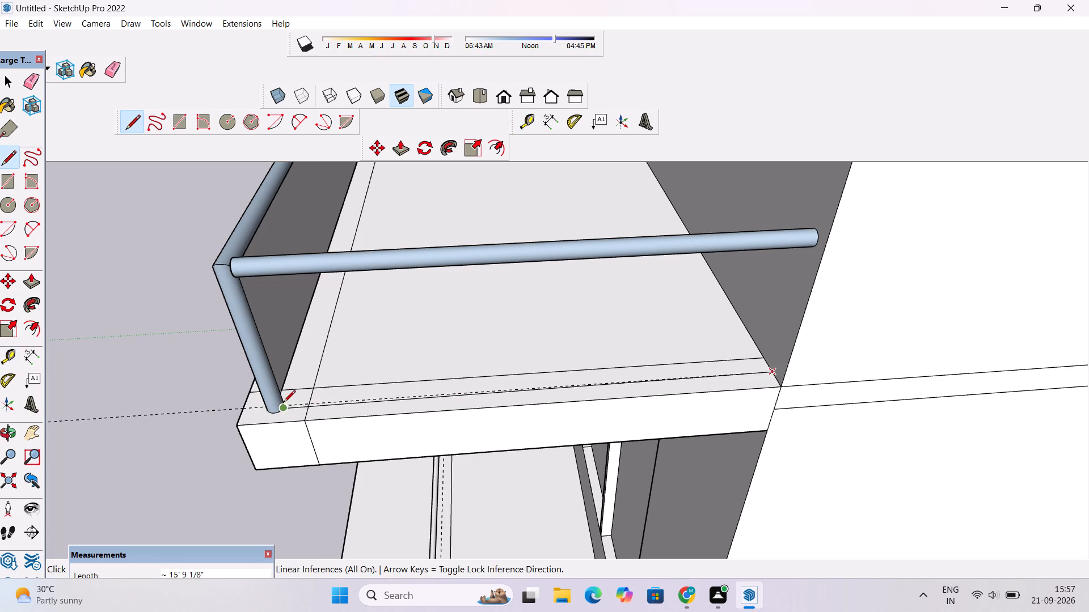
scroll(292, 406, up, 8)
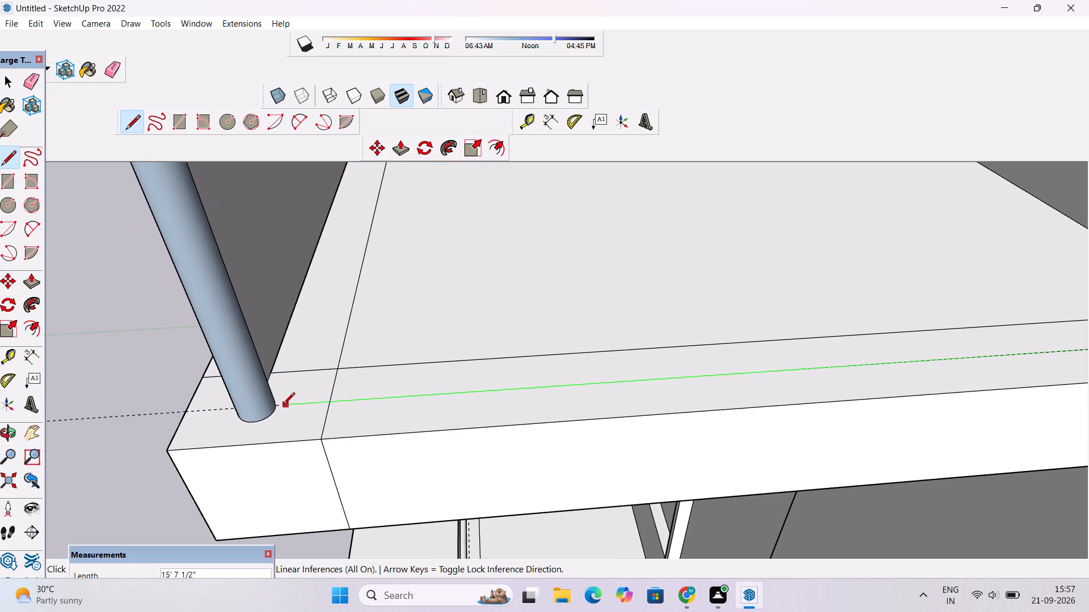
scroll(277, 405, up, 9)
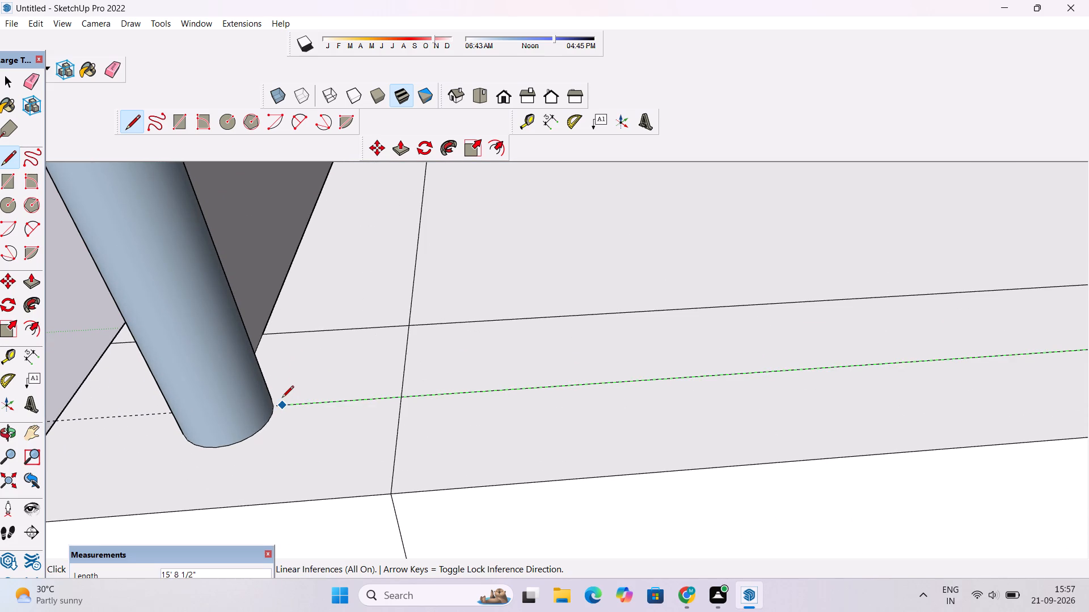
click(277, 402)
Draw a line about 4' 7 5/8" long up the right front post, from its base to the side rail's underside.
scroll(255, 375, down, 3)
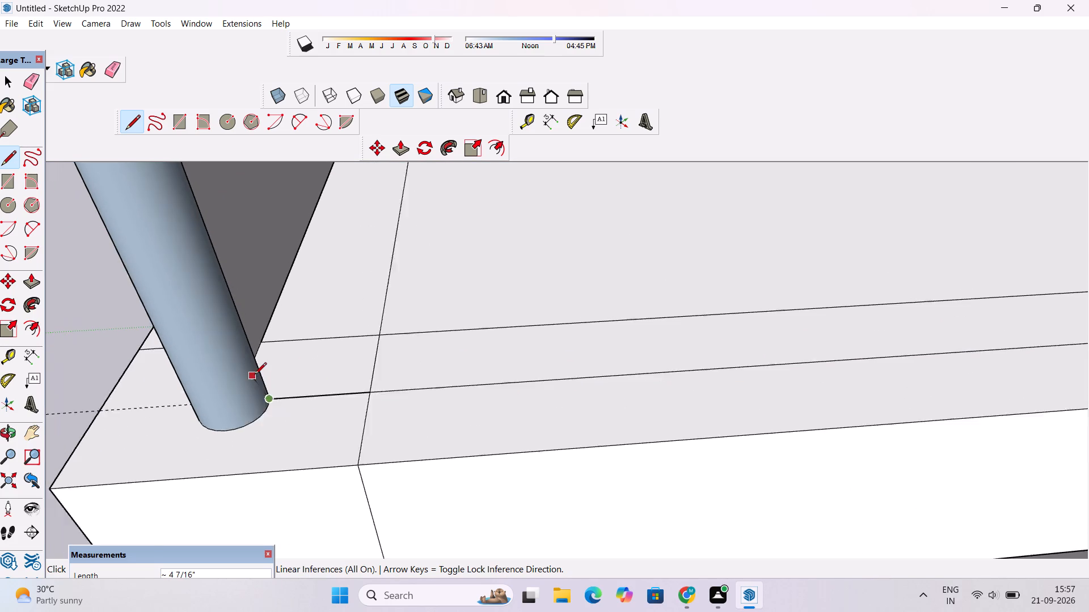
scroll(255, 375, down, 17)
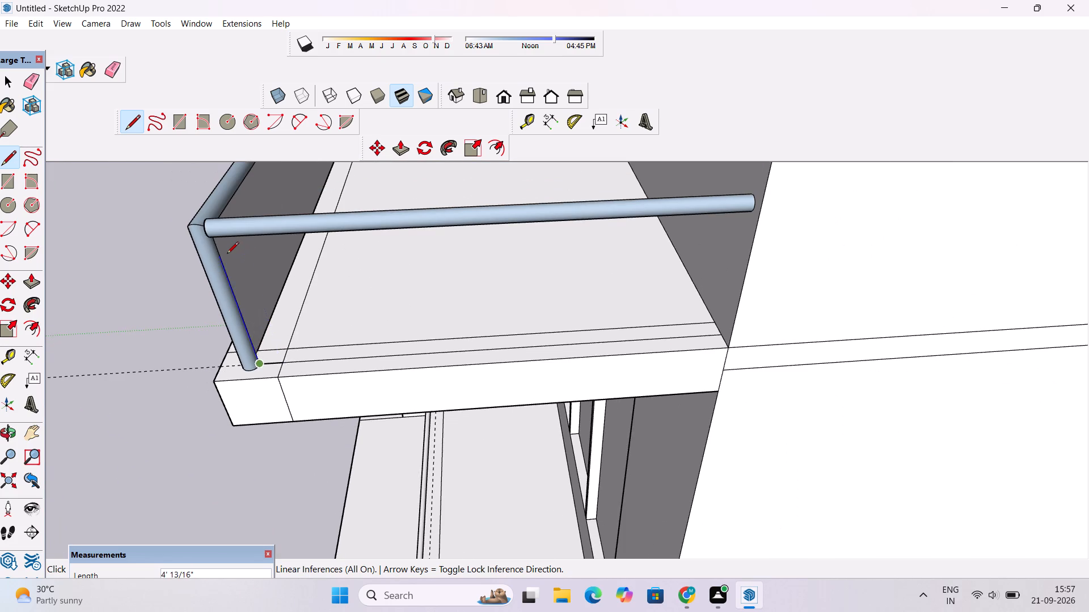
scroll(227, 254, up, 10)
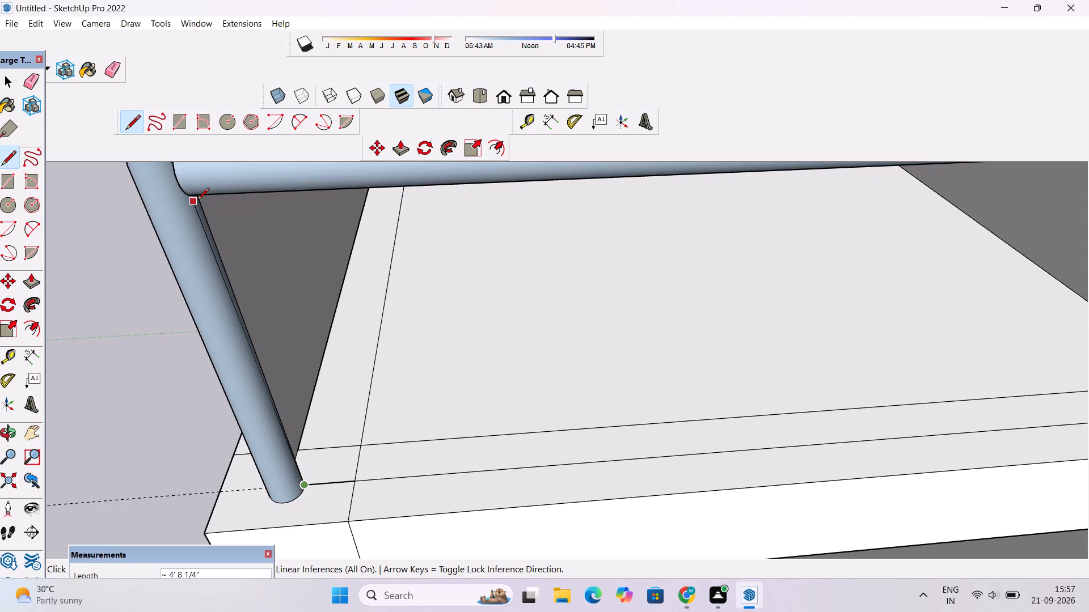
scroll(197, 201, up, 8)
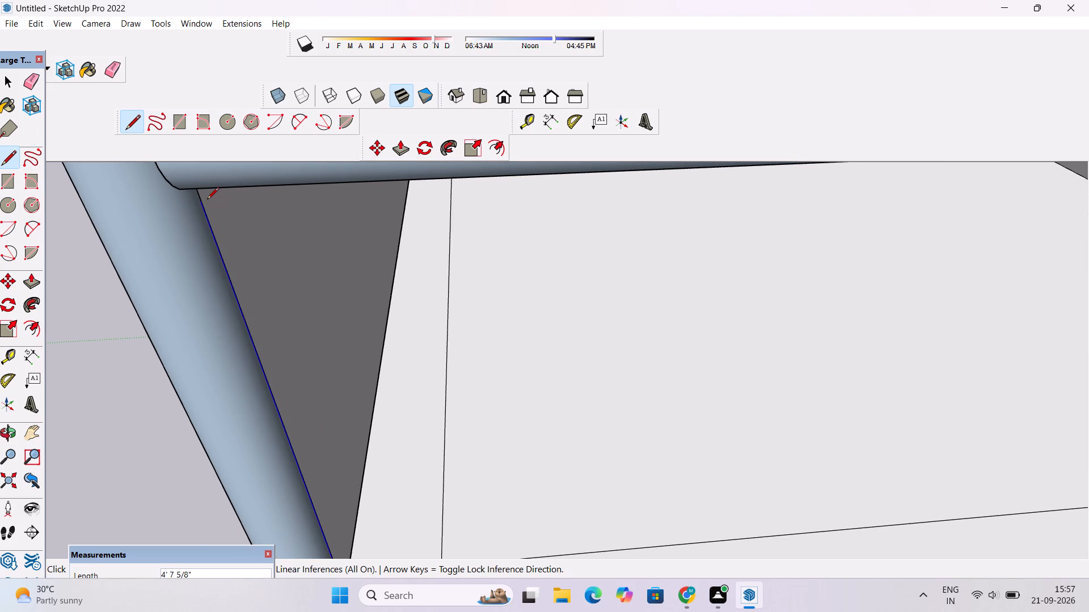
click(207, 200)
Draw a line about 15' 9 1/8" long under the upper shelf's right side rail, from the front post to the wall.
scroll(225, 203, down, 20)
scroll(225, 203, down, 5)
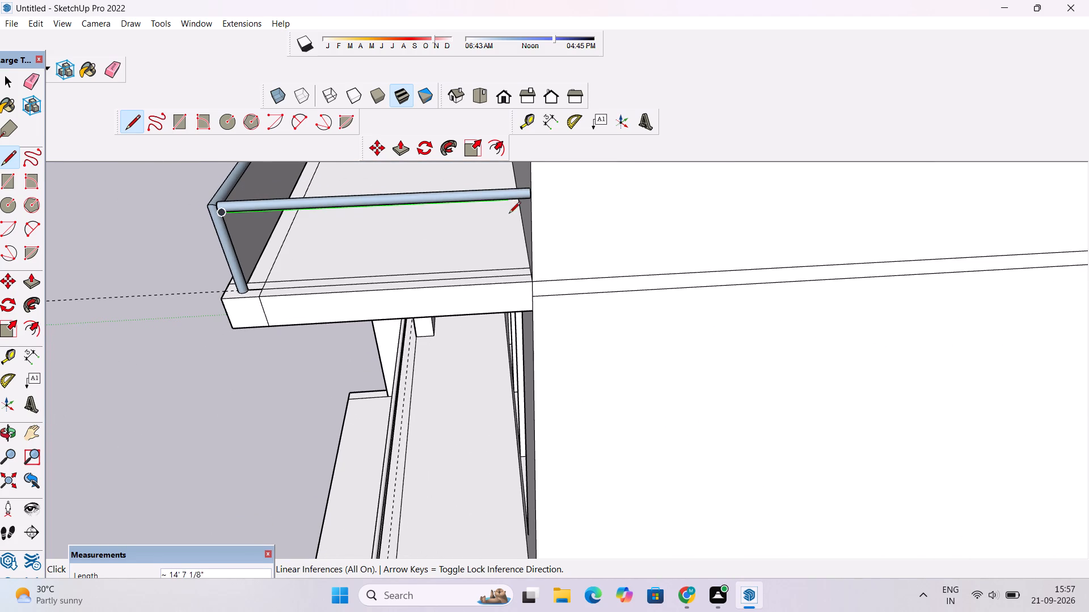
scroll(515, 212, up, 9)
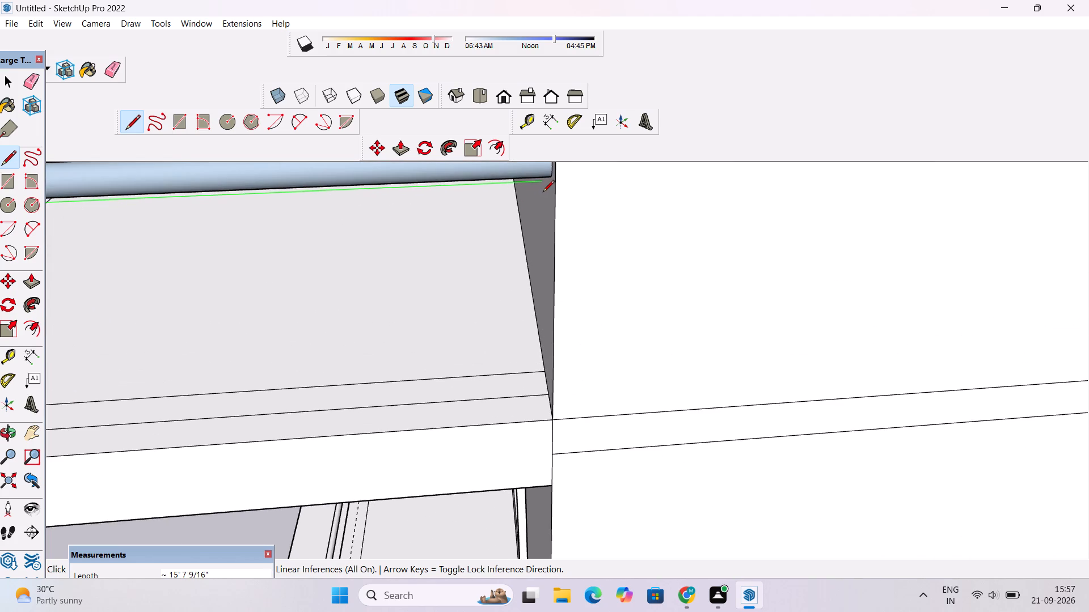
scroll(543, 193, up, 4)
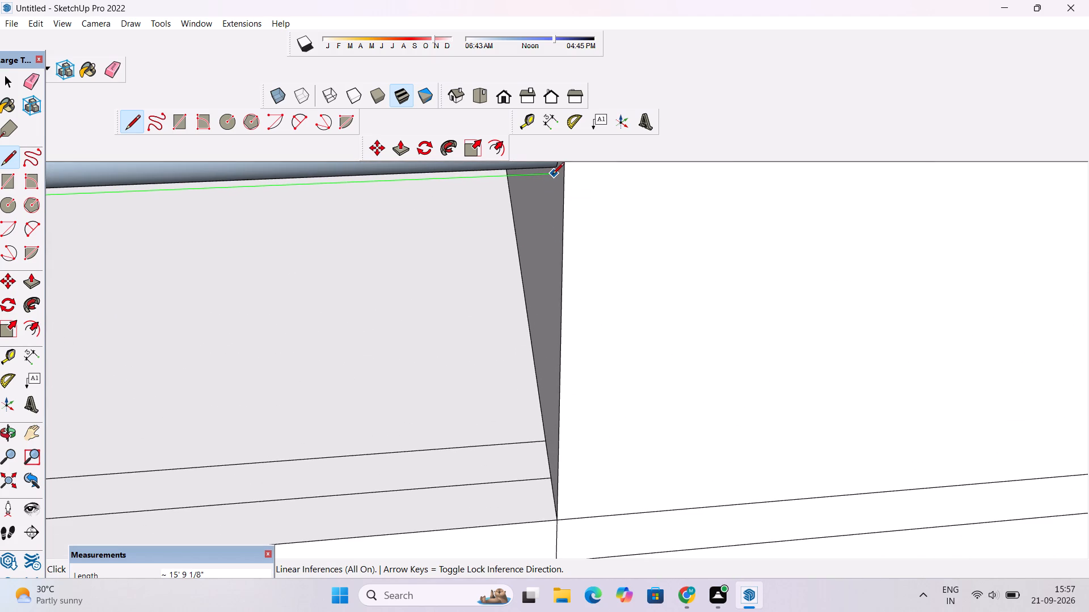
click(552, 175)
Close the side railing panel outline with a vertical line about 4' 7 5/8" long down the wall to the base line.
scroll(554, 199, down, 10)
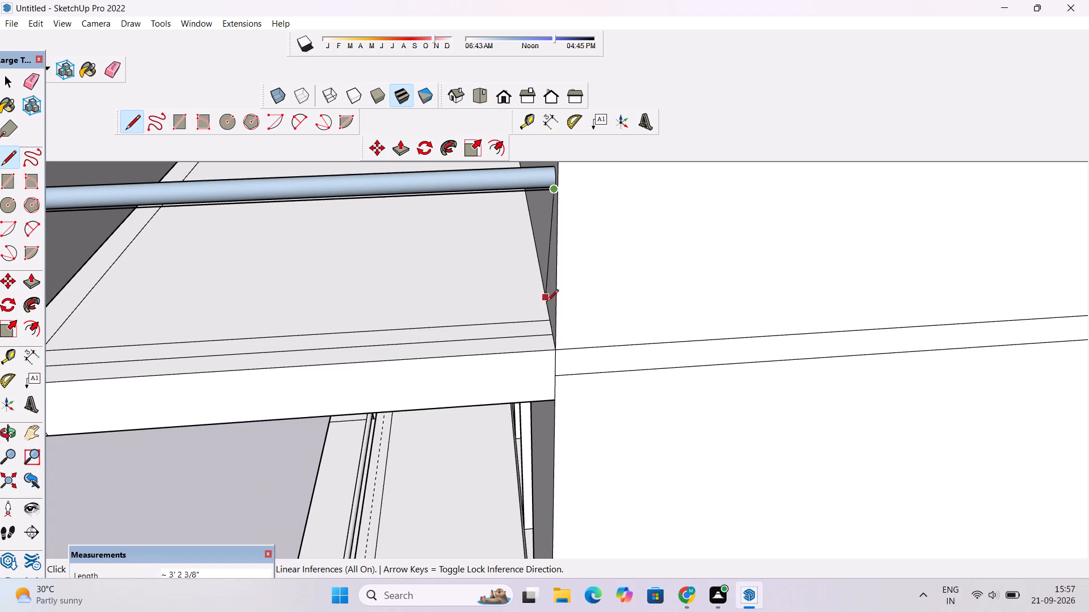
scroll(538, 333, up, 9)
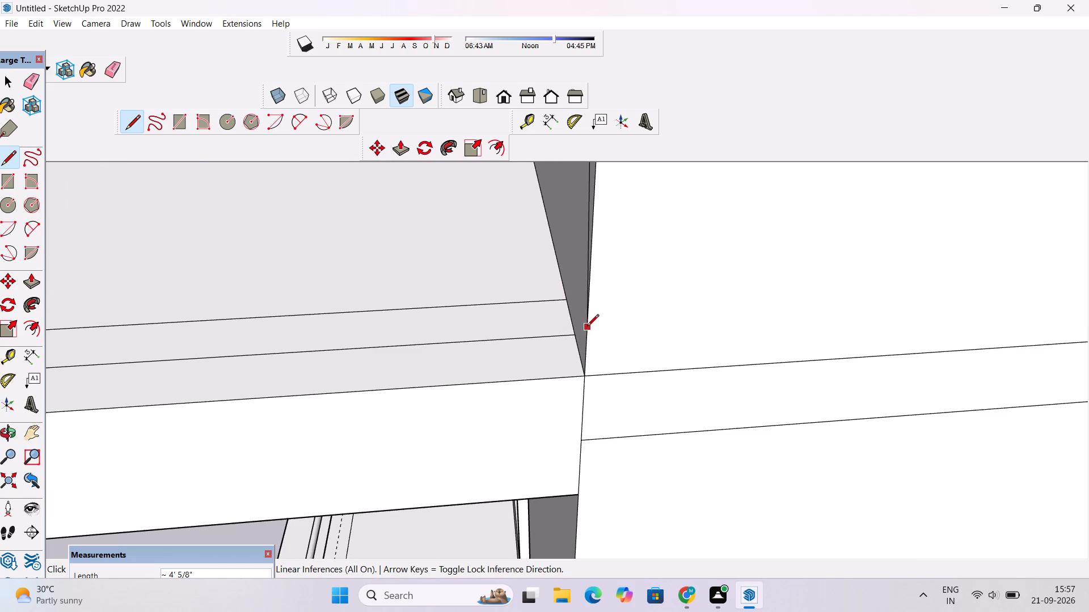
click(580, 329)
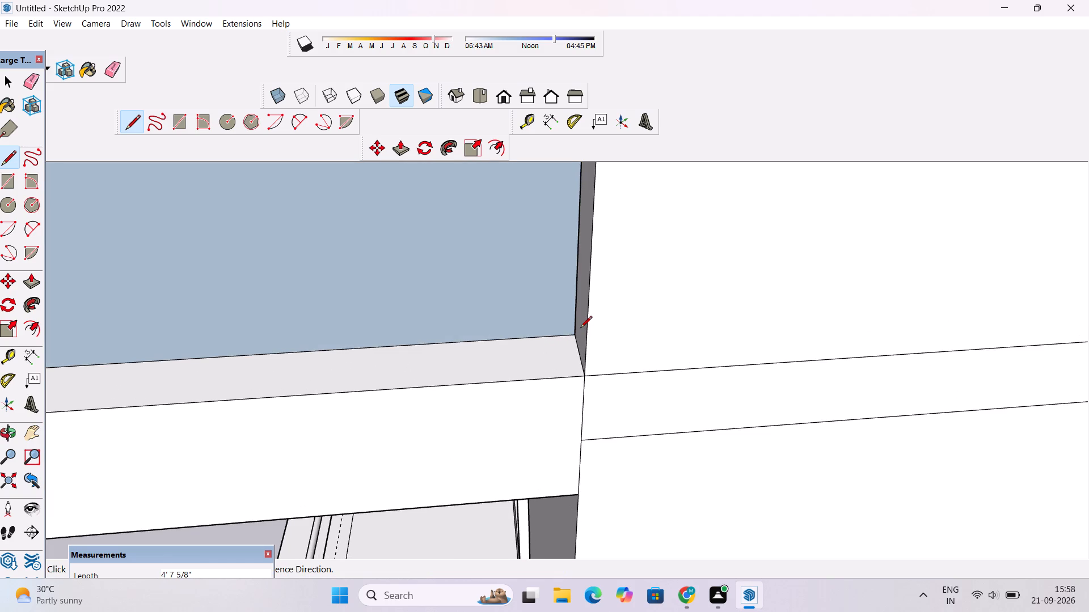
key(space)
Examine the upper shelf's side and front railing panels from the side, the front and a raised angle.
scroll(580, 329, down, 4)
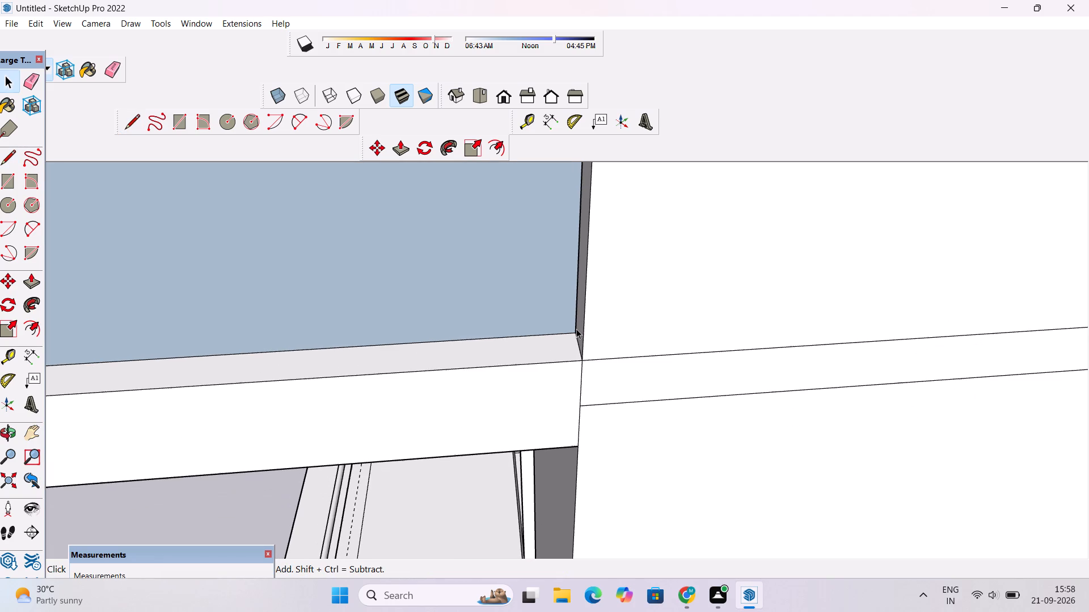
scroll(576, 329, down, 1)
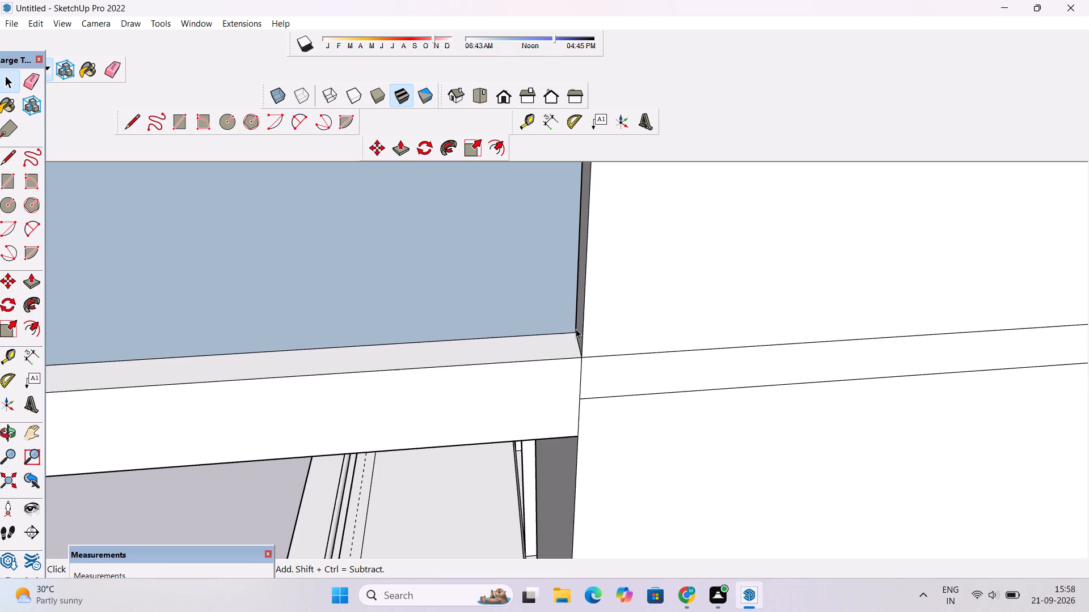
scroll(576, 329, down, 2)
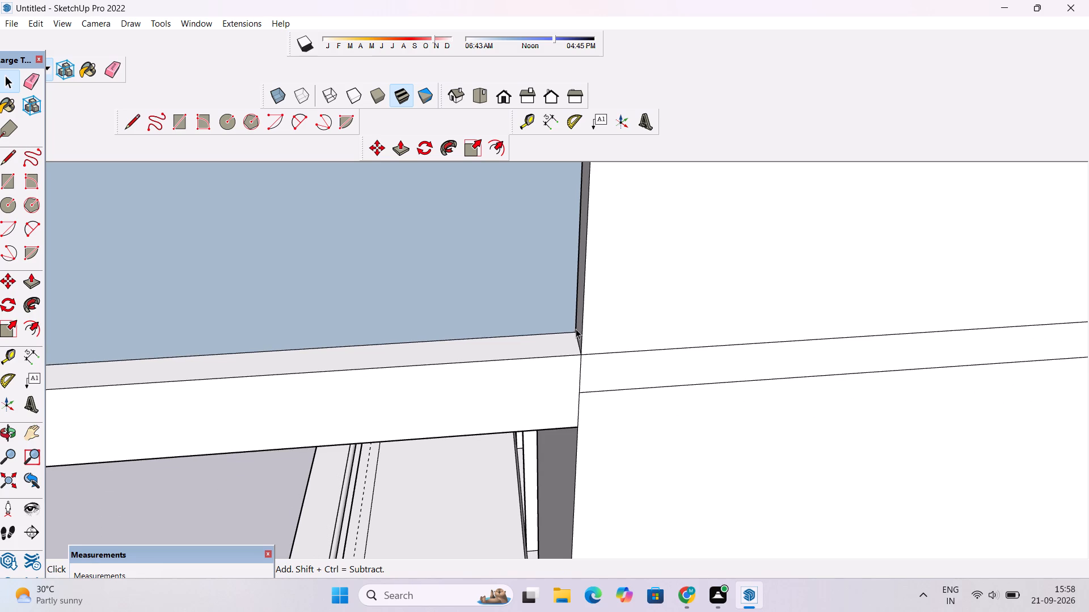
scroll(576, 329, up, 2)
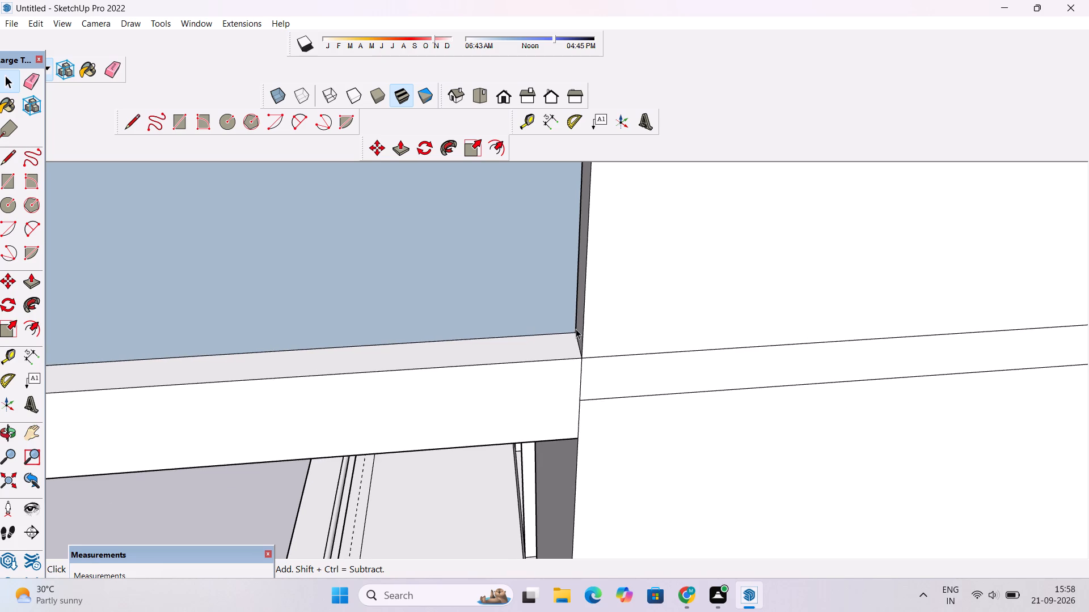
scroll(576, 329, down, 3)
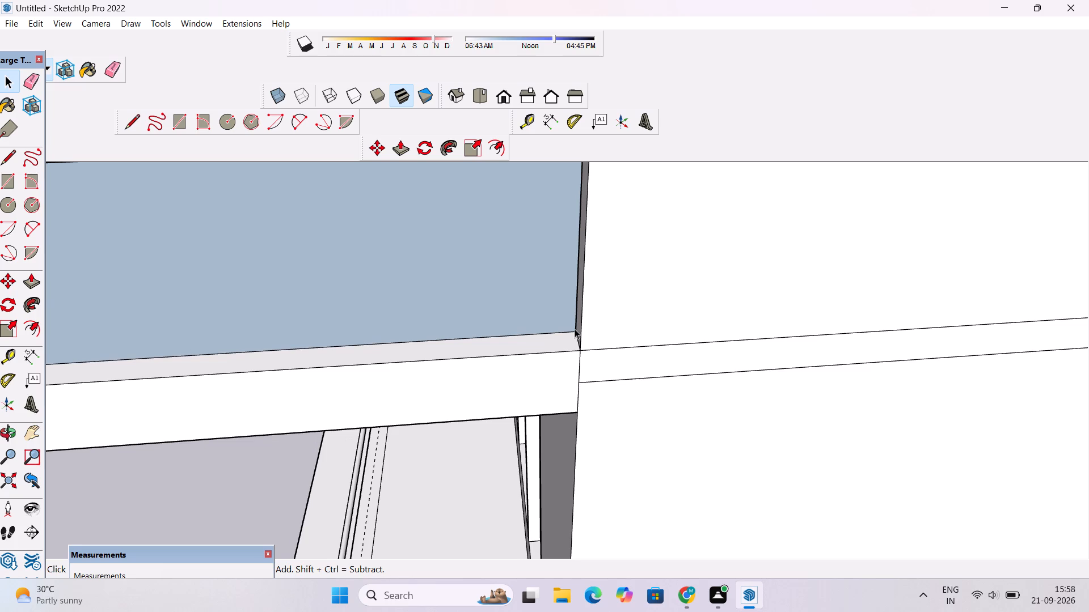
scroll(575, 329, down, 4)
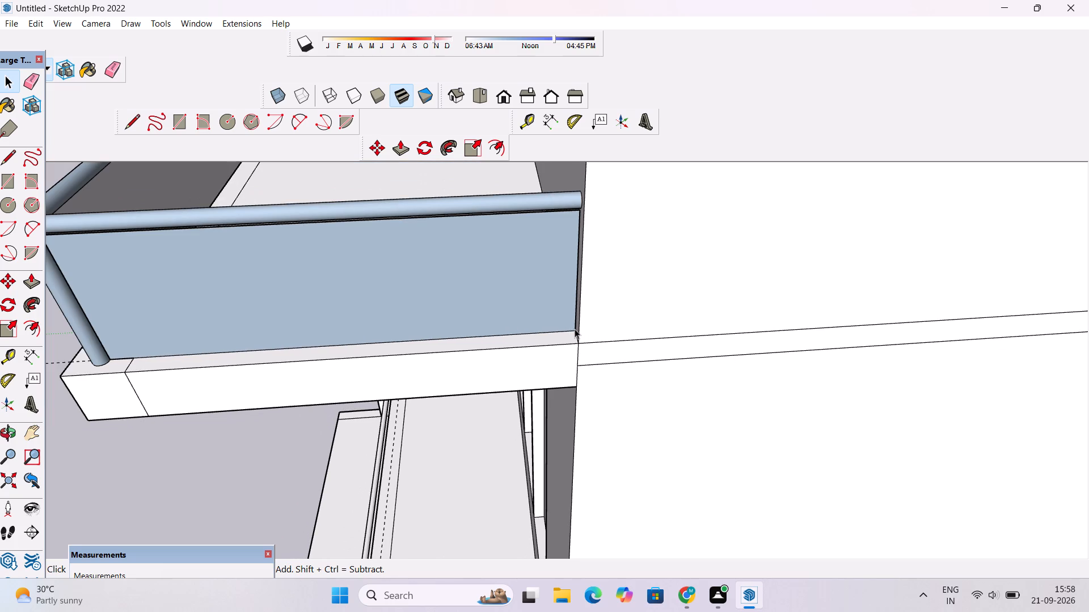
key(o)
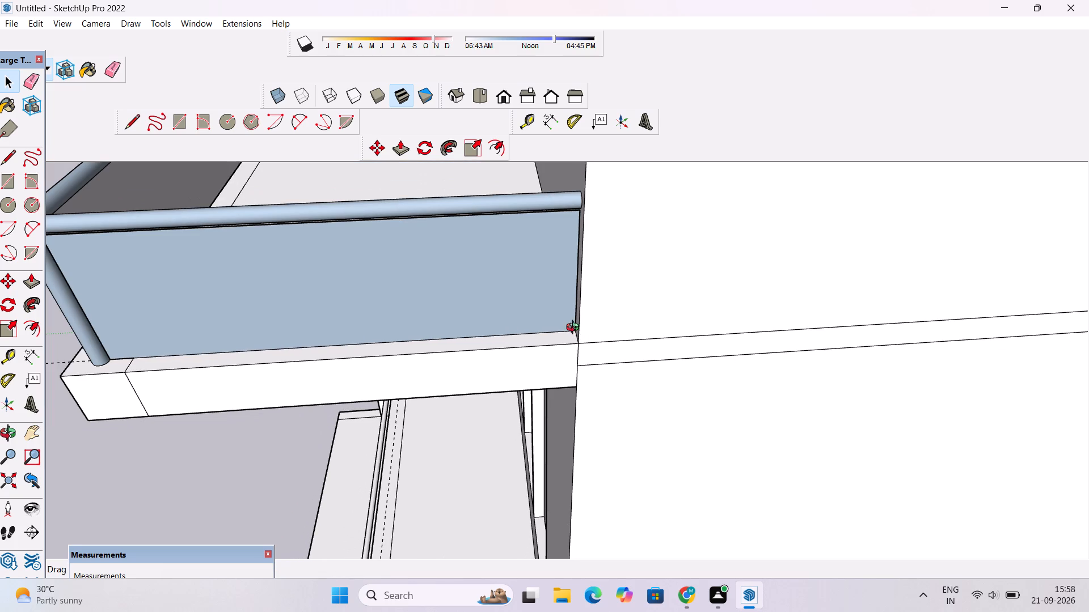
scroll(575, 329, down, 3)
shift+drag(546, 335, 645, 355)
scroll(645, 355, down, 5)
drag(453, 364, 736, 228)
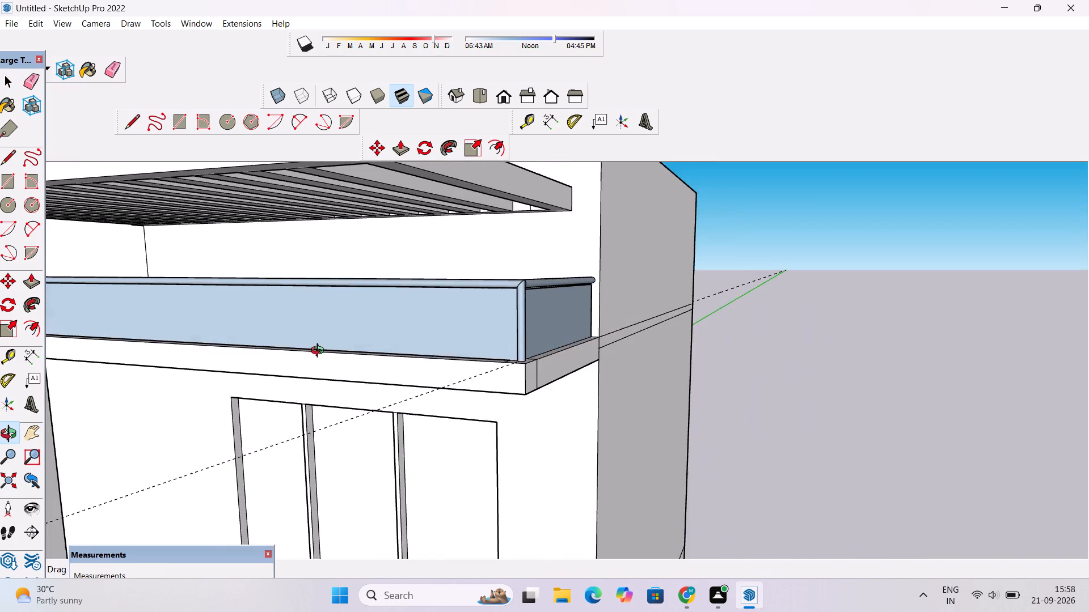
drag(319, 352, 527, 373)
scroll(531, 371, down, 7)
shift+drag(531, 371, 641, 301)
scroll(641, 300, down, 4)
drag(611, 328, 553, 342)
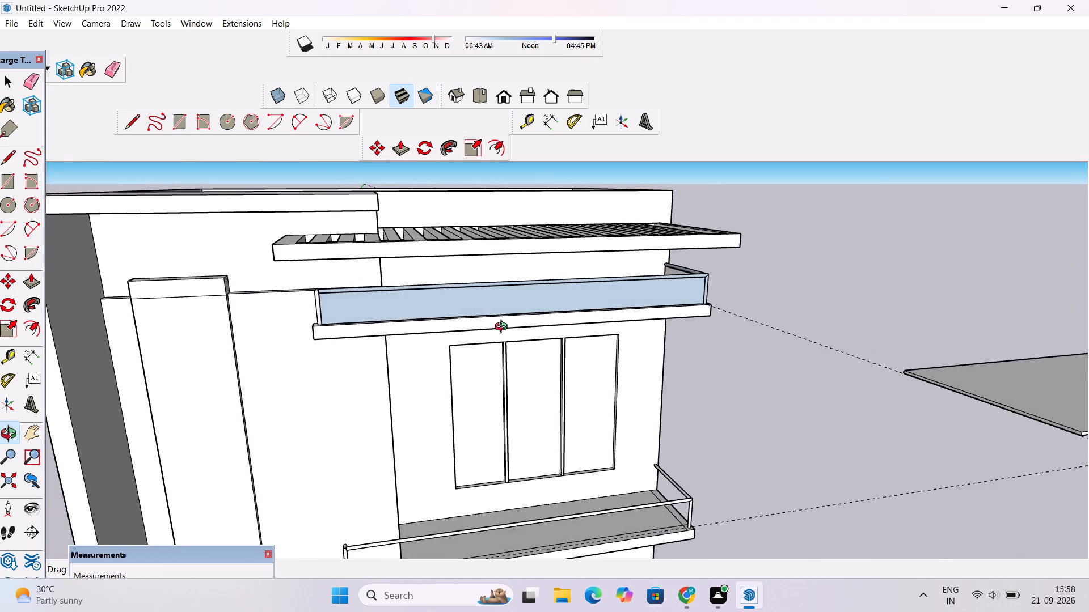
scroll(504, 328, up, 4)
drag(538, 290, 544, 324)
scroll(544, 324, up, 3)
drag(544, 303, 675, 299)
shift+drag(675, 299, 643, 318)
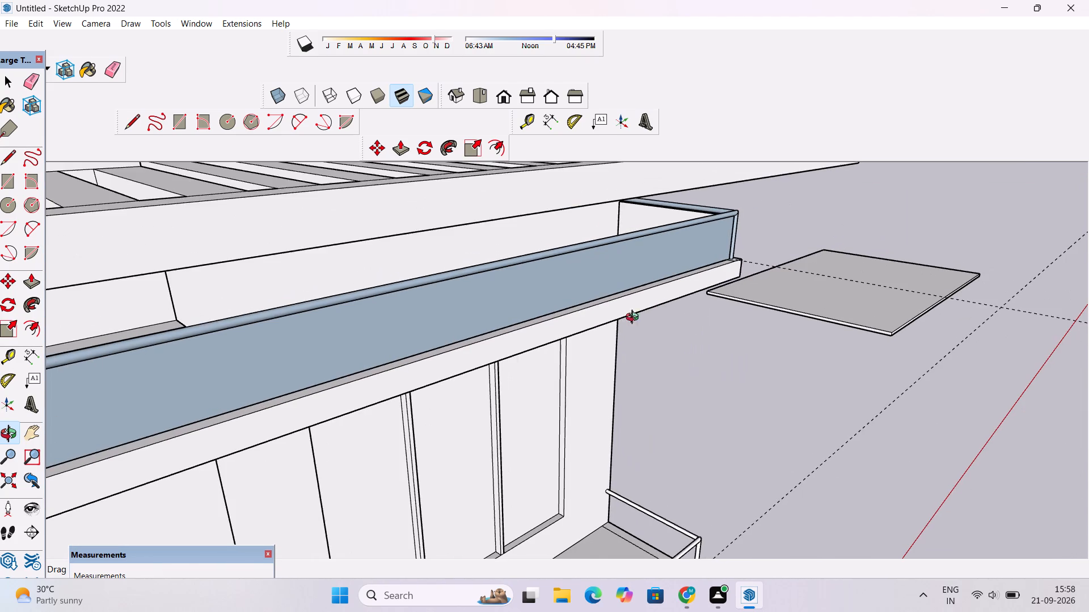
scroll(618, 313, up, 2)
scroll(618, 313, down, 3)
shift+drag(608, 305, 615, 330)
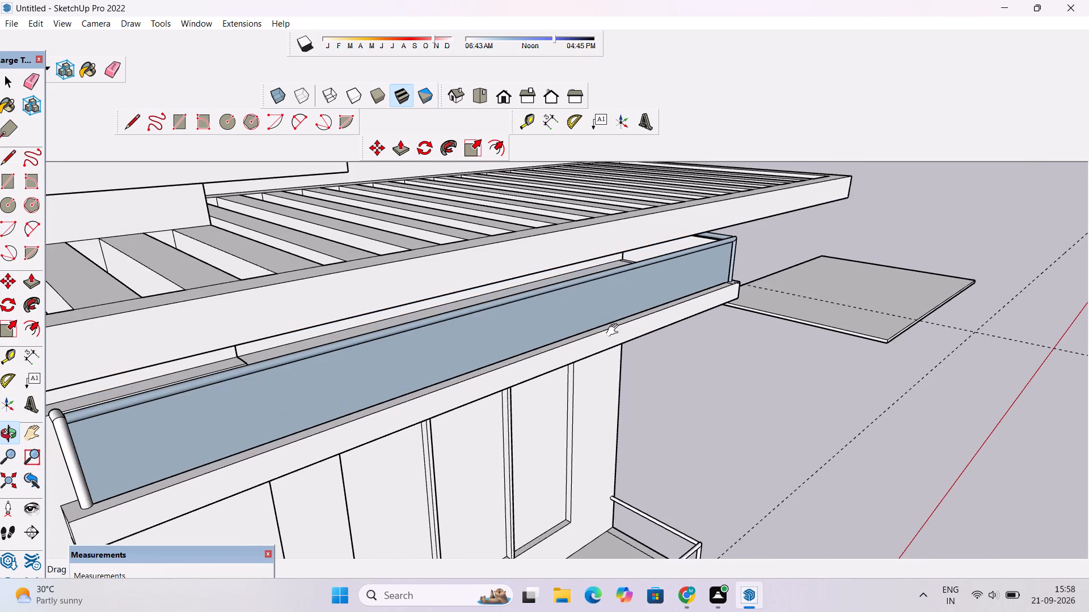
Push/Pull the upper shelf's front railing panel to a thickness of 2".
scroll(601, 311, up, 2)
shift+drag(601, 307, 613, 342)
drag(612, 343, 593, 330)
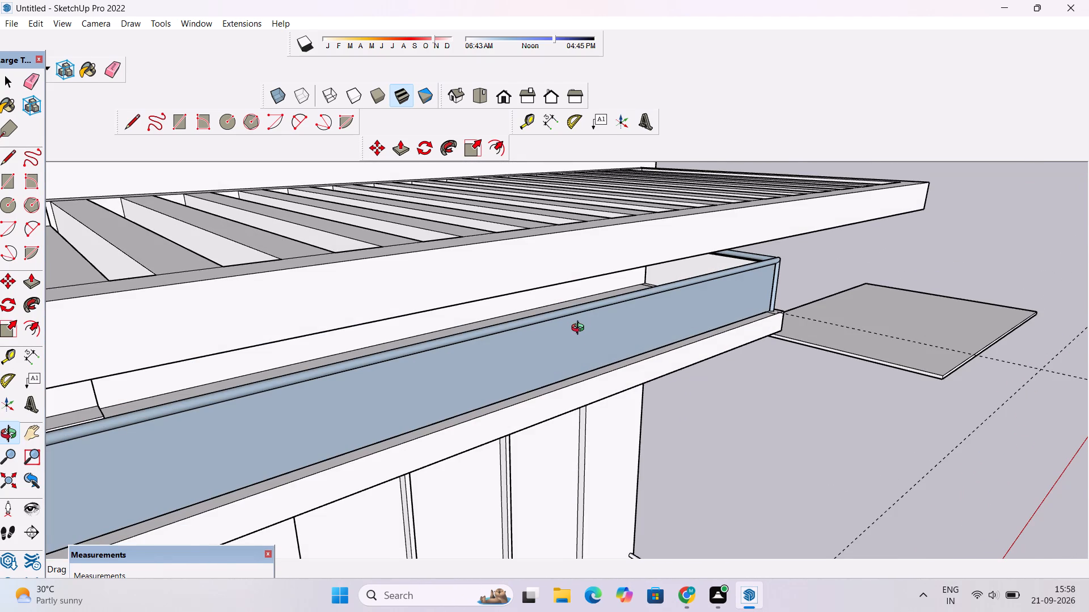
key(p)
click(571, 334)
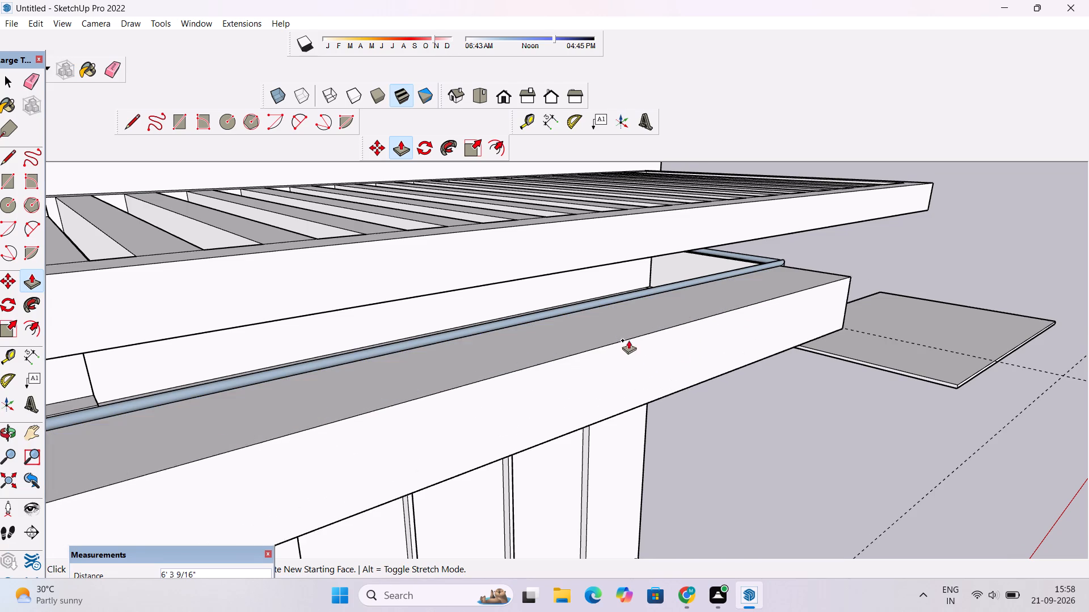
scroll(560, 336, up, 7)
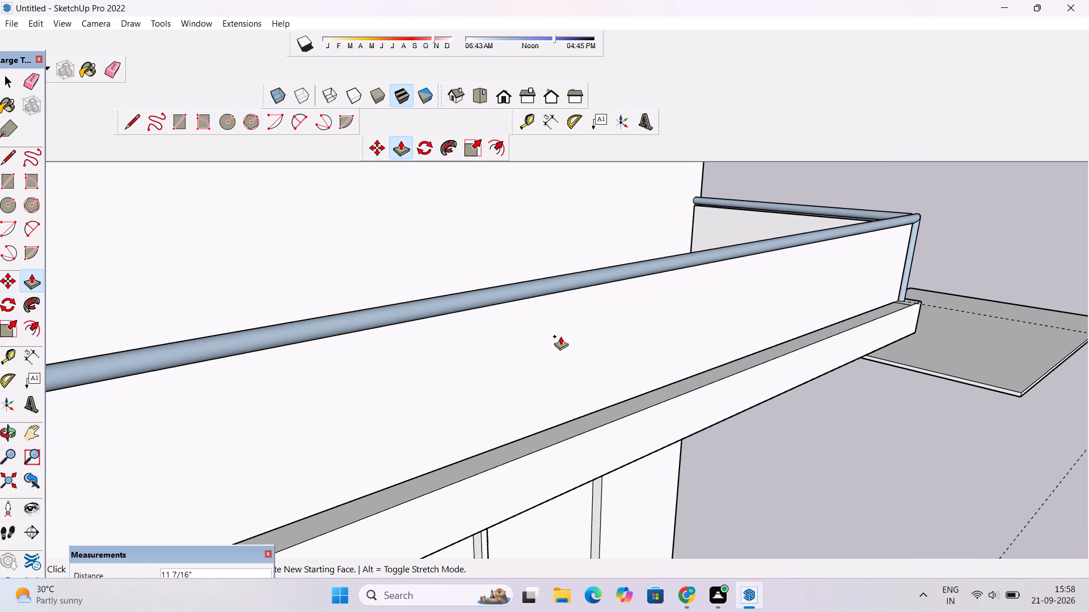
text(2")
key(Return)
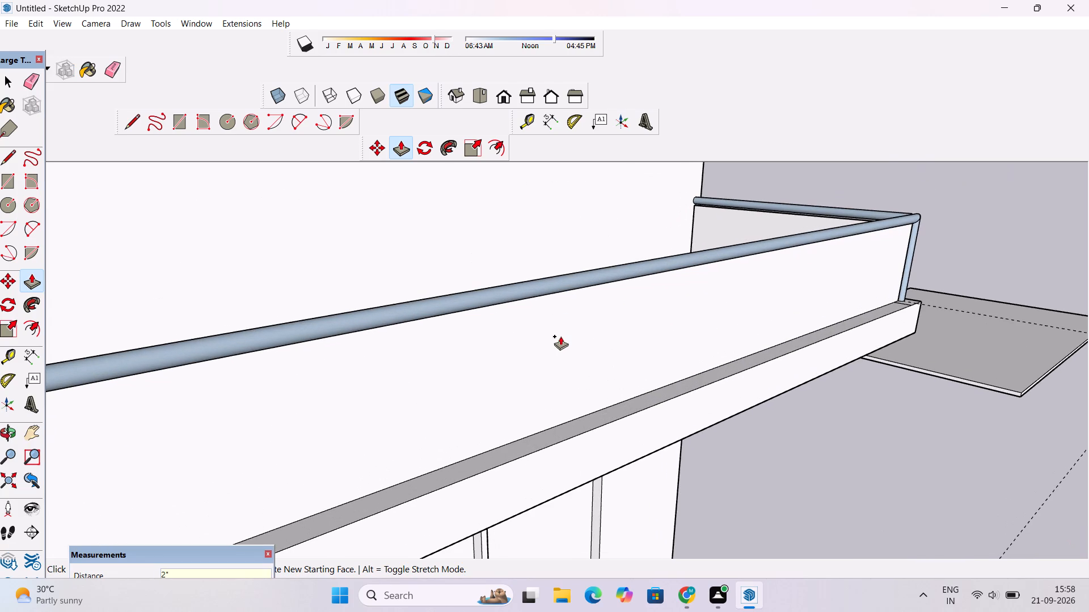
Push/Pull the upper shelf's side railing panel, between the front corner post and the wall, by 2".
key(o)
scroll(533, 352, down, 4)
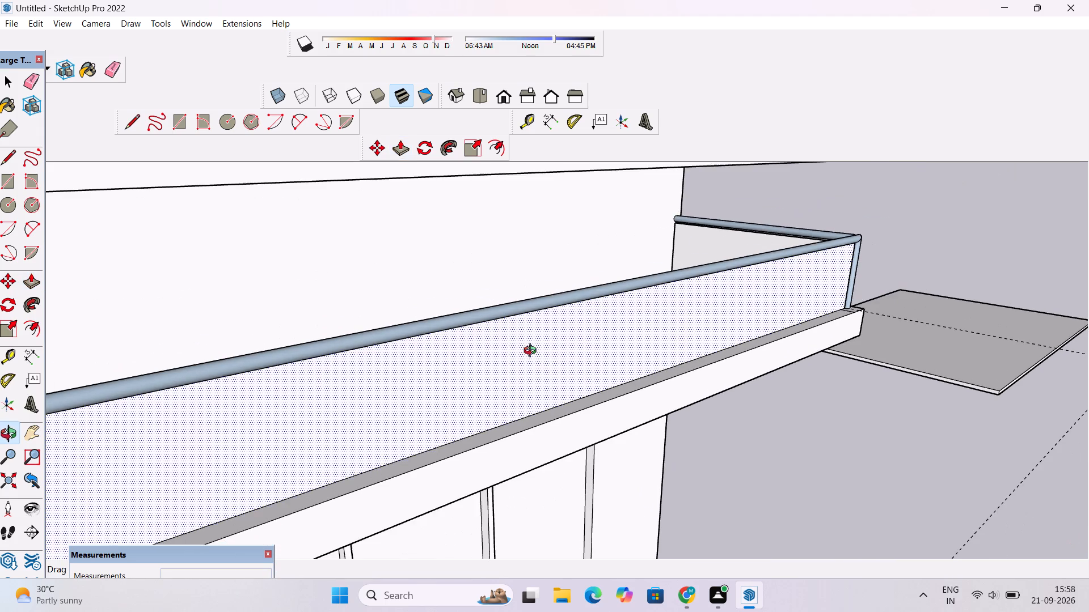
scroll(533, 352, down, 1)
drag(757, 308, 387, 335)
scroll(377, 344, down, 4)
drag(547, 388, 697, 389)
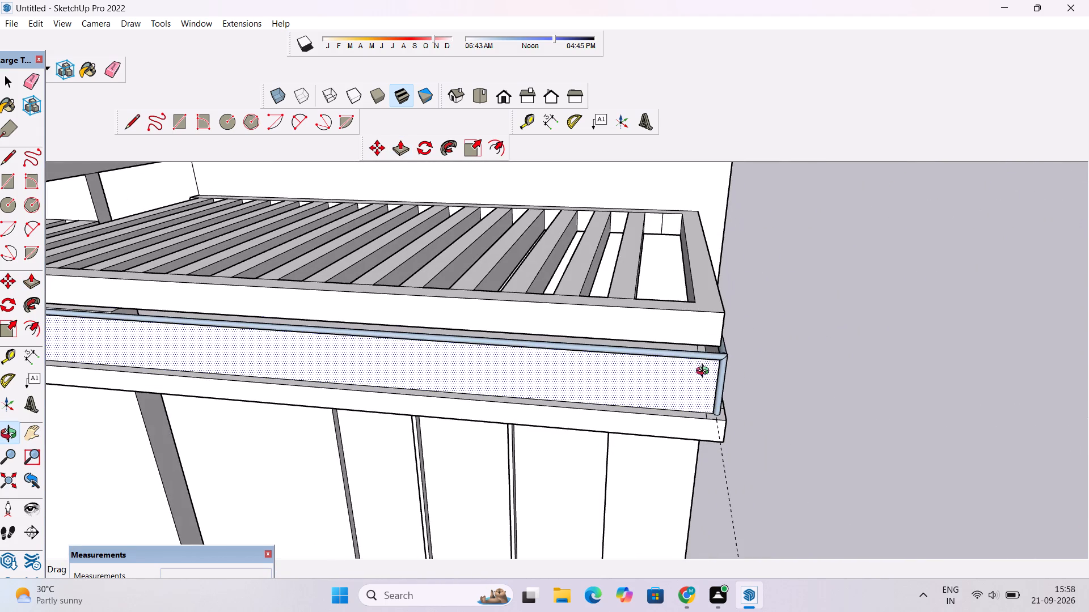
scroll(712, 335, up, 15)
drag(703, 355, 403, 430)
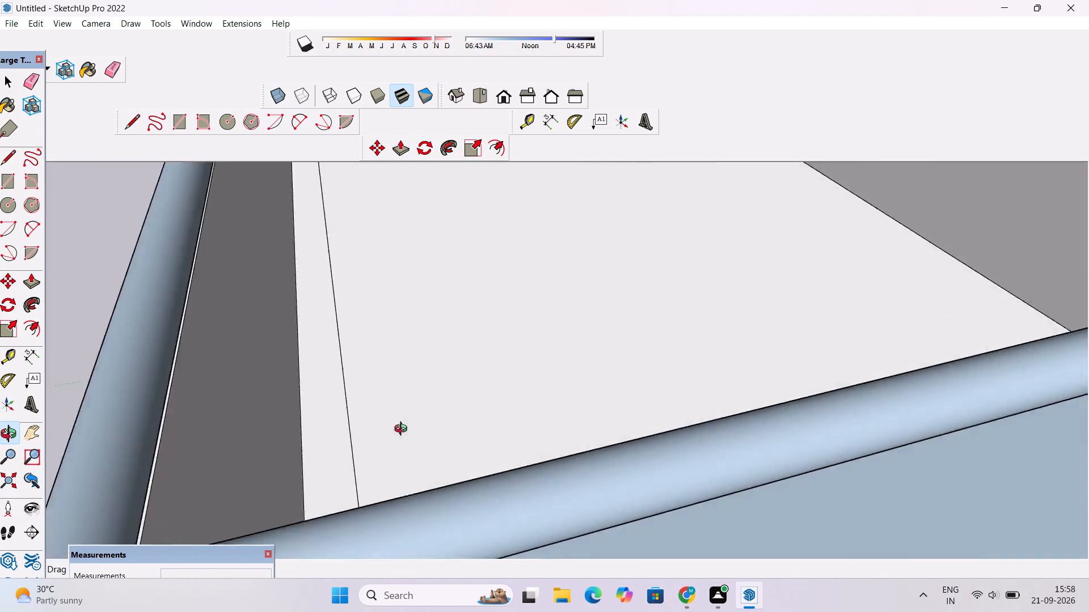
drag(403, 430, 385, 398)
scroll(387, 393, down, 11)
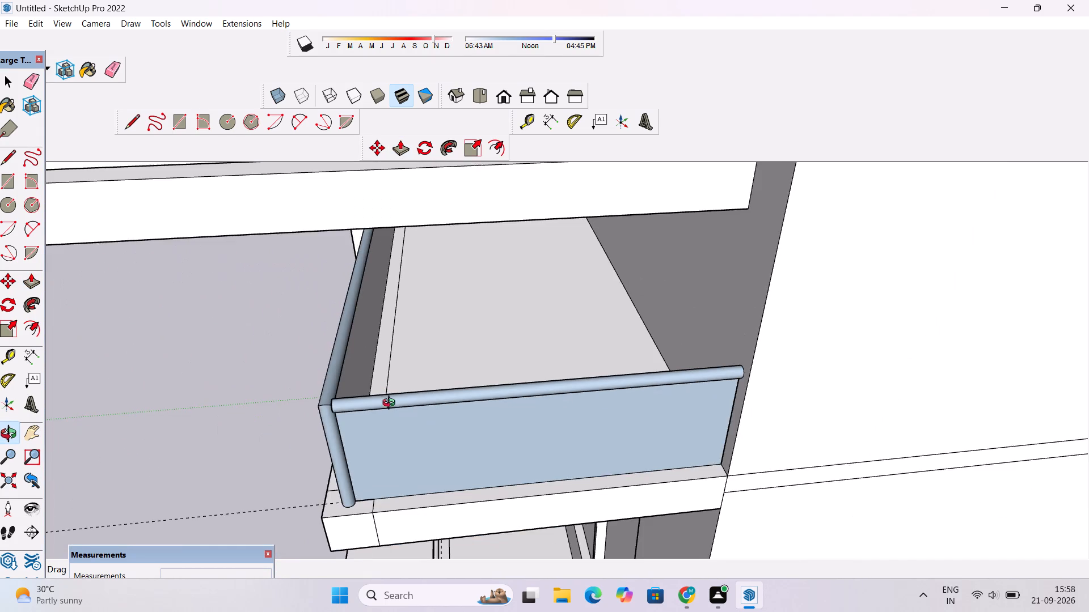
drag(434, 420, 438, 407)
scroll(438, 442, up, 3)
drag(444, 454, 571, 414)
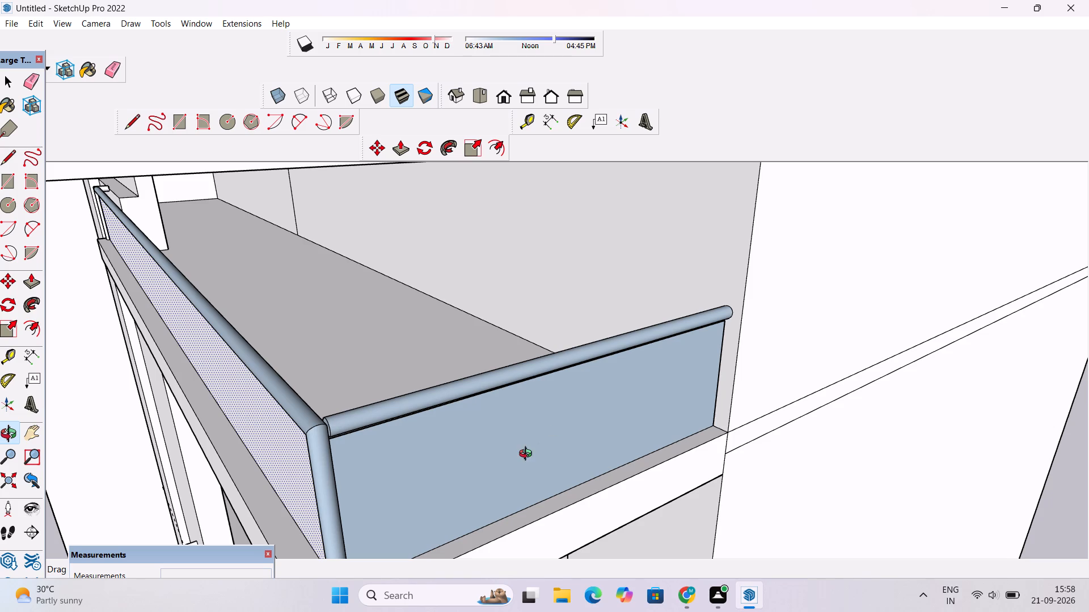
shift+drag(514, 458, 500, 434)
key(space)
click(494, 428)
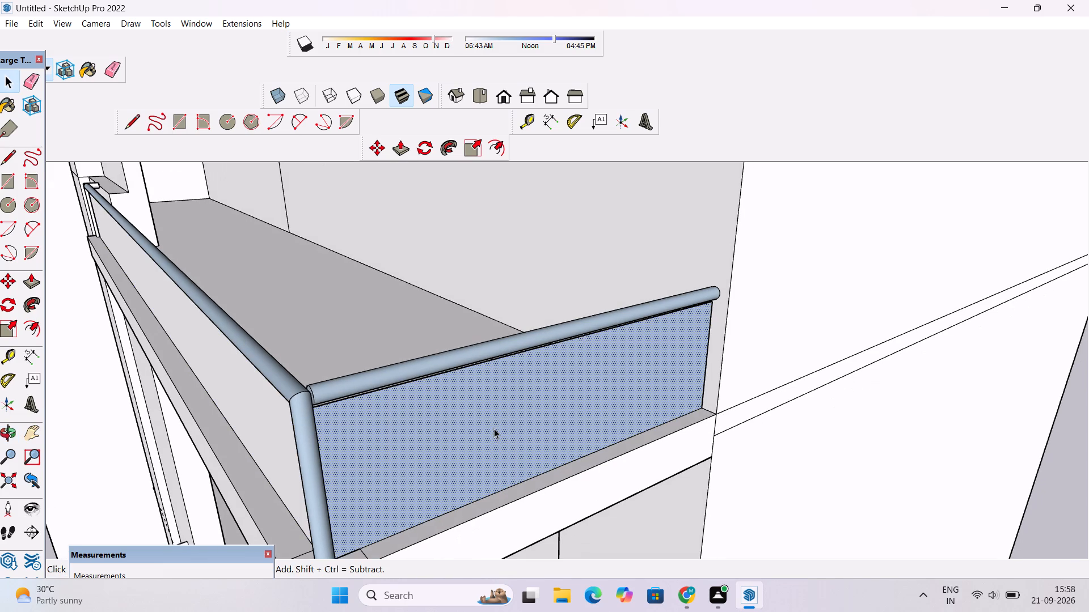
key(p)
click(494, 428)
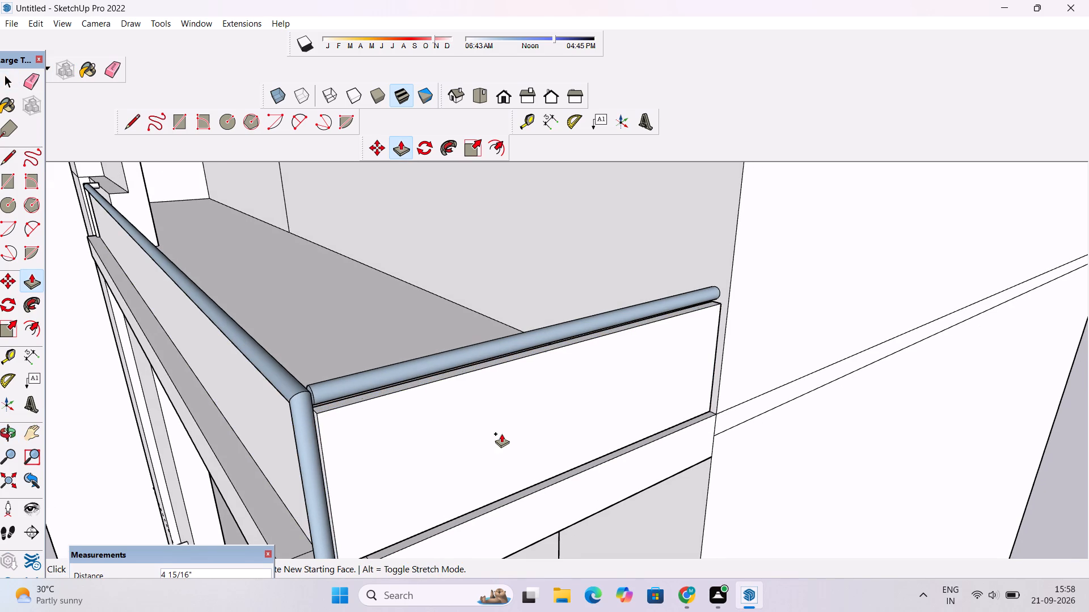
key(2)
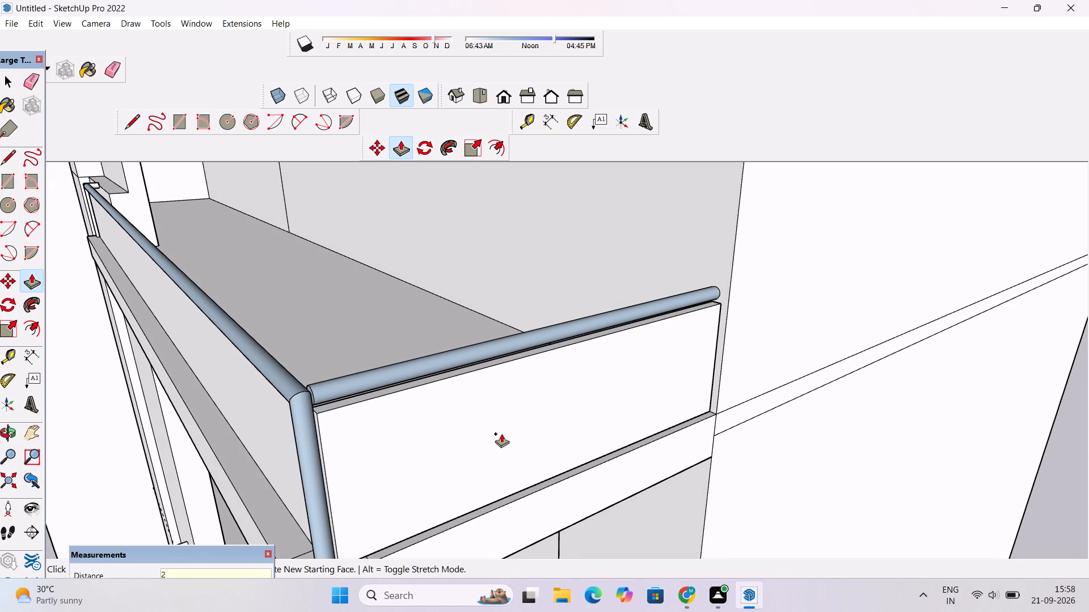
key(shift+quotedbl)
key(Return)
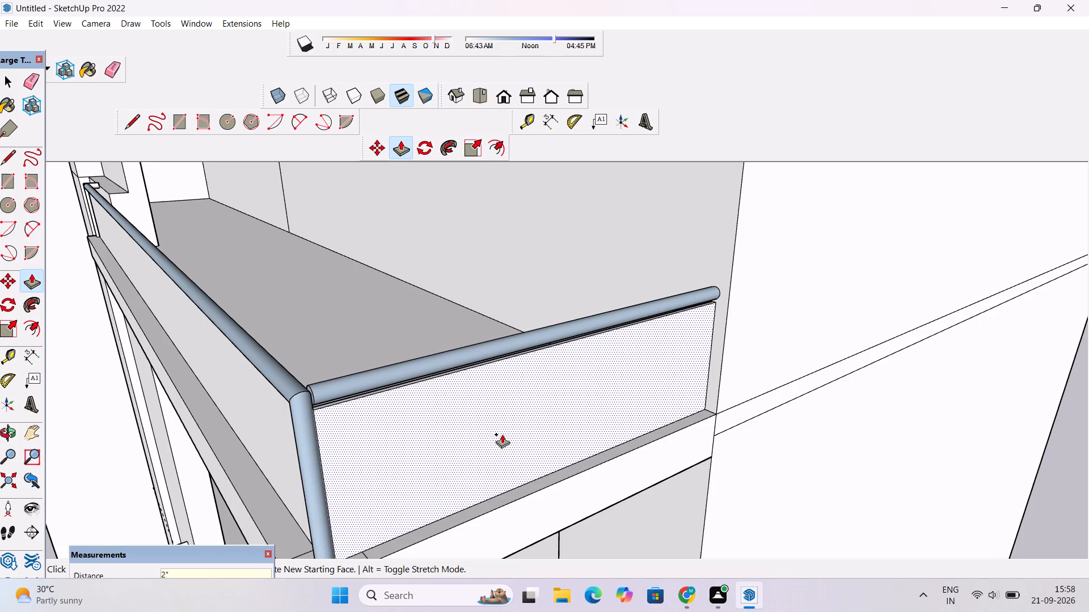
Draw a line about 62' 11" long along the lower shelf's front guide, from the left post's base to the right post's base.
key(o)
scroll(507, 434, down, 4)
drag(494, 431, 568, 432)
scroll(531, 409, up, 9)
drag(463, 456, 301, 409)
scroll(301, 407, down, 13)
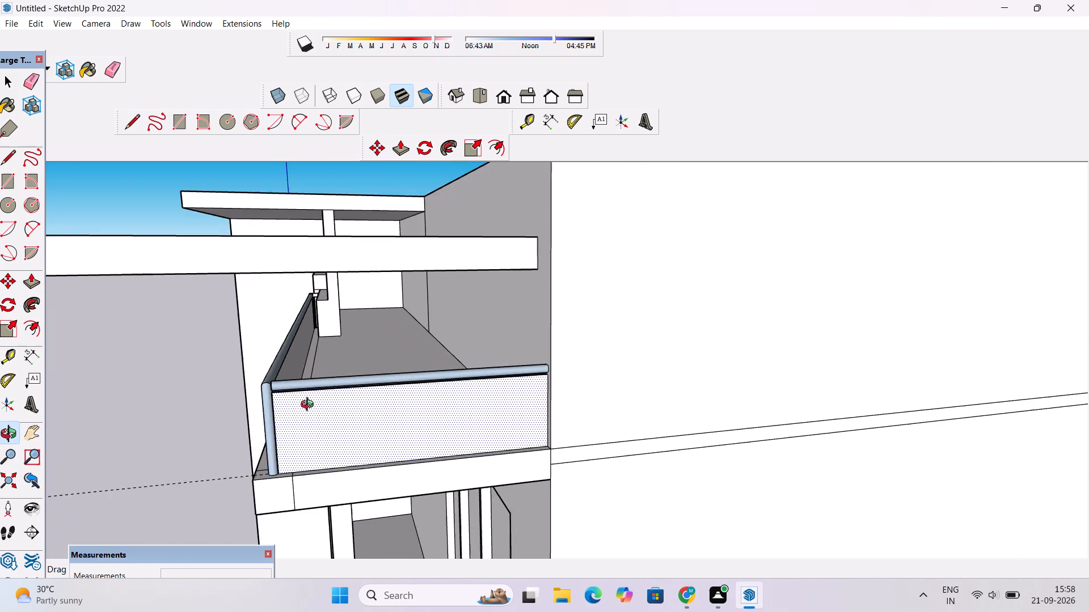
scroll(310, 406, down, 6)
drag(147, 431, 415, 348)
scroll(419, 346, down, 11)
drag(436, 413, 450, 505)
scroll(424, 533, up, 4)
drag(323, 528, 389, 546)
scroll(188, 527, up, 3)
shift+drag(314, 516, 389, 368)
scroll(391, 368, down, 3)
scroll(345, 383, up, 3)
drag(344, 382, 319, 395)
scroll(314, 380, up, 8)
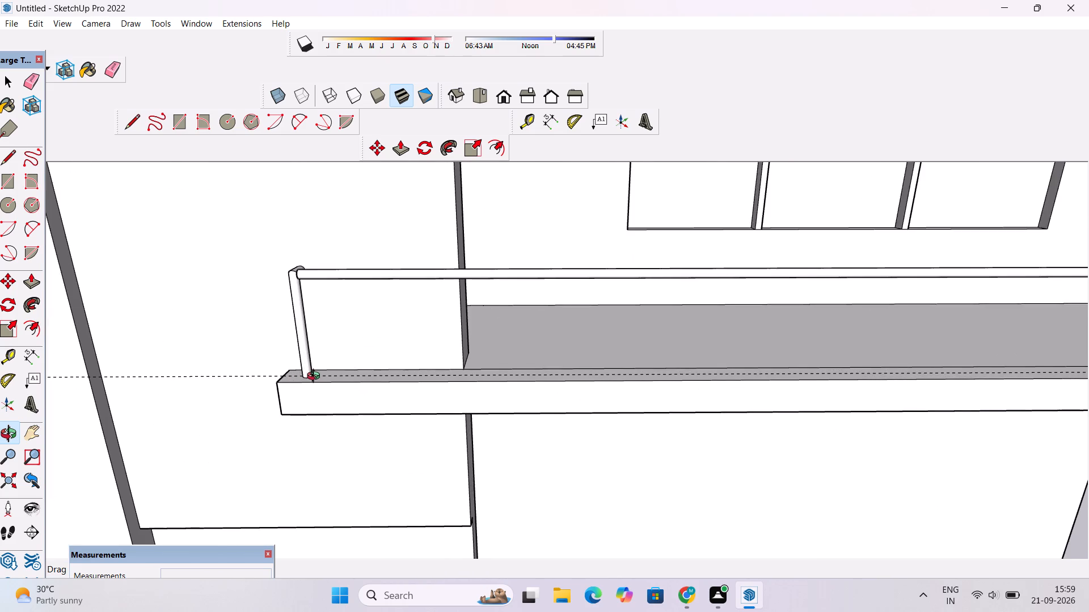
scroll(296, 389, up, 3)
drag(392, 345, 343, 355)
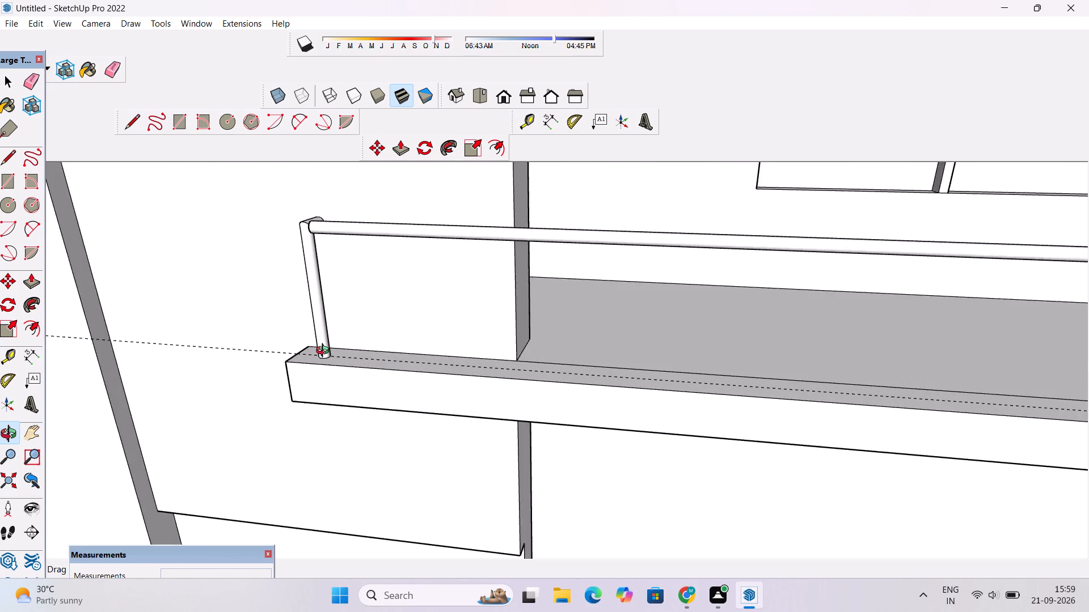
scroll(325, 352, up, 3)
shift+drag(326, 349, 280, 410)
drag(279, 413, 274, 379)
scroll(284, 392, up, 3)
drag(289, 415, 275, 458)
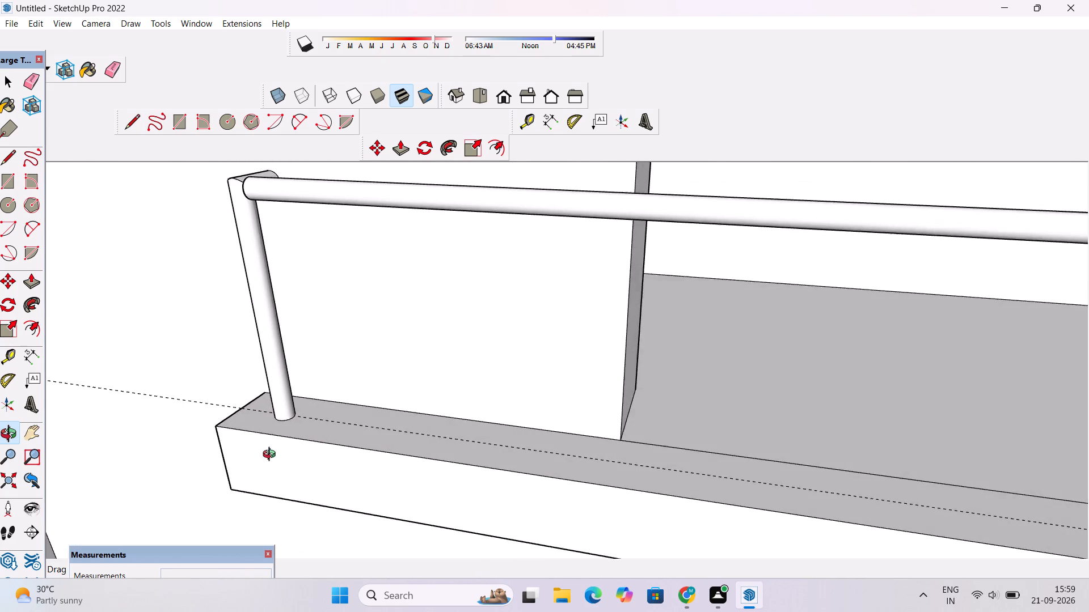
scroll(290, 429, up, 3)
shift+drag(320, 405, 286, 440)
scroll(286, 440, down, 1)
key(l)
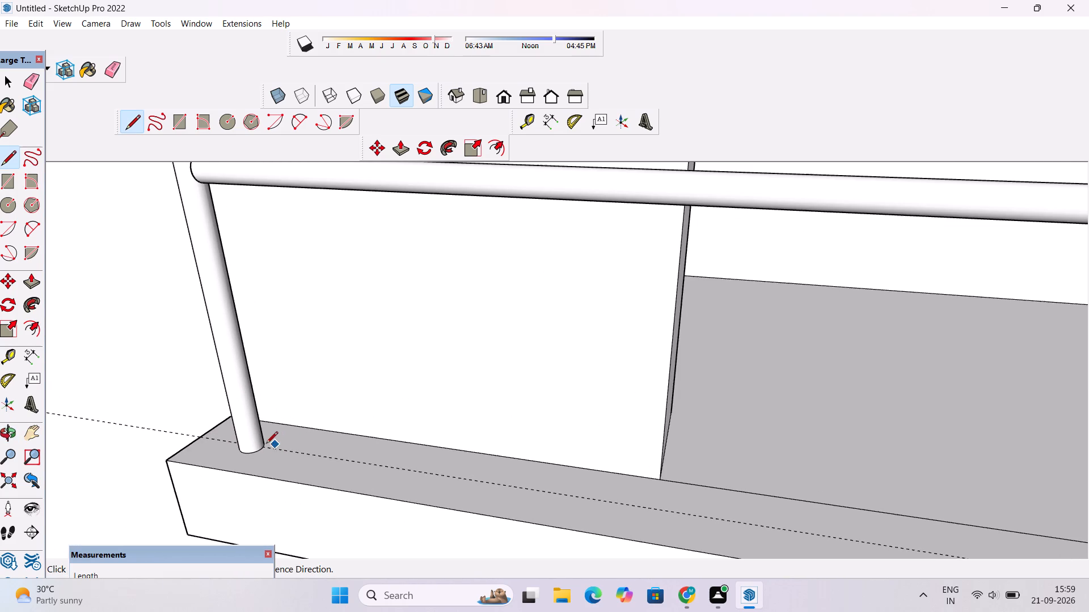
scroll(266, 444, up, 14)
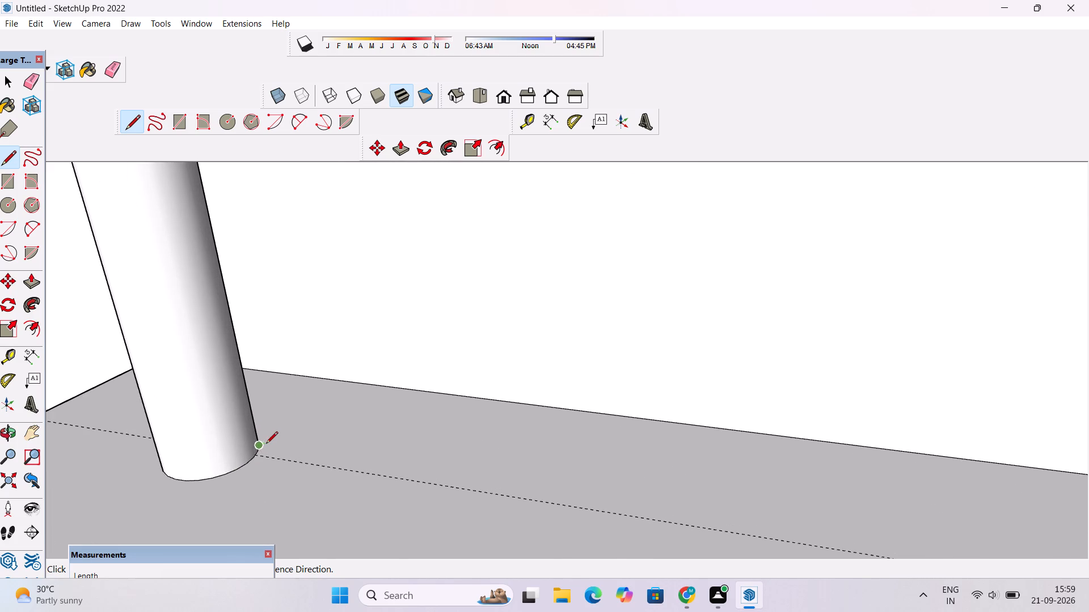
scroll(261, 455, up, 18)
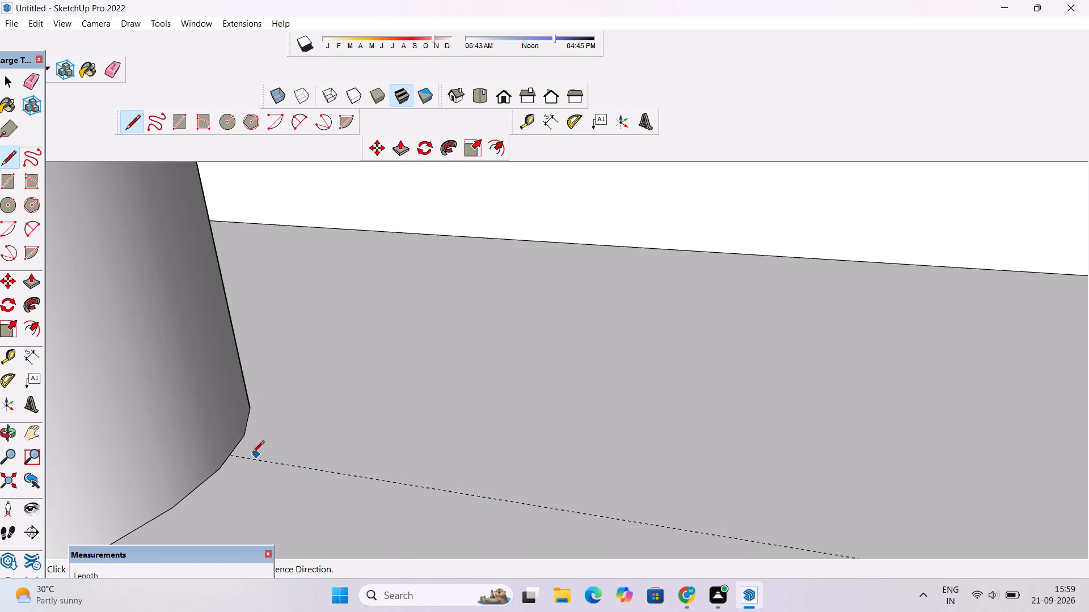
drag(230, 456, 265, 457)
scroll(262, 448, down, 12)
scroll(254, 432, up, 1)
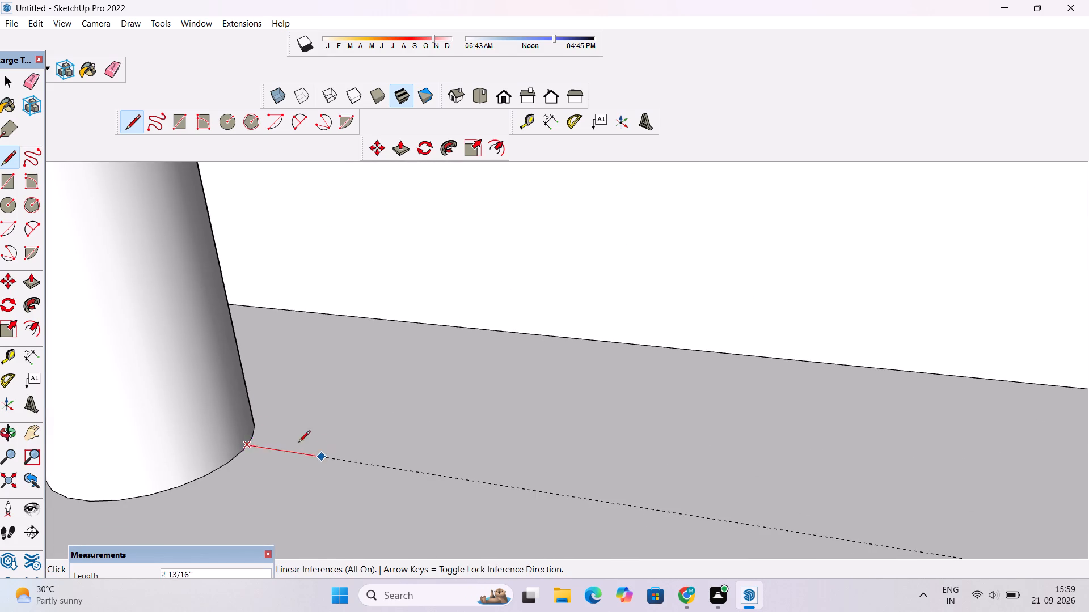
scroll(254, 433, down, 20)
scroll(254, 433, down, 20)
scroll(254, 433, down, 4)
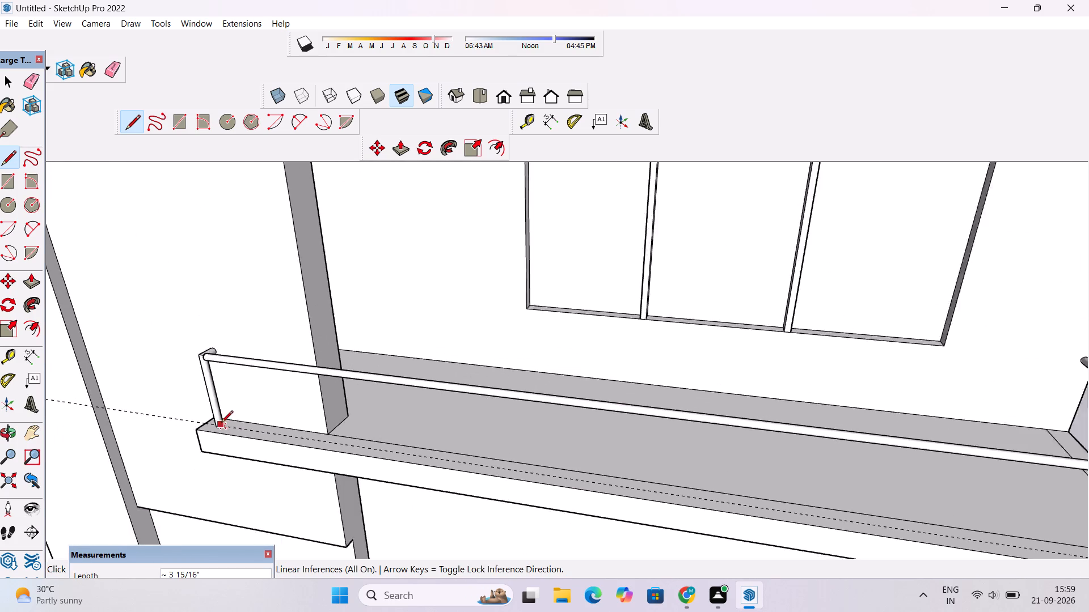
scroll(221, 423, down, 3)
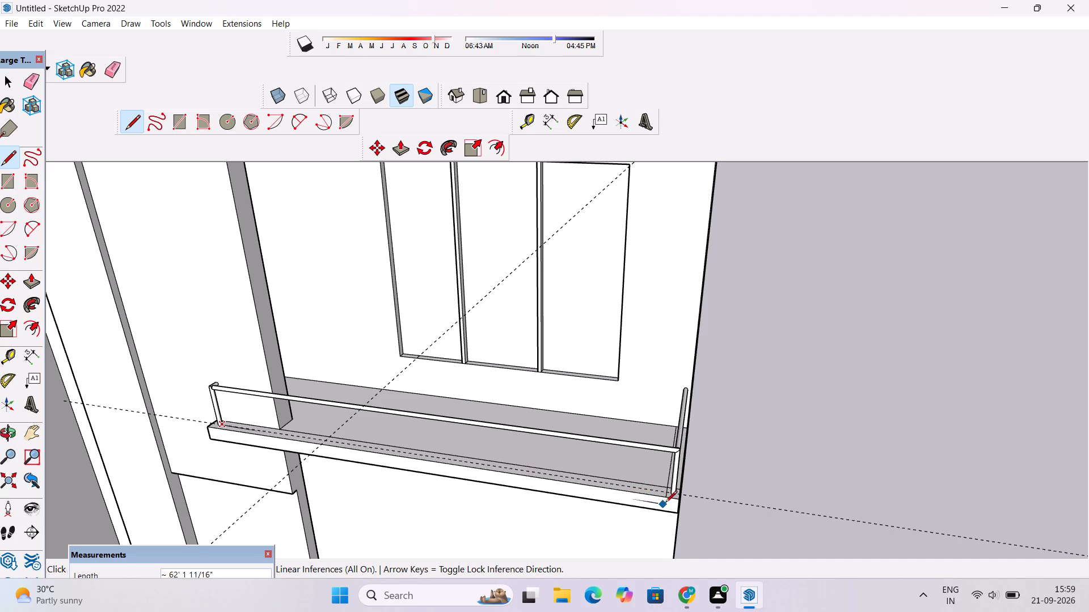
scroll(670, 487, up, 17)
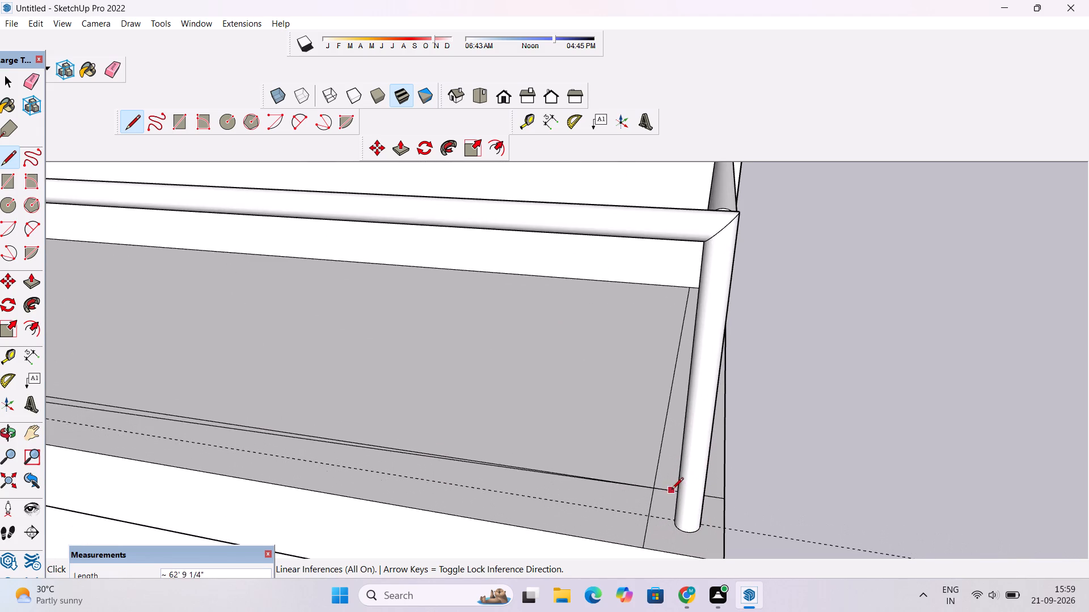
scroll(662, 522, up, 13)
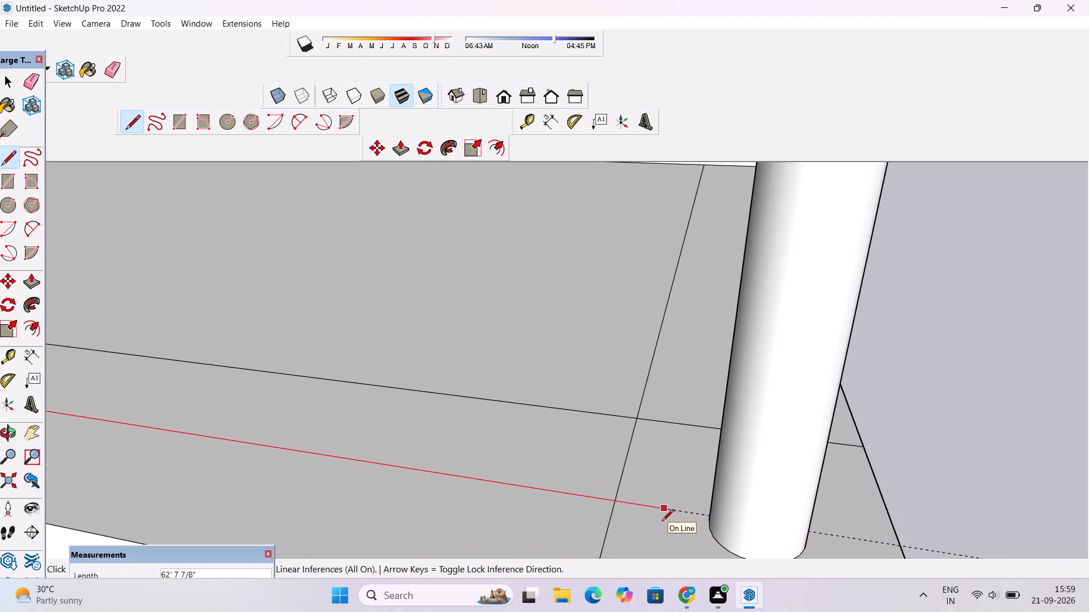
scroll(662, 522, up, 9)
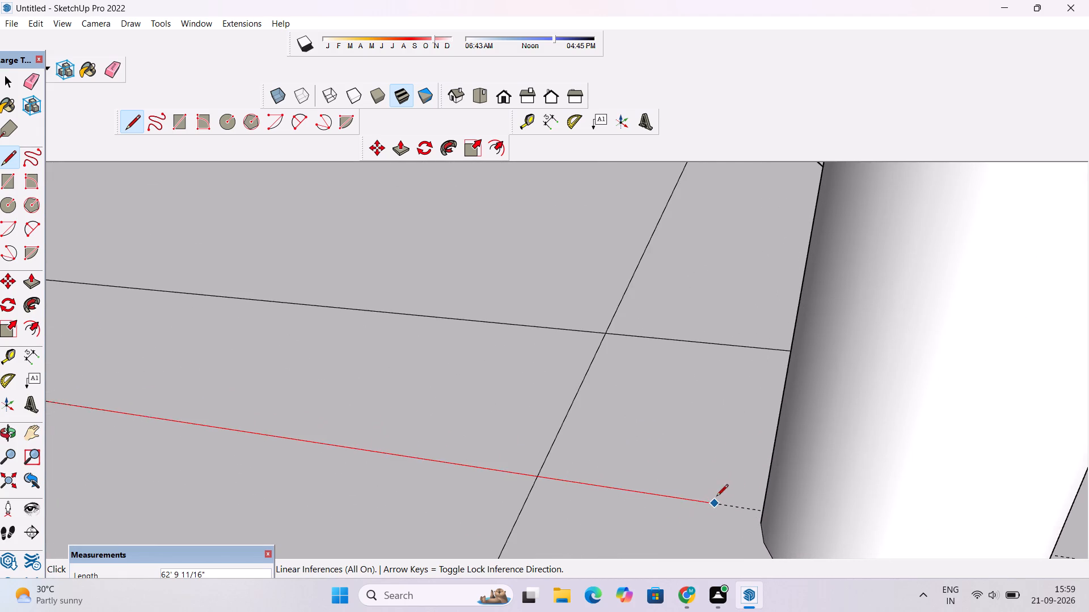
scroll(732, 497, up, 14)
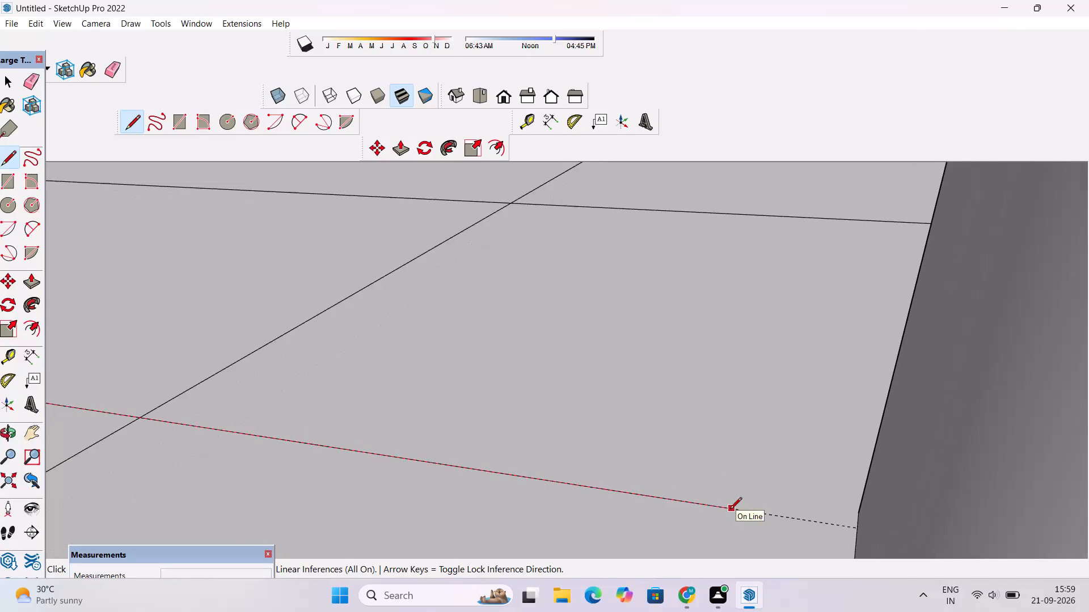
click(871, 532)
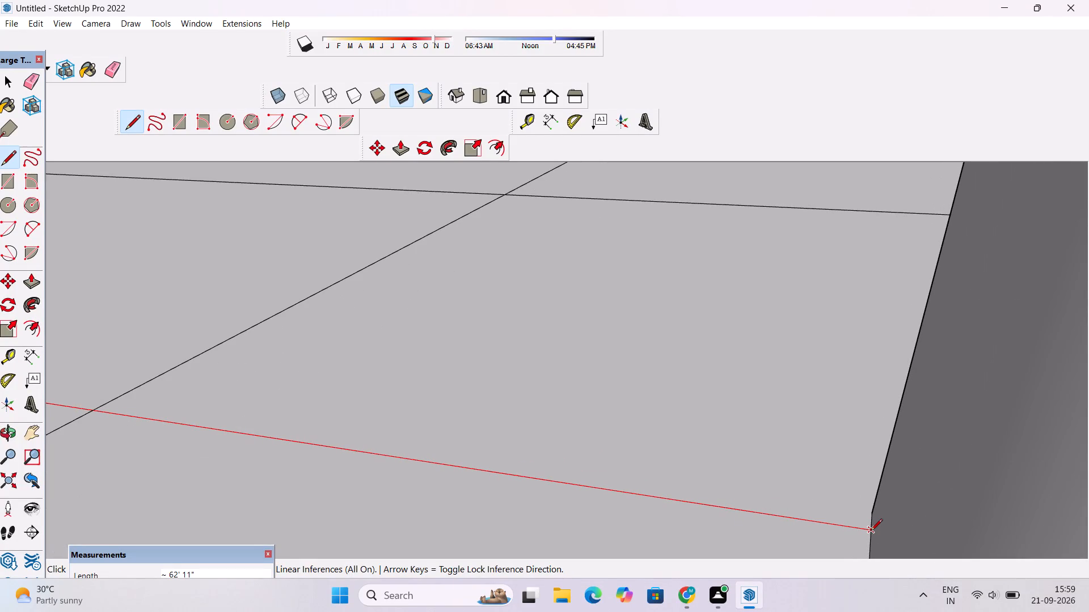
click(871, 531)
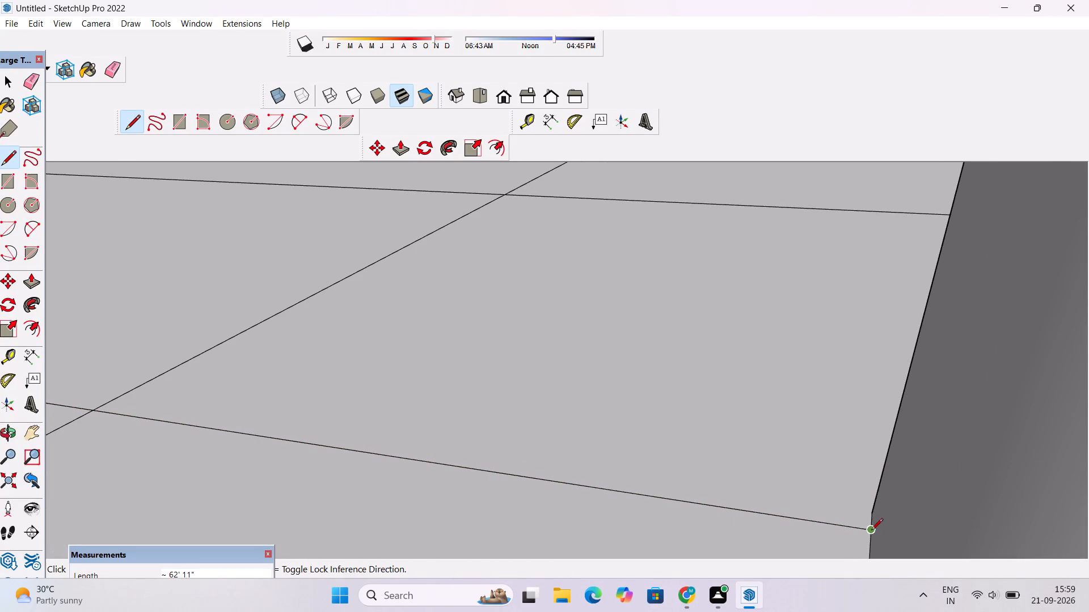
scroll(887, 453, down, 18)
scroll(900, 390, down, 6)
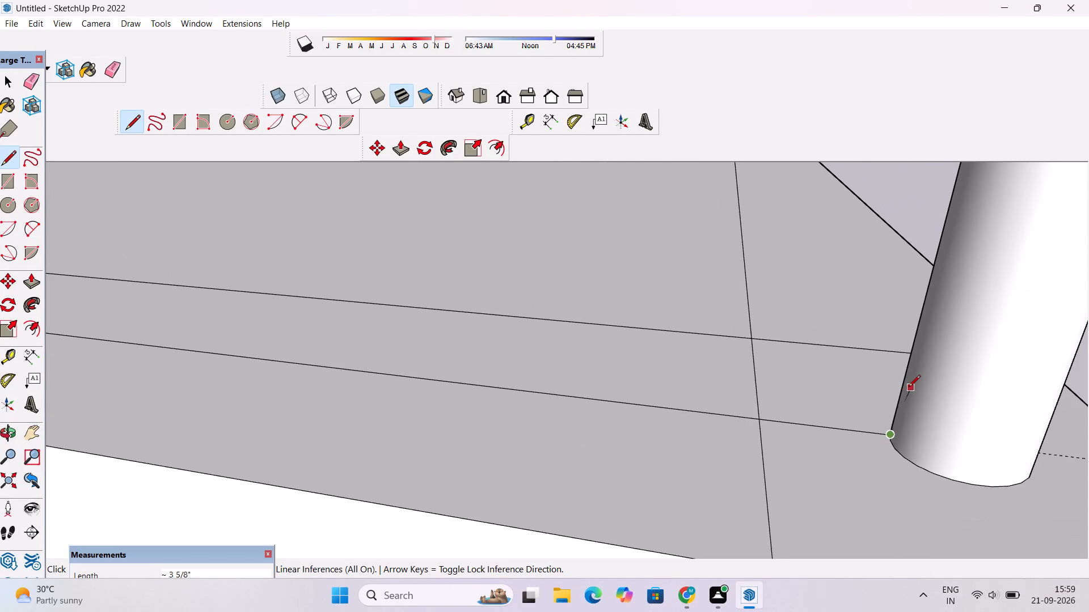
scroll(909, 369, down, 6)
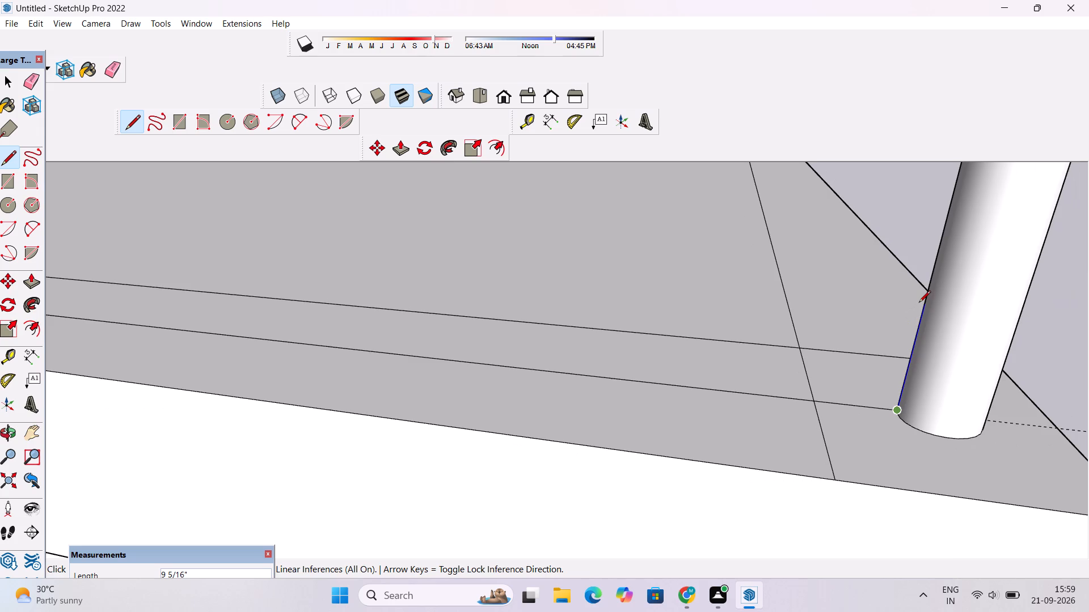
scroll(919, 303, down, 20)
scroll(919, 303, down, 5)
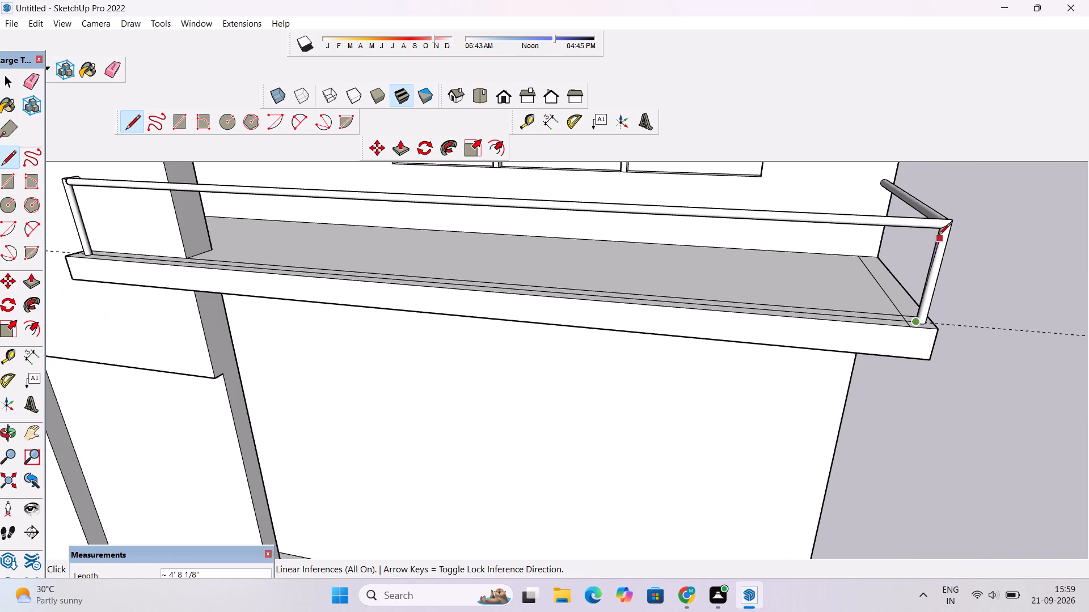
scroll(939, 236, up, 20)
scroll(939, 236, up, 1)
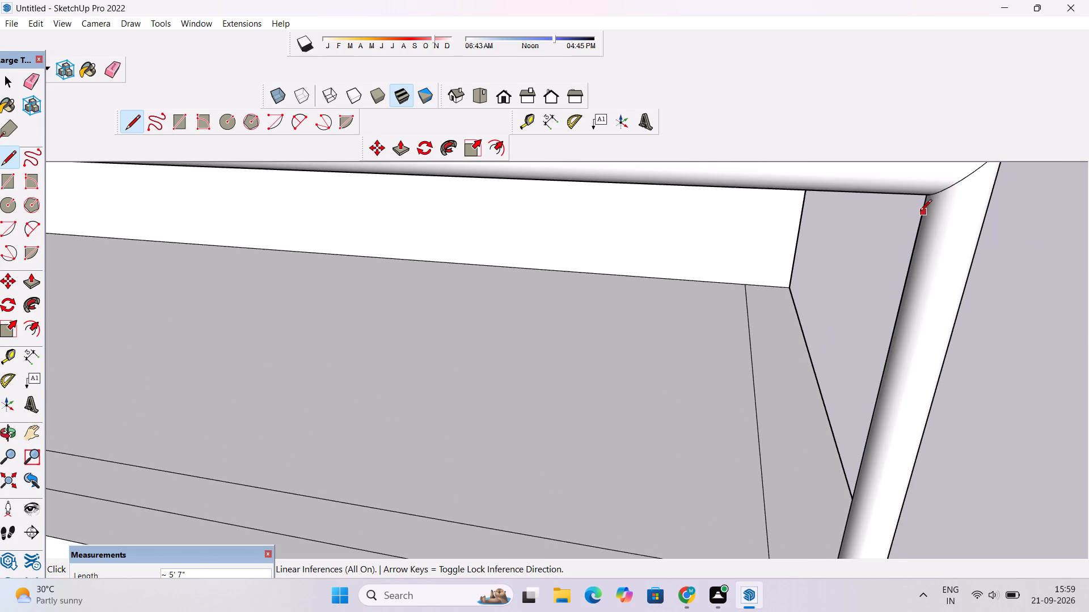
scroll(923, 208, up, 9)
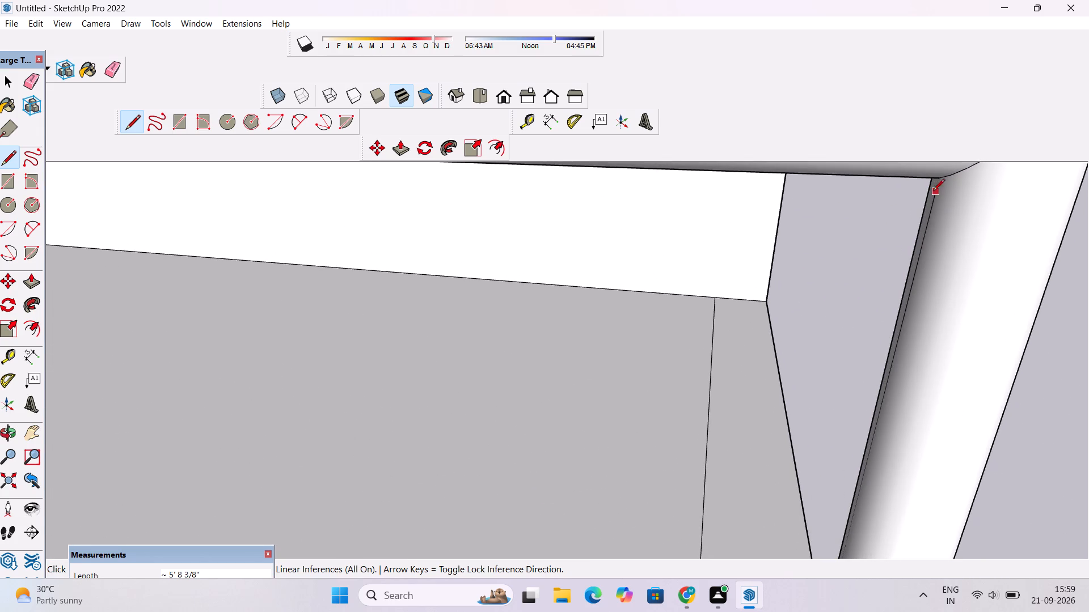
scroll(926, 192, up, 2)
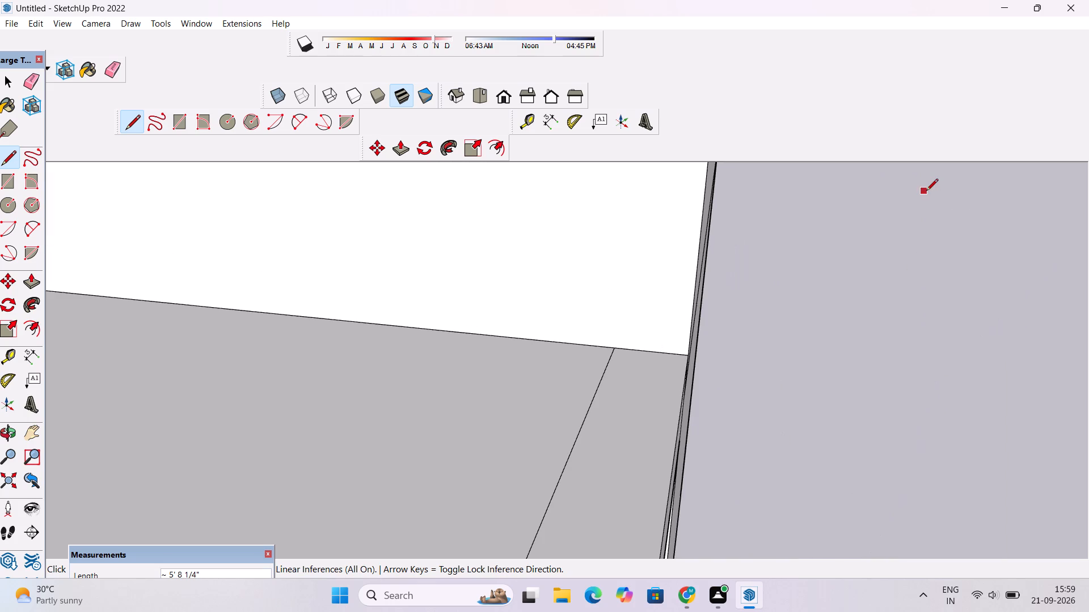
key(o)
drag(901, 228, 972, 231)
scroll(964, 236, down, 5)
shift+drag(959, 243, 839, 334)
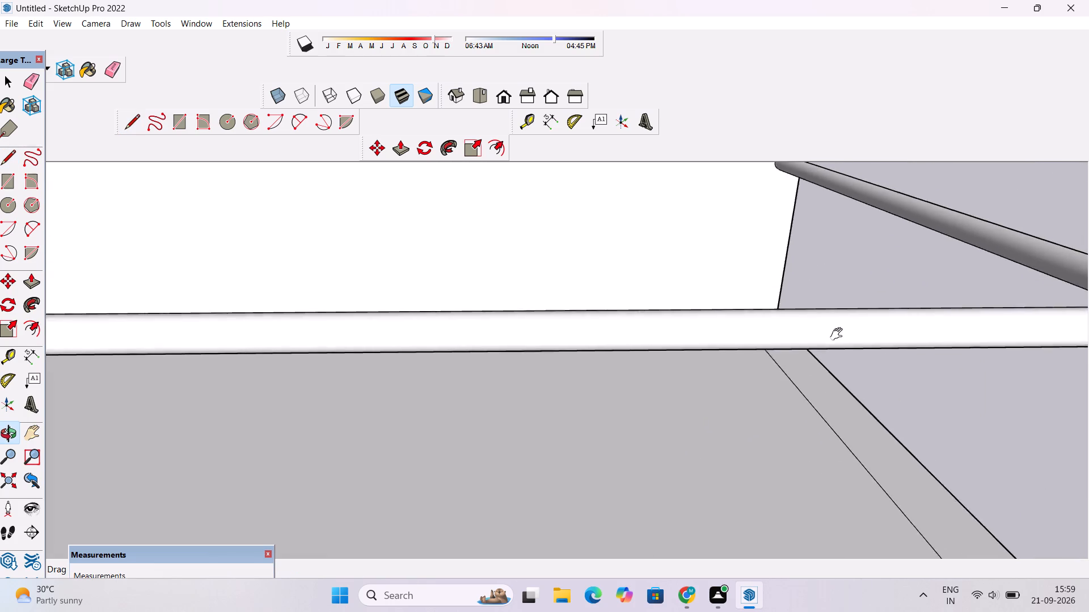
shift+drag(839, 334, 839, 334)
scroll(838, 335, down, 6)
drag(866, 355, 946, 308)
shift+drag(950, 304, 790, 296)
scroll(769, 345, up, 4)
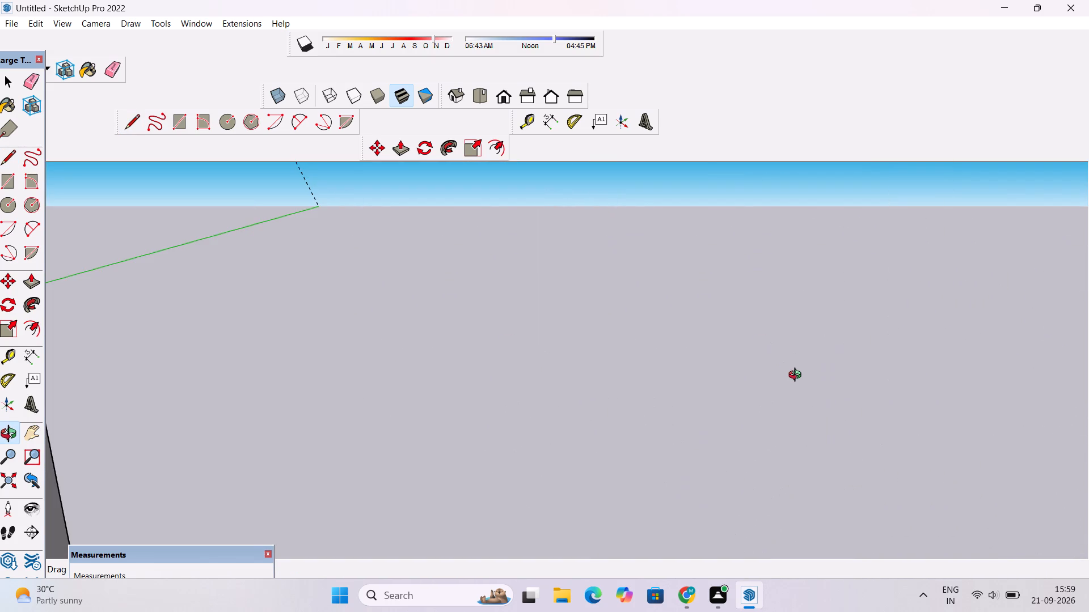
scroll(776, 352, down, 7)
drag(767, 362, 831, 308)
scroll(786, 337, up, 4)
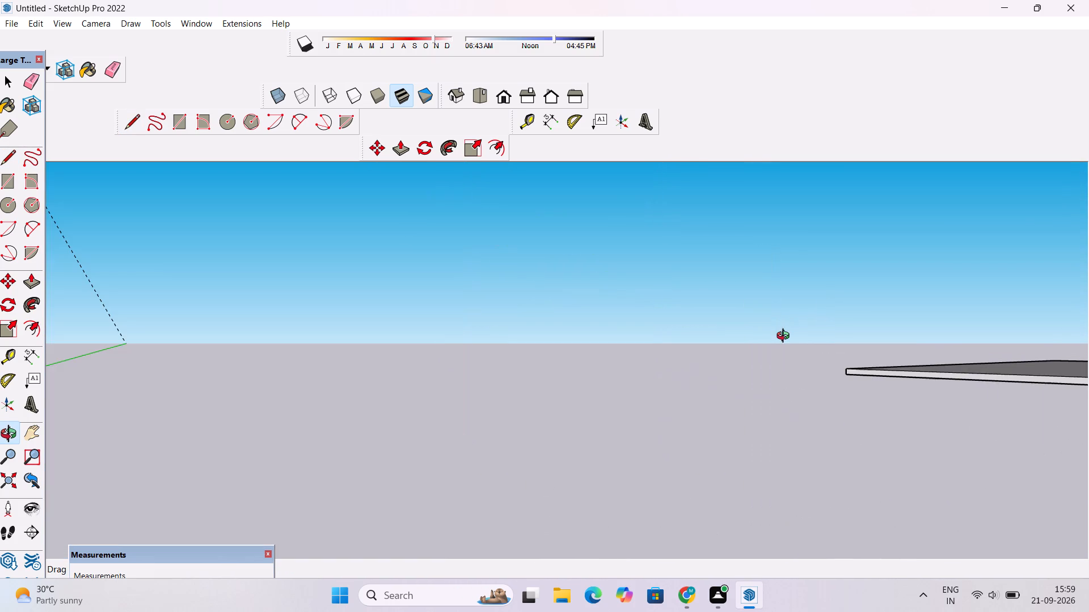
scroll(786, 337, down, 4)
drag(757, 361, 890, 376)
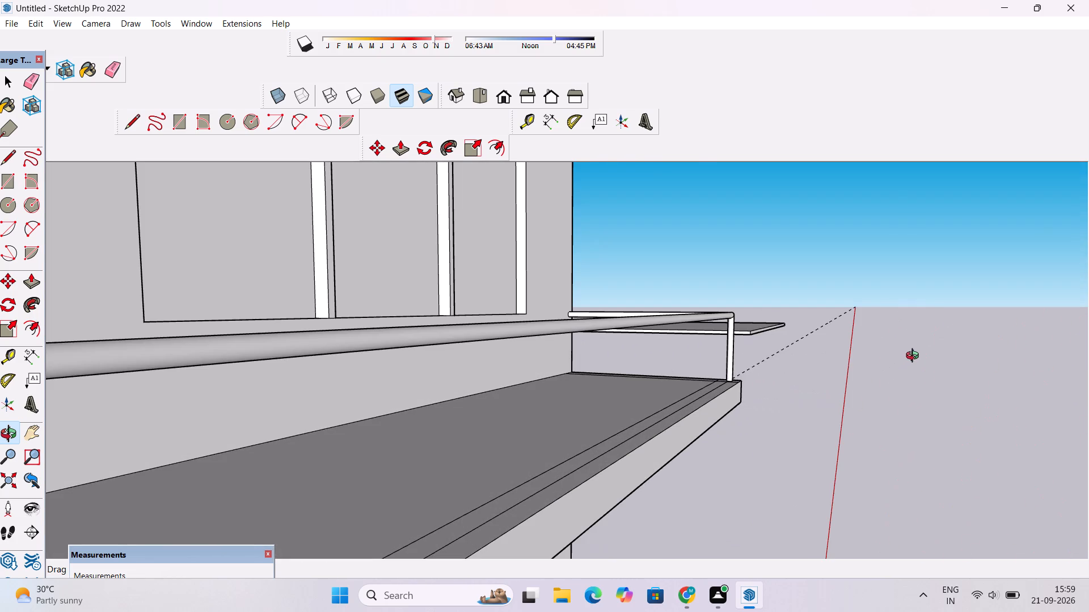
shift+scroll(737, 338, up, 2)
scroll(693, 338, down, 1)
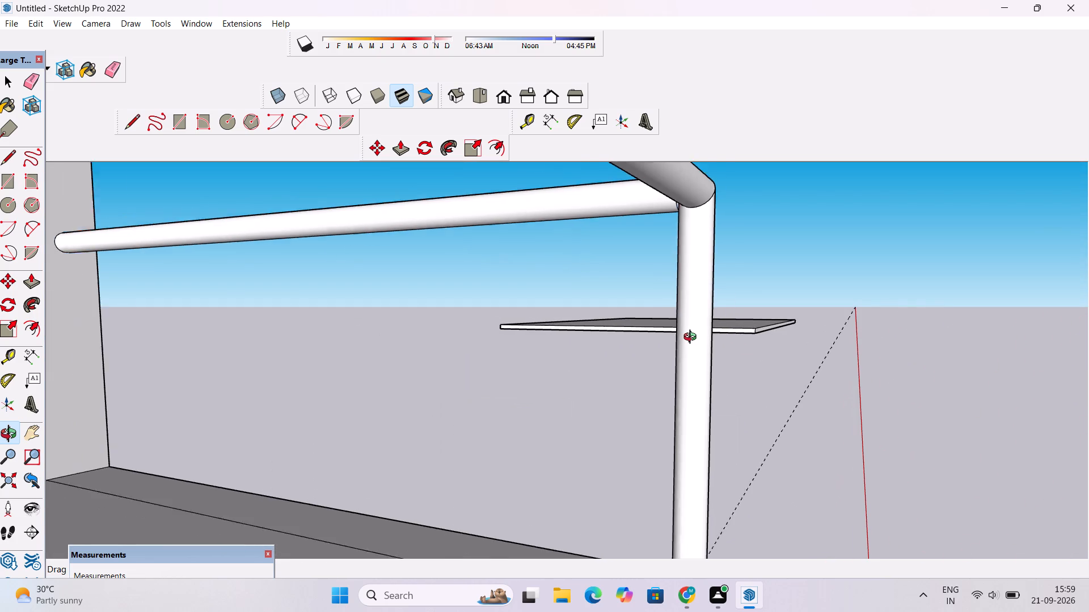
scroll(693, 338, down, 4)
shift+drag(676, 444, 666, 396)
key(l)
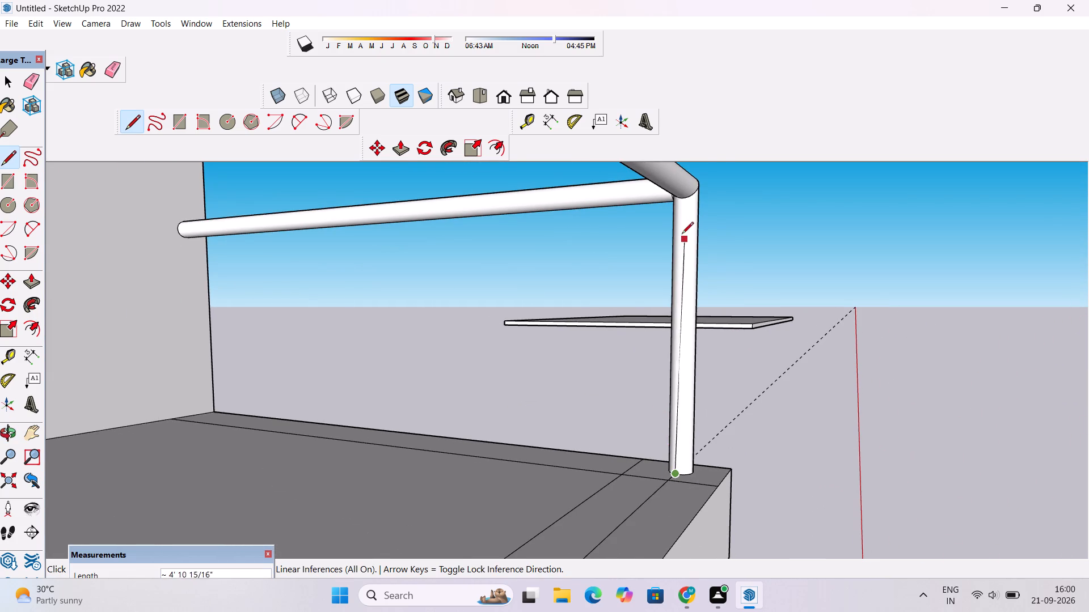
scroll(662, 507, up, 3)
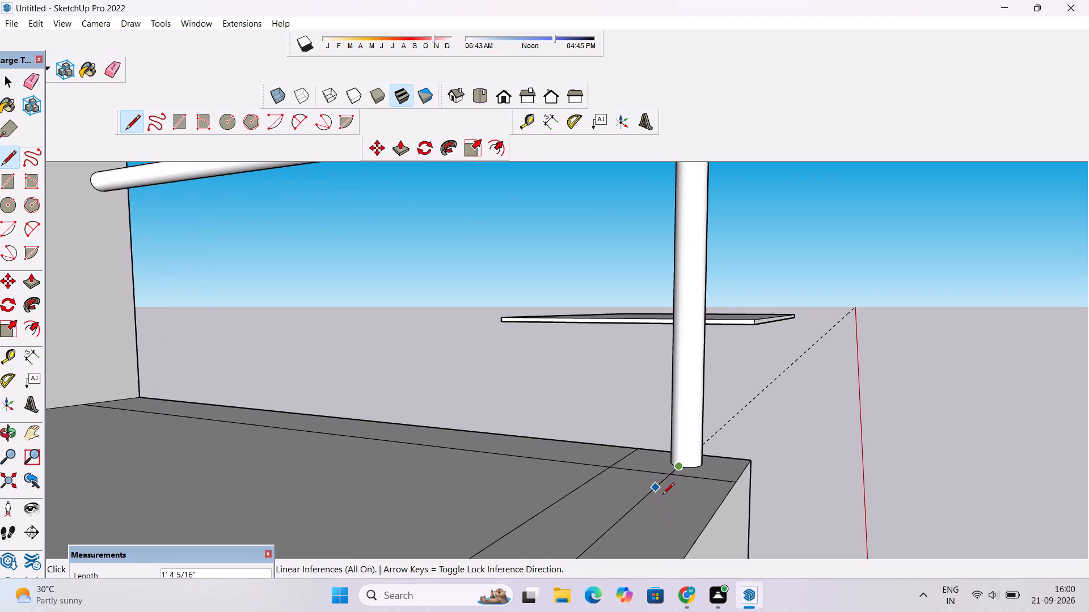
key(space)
Draw an 8' vertical line up the lower shelf's right front post, starting where the front guide line meets its base.
text(l)
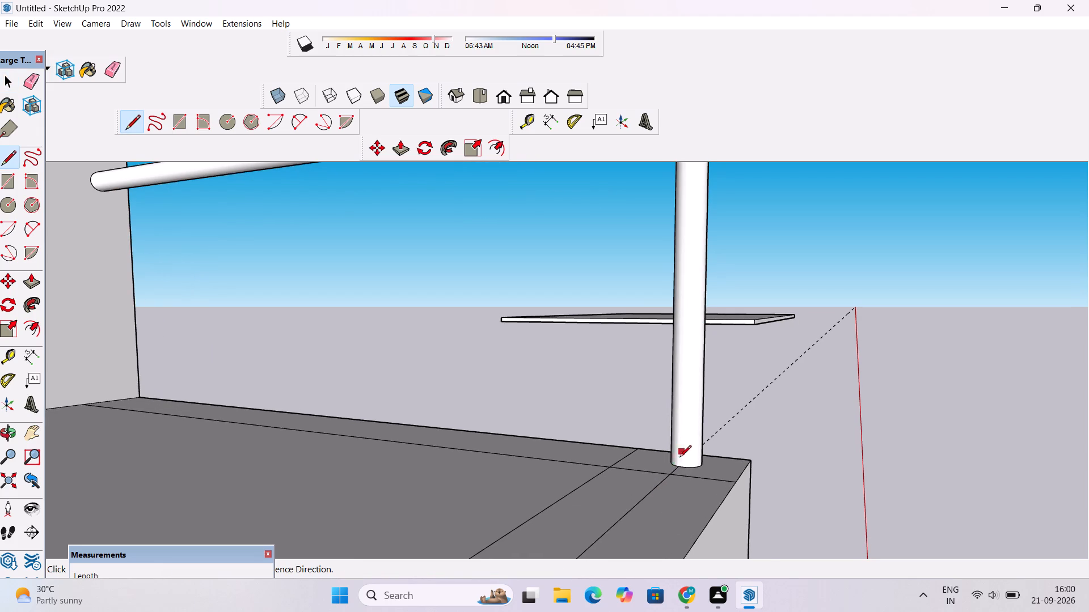
scroll(684, 464, up, 3)
scroll(684, 464, up, 18)
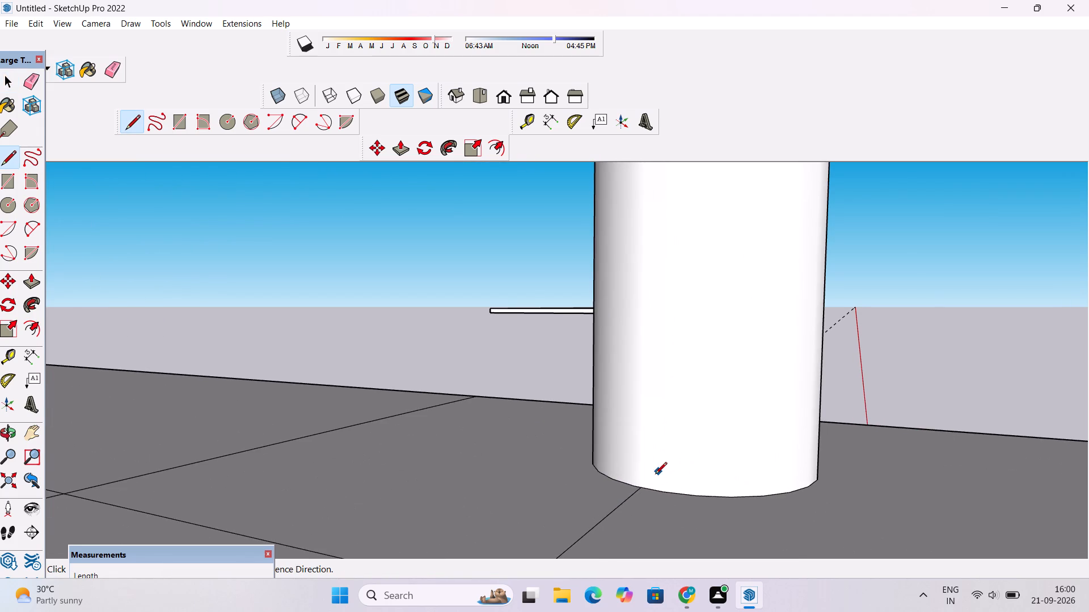
scroll(635, 491, up, 8)
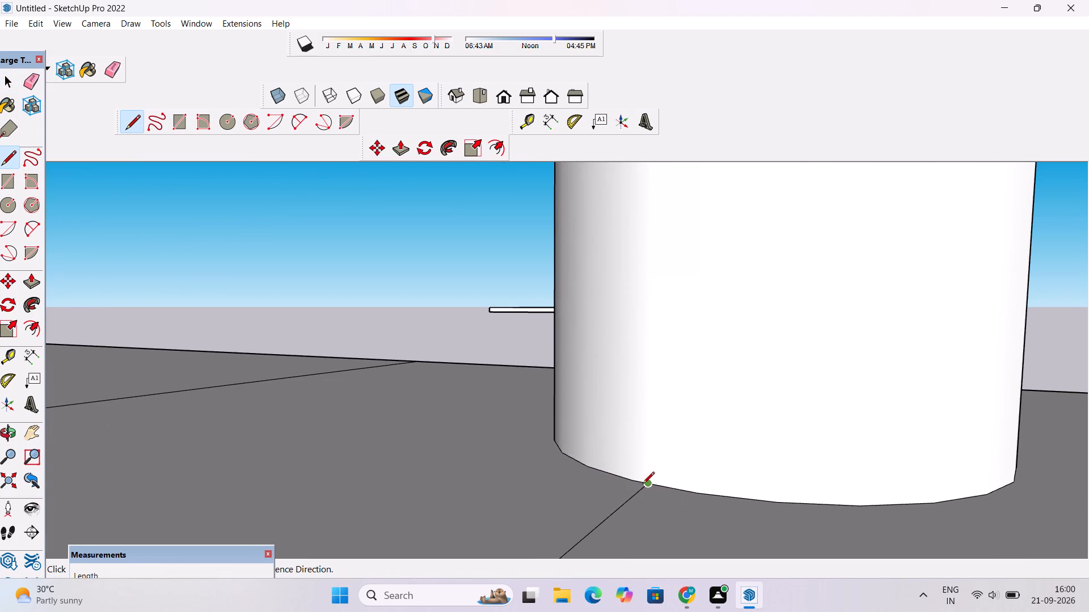
scroll(645, 482, up, 9)
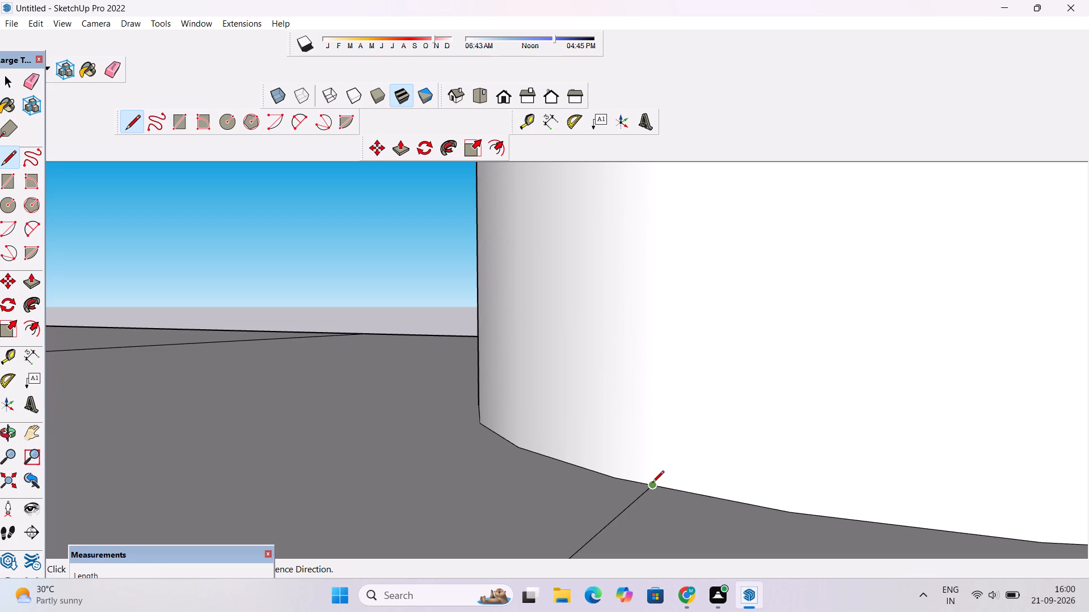
click(652, 483)
scroll(656, 414, down, 20)
scroll(656, 414, down, 11)
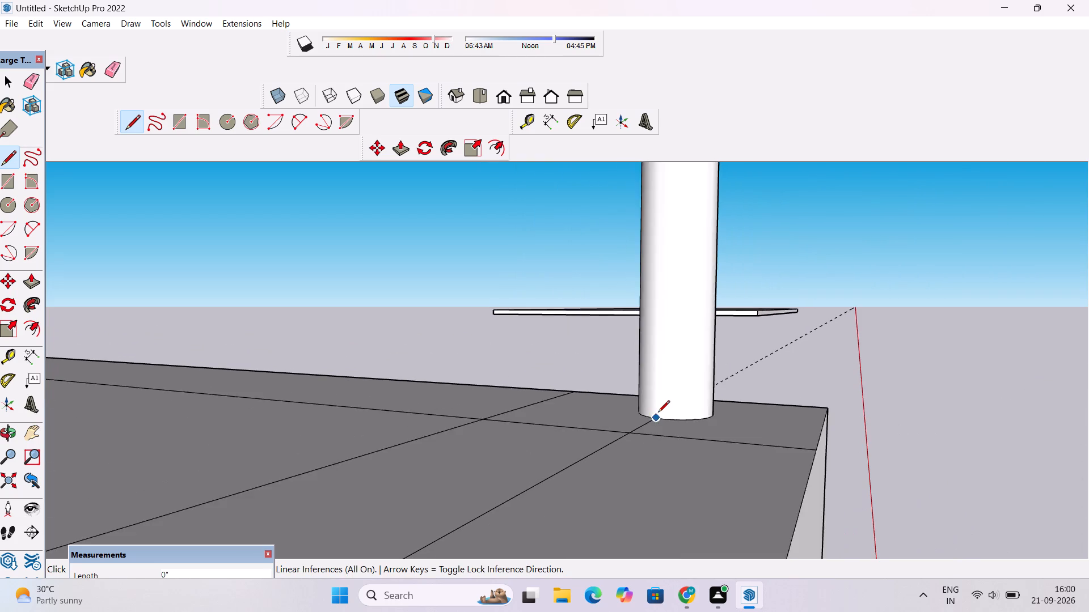
scroll(658, 413, down, 3)
scroll(666, 346, down, 5)
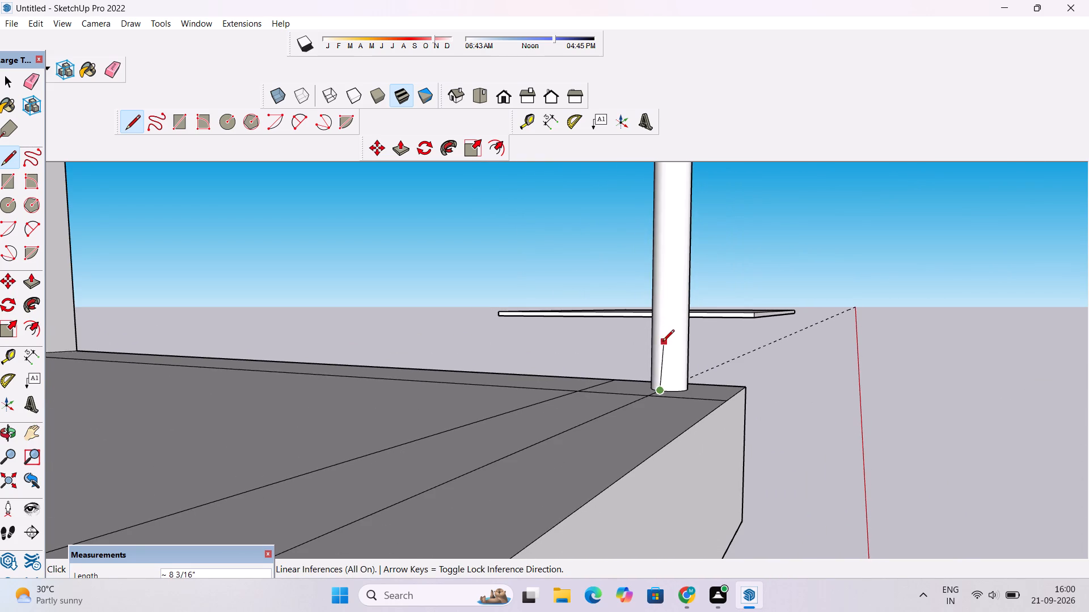
scroll(662, 342, up, 14)
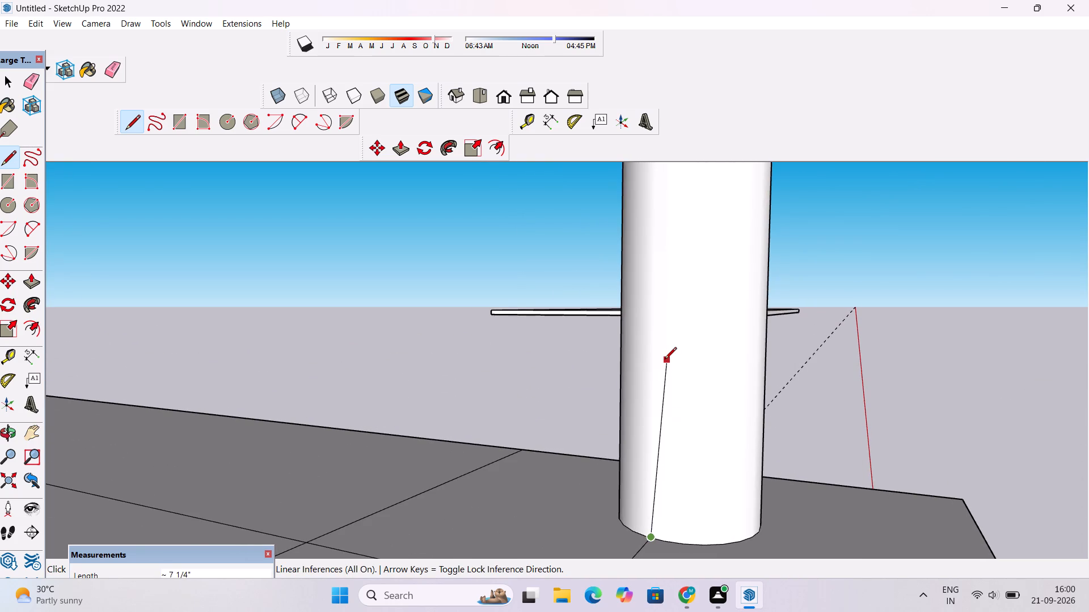
scroll(660, 353, up, 2)
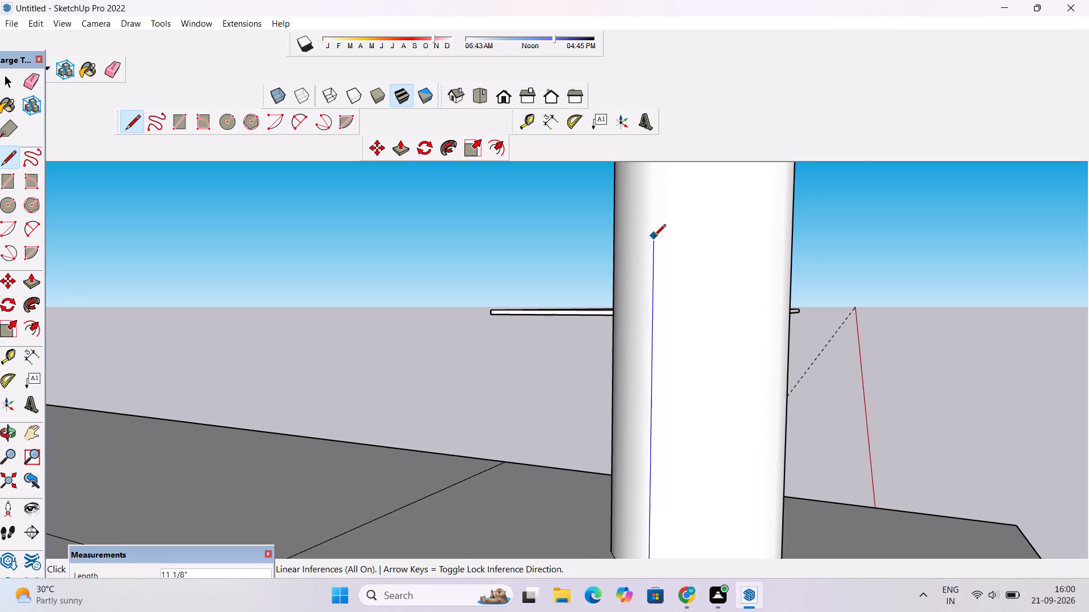
scroll(654, 237, down, 20)
scroll(654, 237, down, 4)
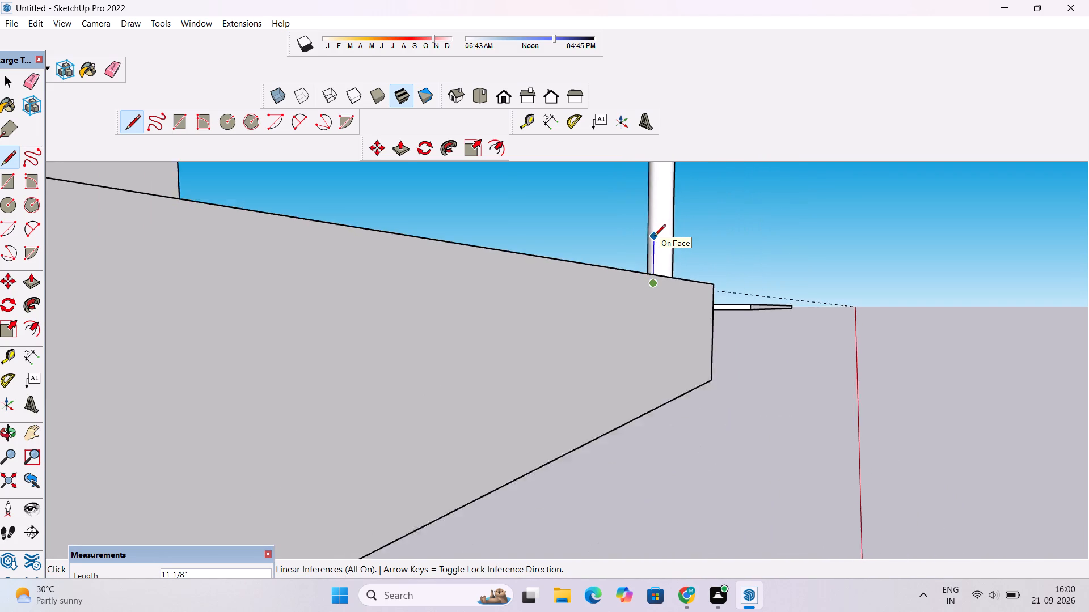
scroll(654, 237, down, 18)
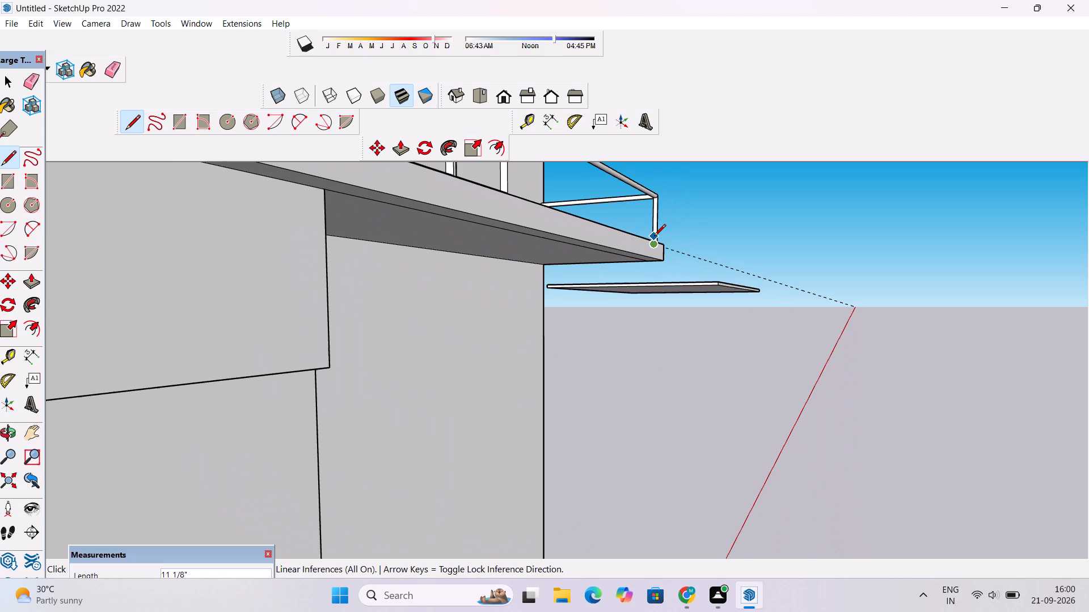
scroll(656, 206, up, 16)
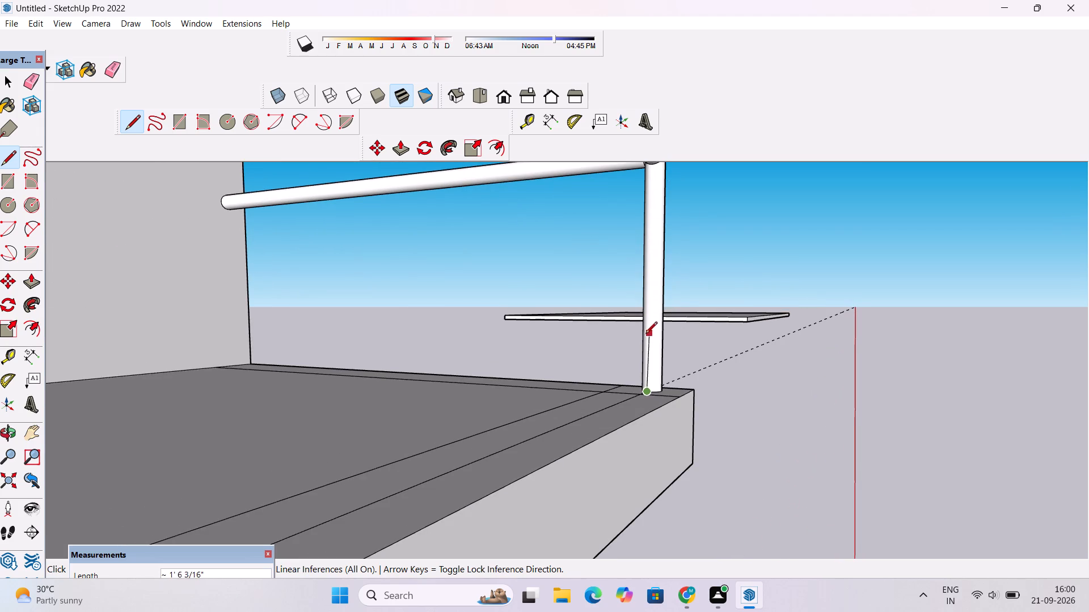
scroll(649, 359, up, 11)
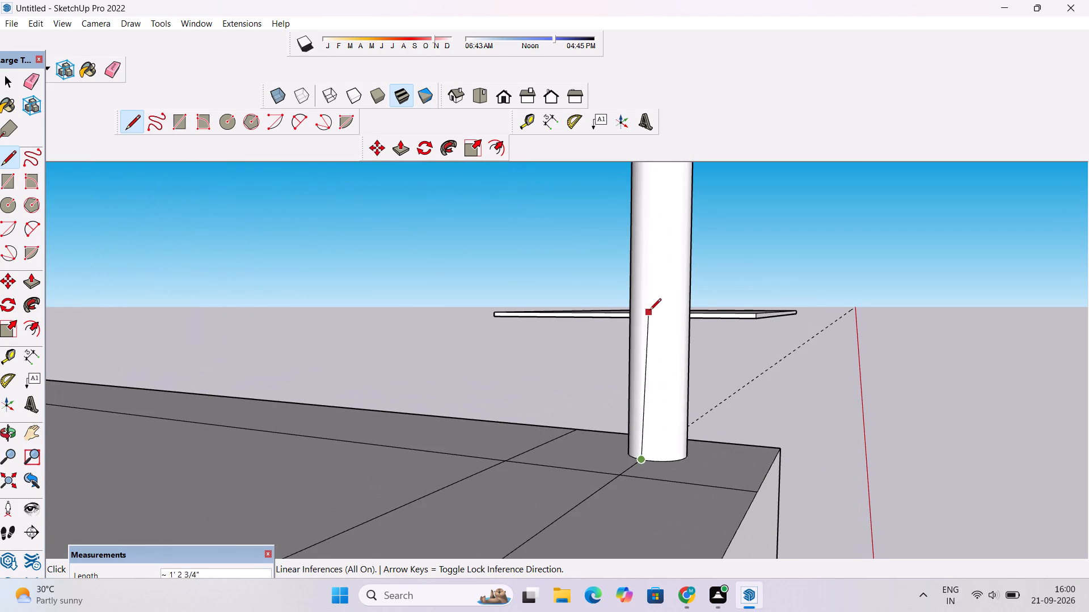
scroll(651, 311, down, 3)
scroll(626, 424, up, 14)
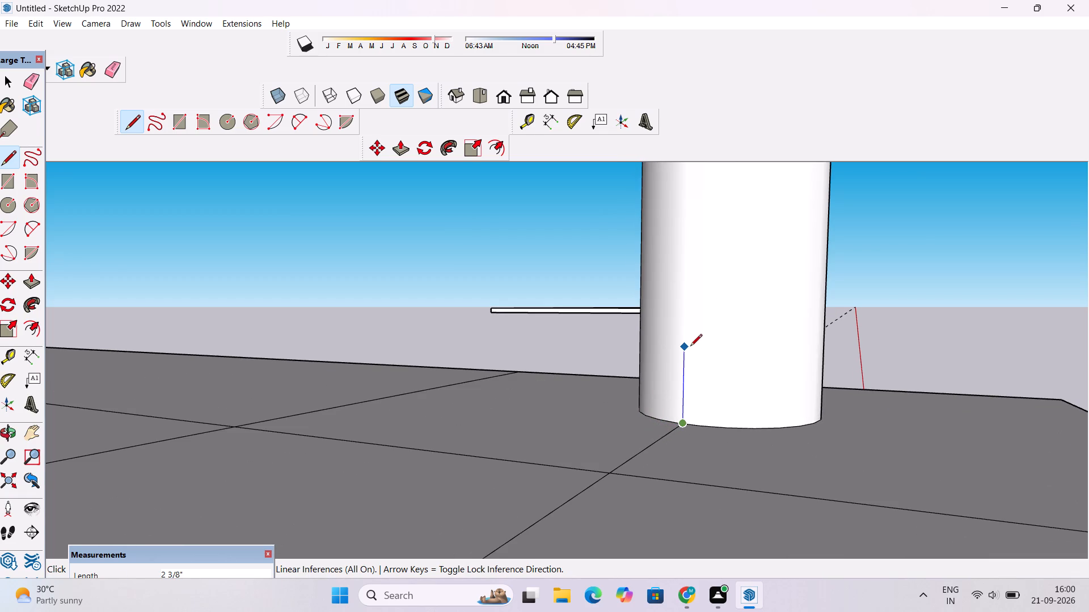
text(8')
key(Return)
Examine the vertical line against the right corner post and top rail of the lower shelf from the front, above and inside.
scroll(690, 347, down, 12)
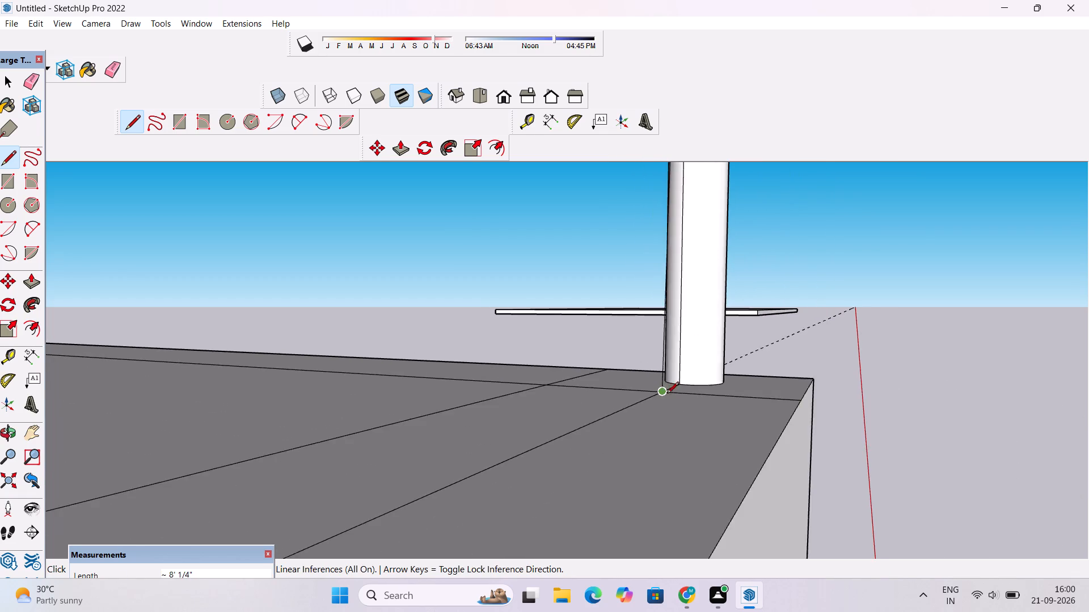
scroll(667, 394, down, 20)
scroll(668, 288, up, 3)
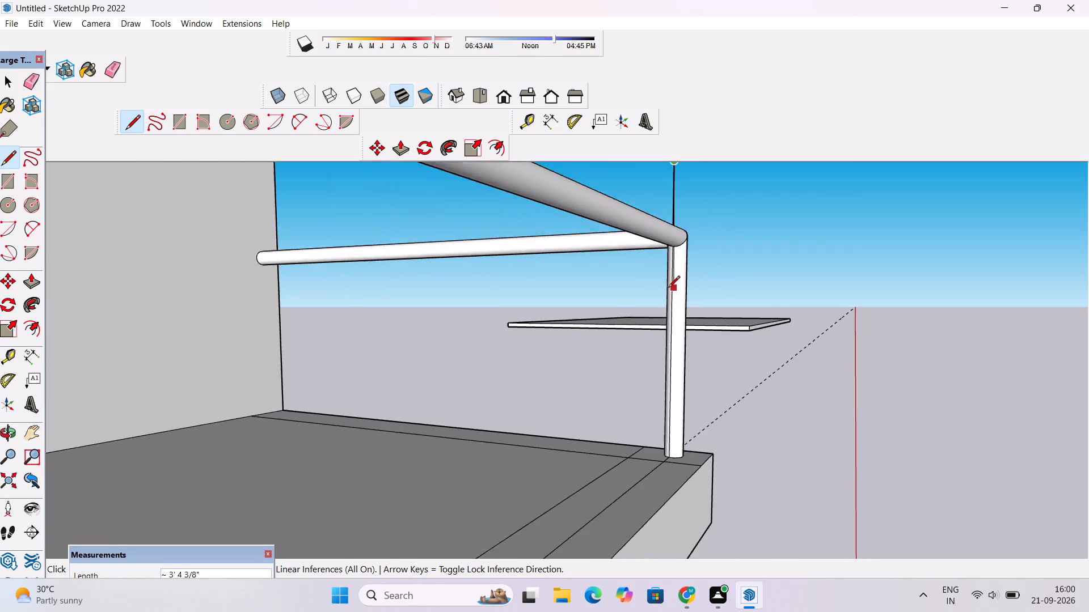
scroll(668, 288, up, 2)
scroll(687, 201, up, 5)
scroll(687, 209, down, 4)
scroll(672, 314, down, 2)
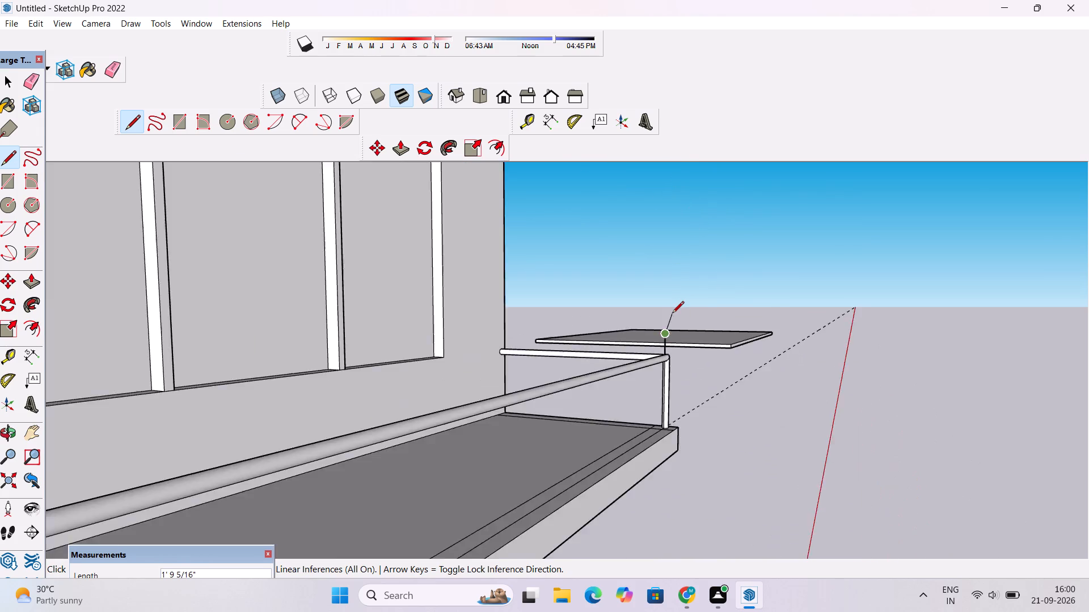
scroll(672, 314, down, 9)
key(o)
drag(697, 369, 467, 398)
scroll(458, 397, down, 3)
shift+drag(493, 350, 493, 425)
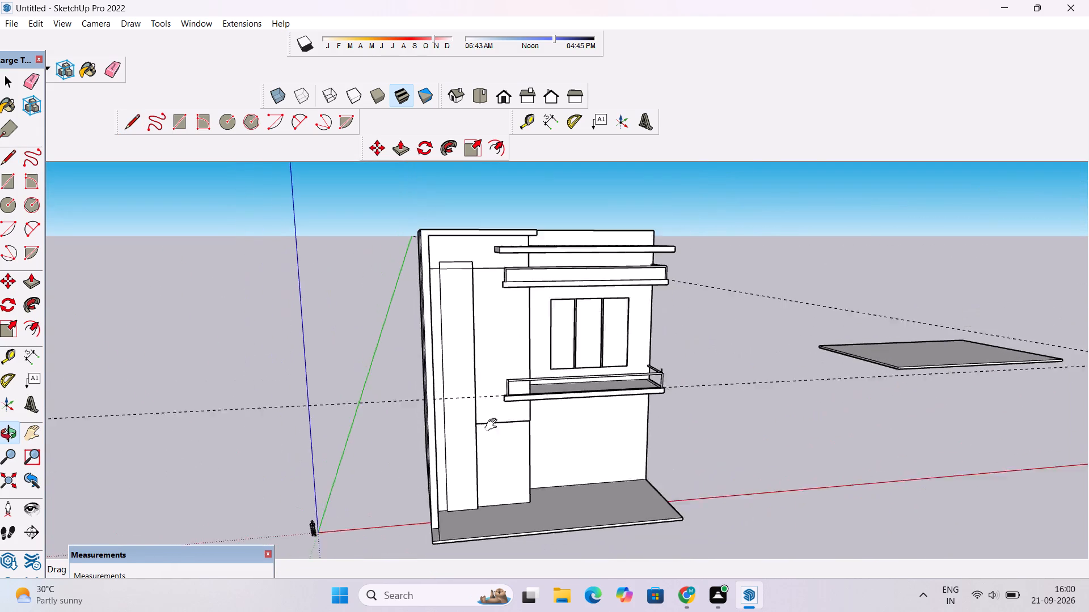
shift+drag(493, 425, 493, 459)
scroll(640, 471, up, 16)
shift+drag(664, 411, 649, 363)
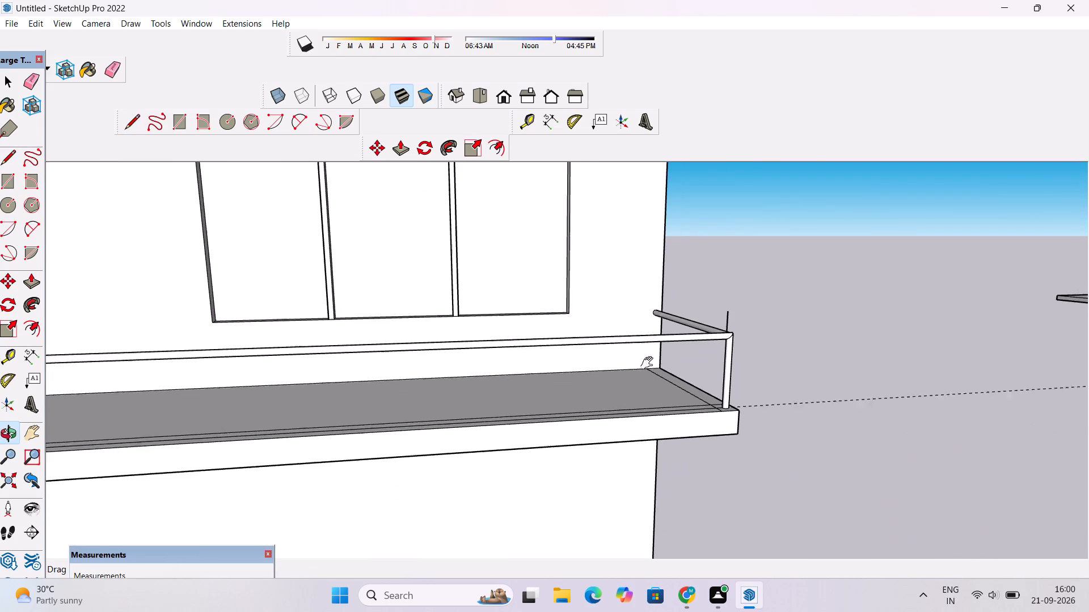
shift+drag(649, 363, 648, 358)
scroll(729, 325, up, 10)
drag(689, 369, 826, 404)
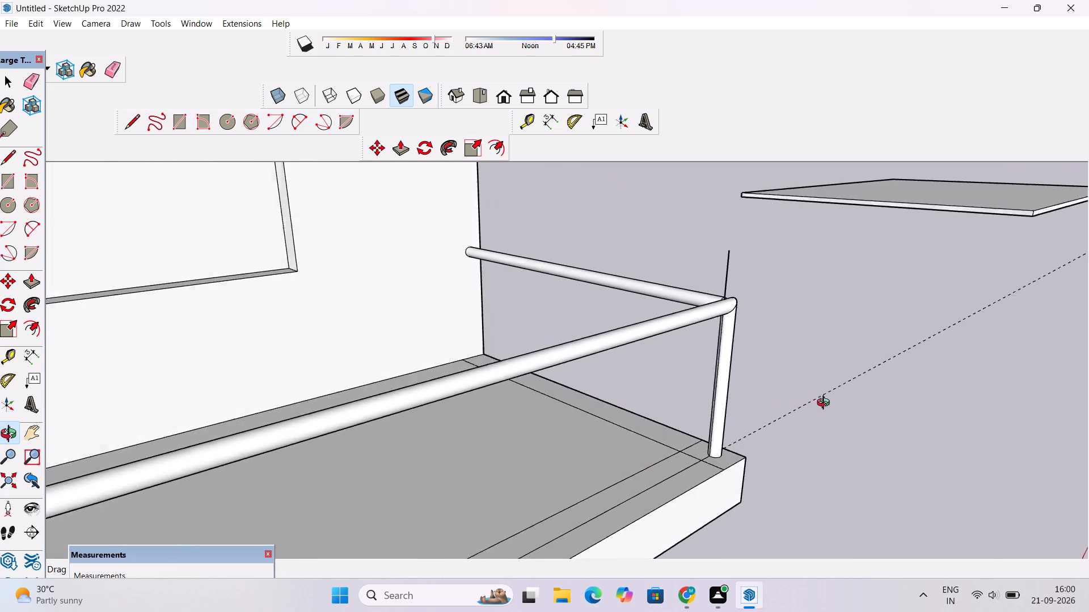
drag(826, 404, 935, 364)
scroll(691, 331, up, 10)
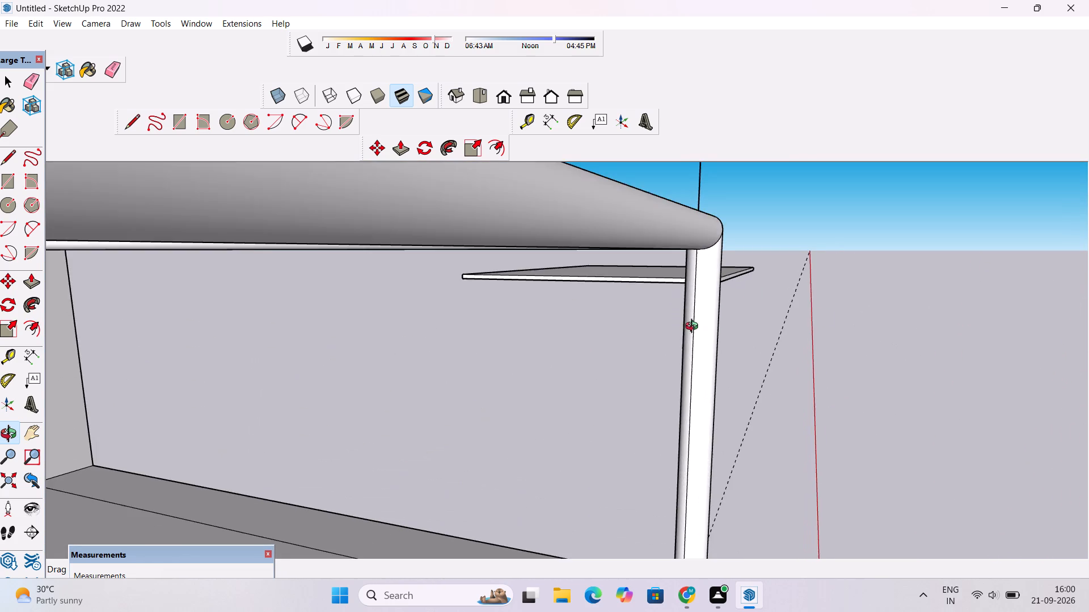
shift+drag(680, 315, 640, 262)
scroll(632, 253, down, 4)
scroll(640, 245, up, 4)
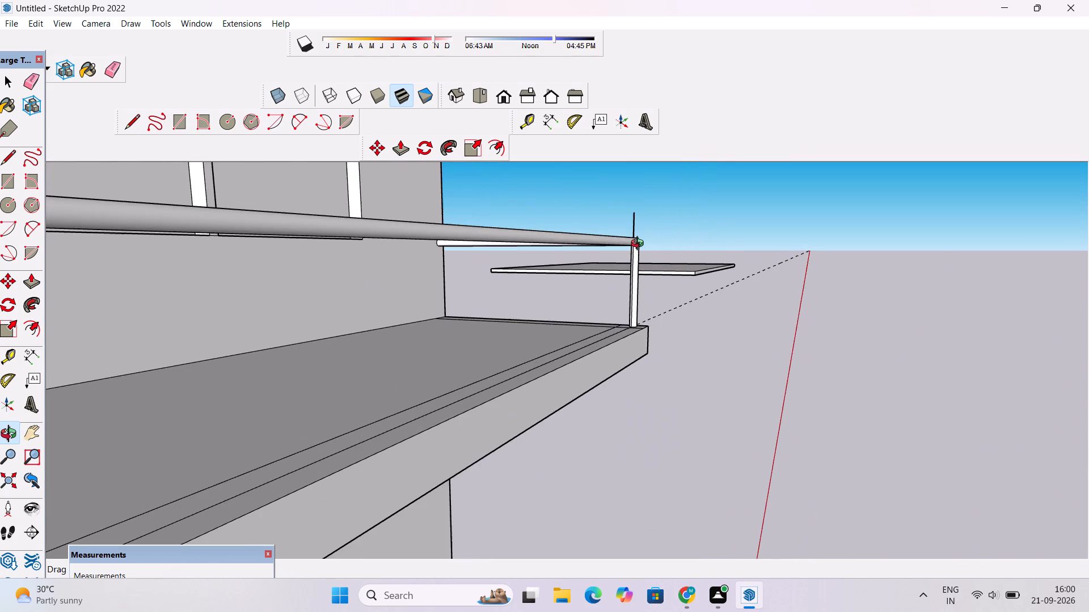
scroll(620, 276, up, 2)
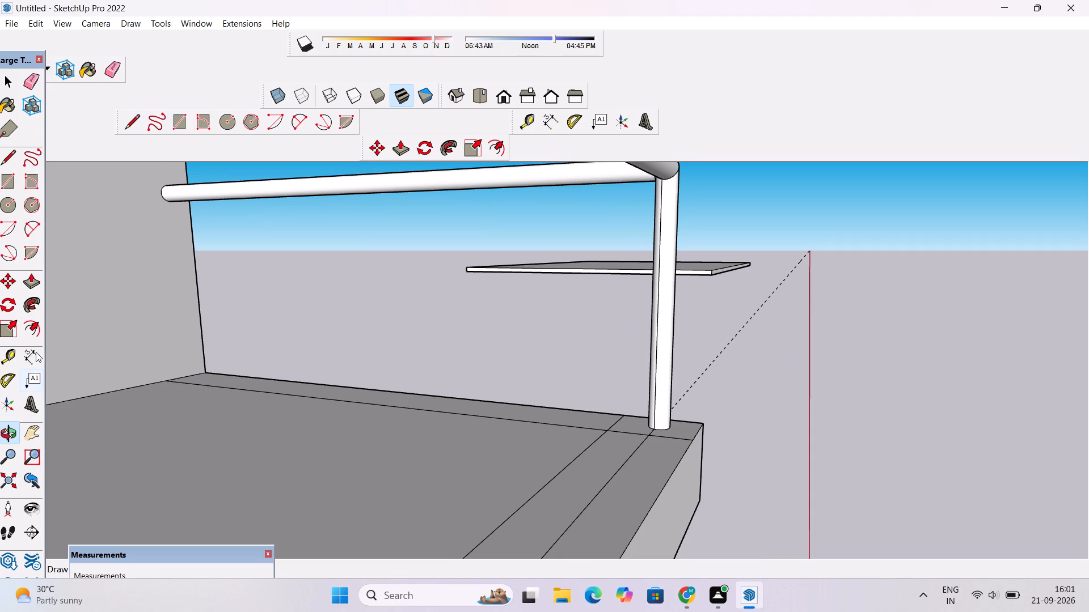
Measure the lower shelf's right front post along the vertical line, from its base to the underside of the top rail.
click(36, 352)
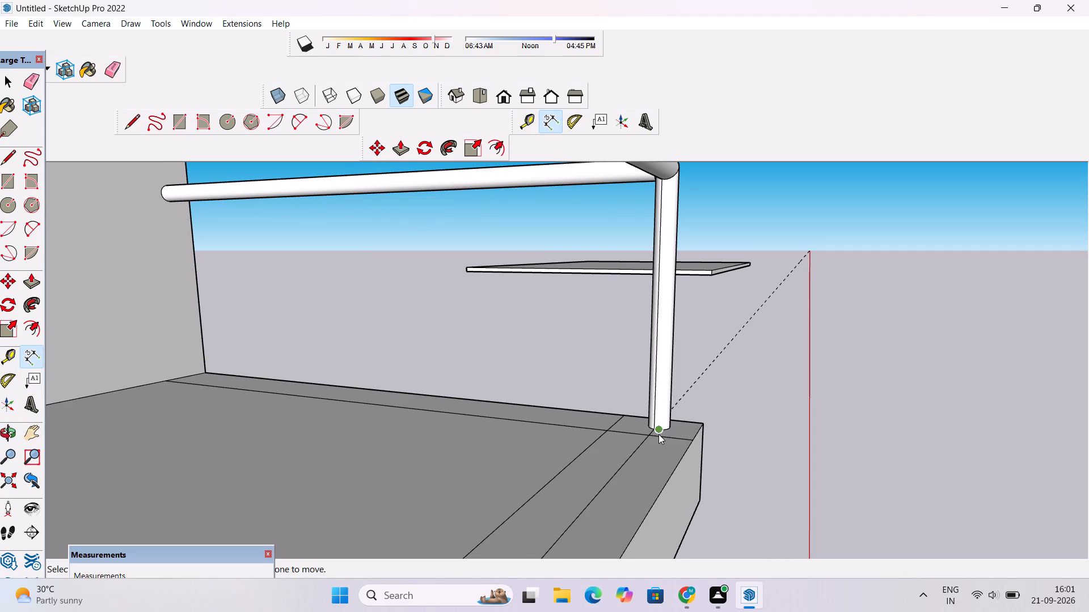
scroll(656, 428, up, 15)
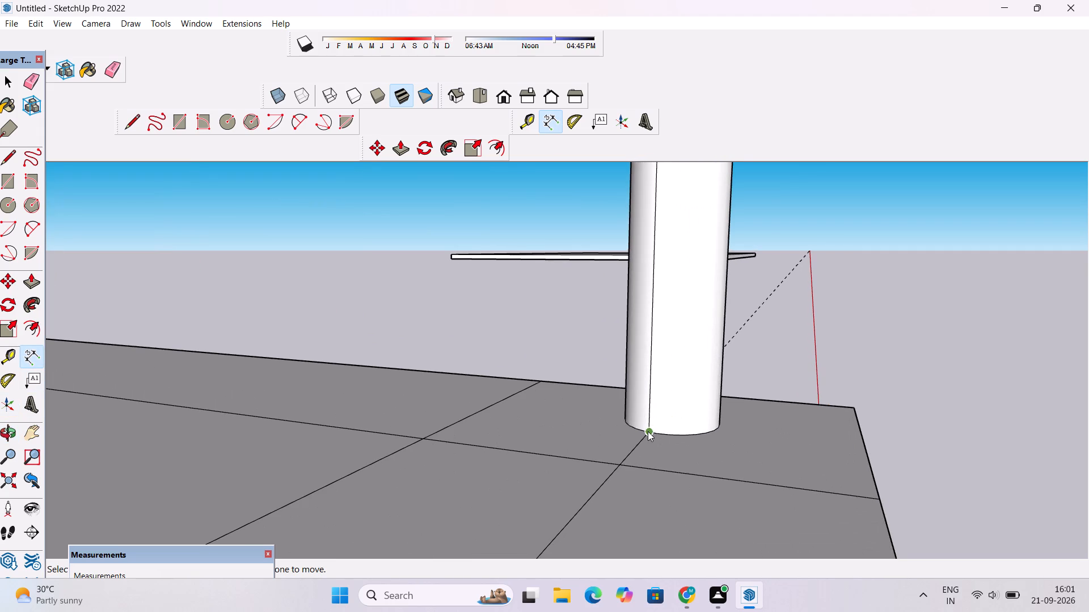
scroll(647, 432, up, 15)
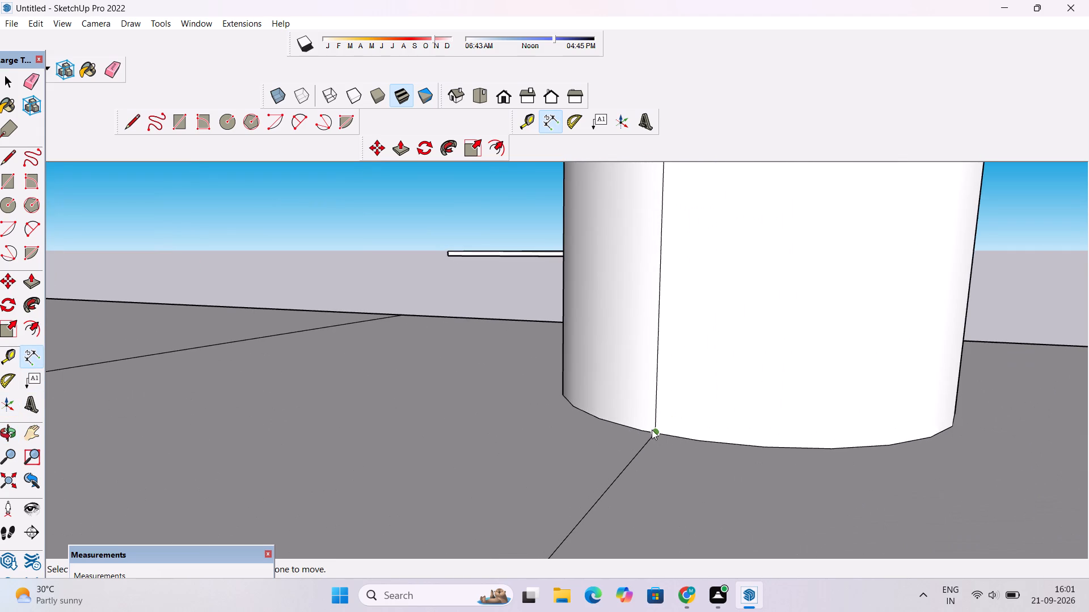
click(654, 432)
scroll(653, 422, down, 14)
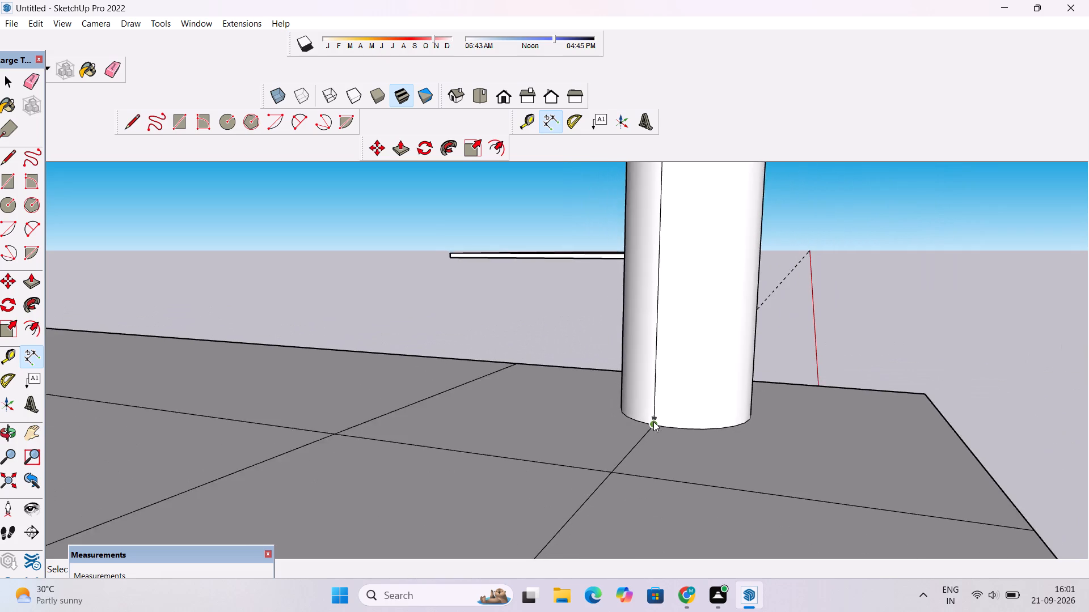
scroll(653, 422, down, 15)
scroll(652, 407, down, 8)
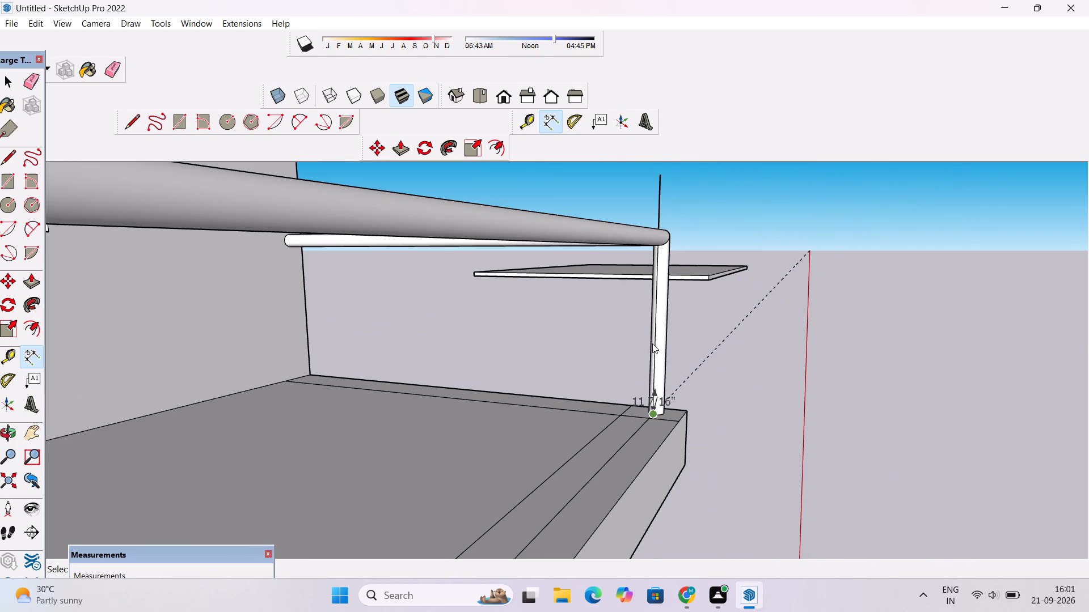
scroll(648, 241, up, 13)
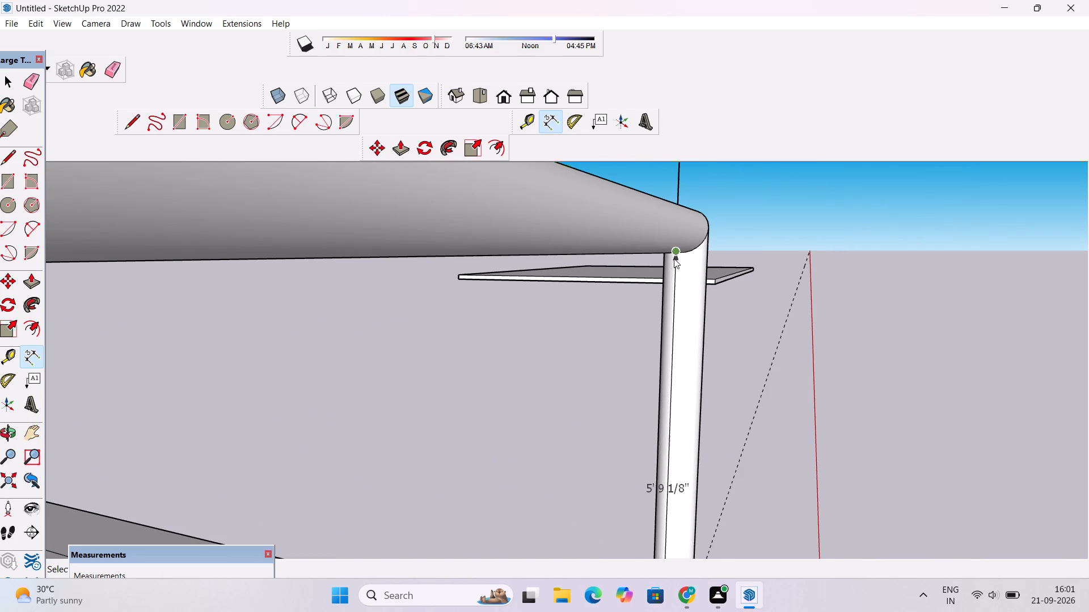
scroll(674, 256, up, 4)
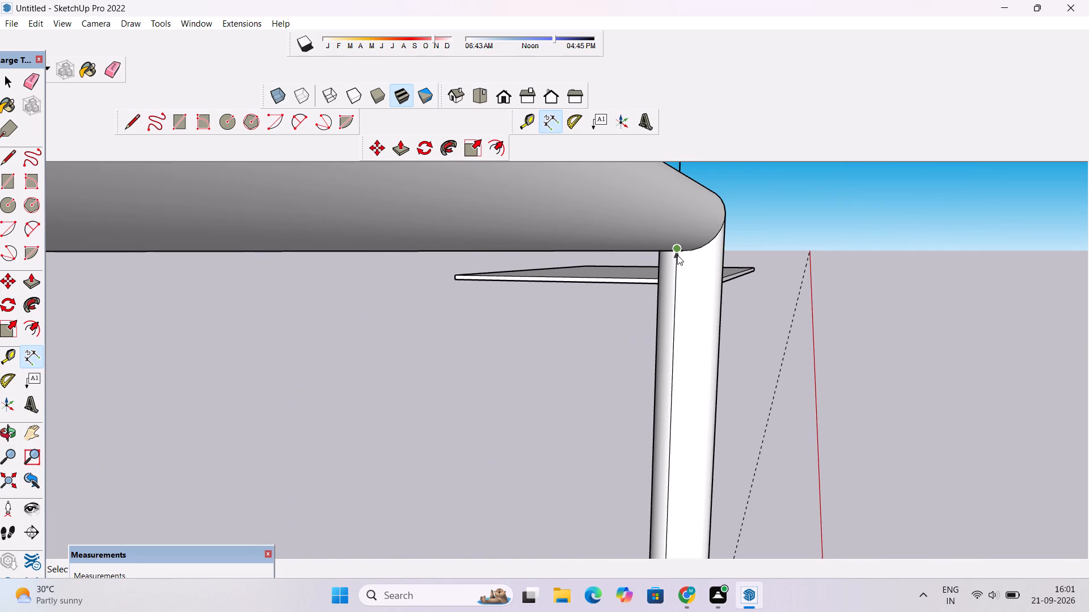
scroll(677, 255, down, 5)
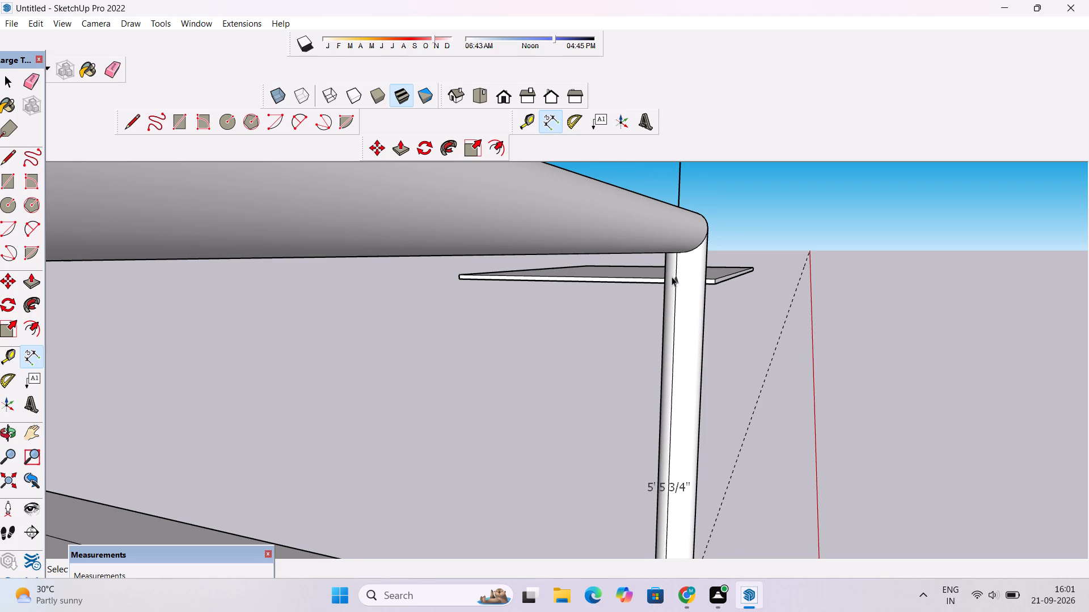
key(space)
Undo the 8' vertical line and redraw it 5'6" tall up the right front post from the front guide line's end.
key(ctrl+z)
scroll(632, 249, down, 10)
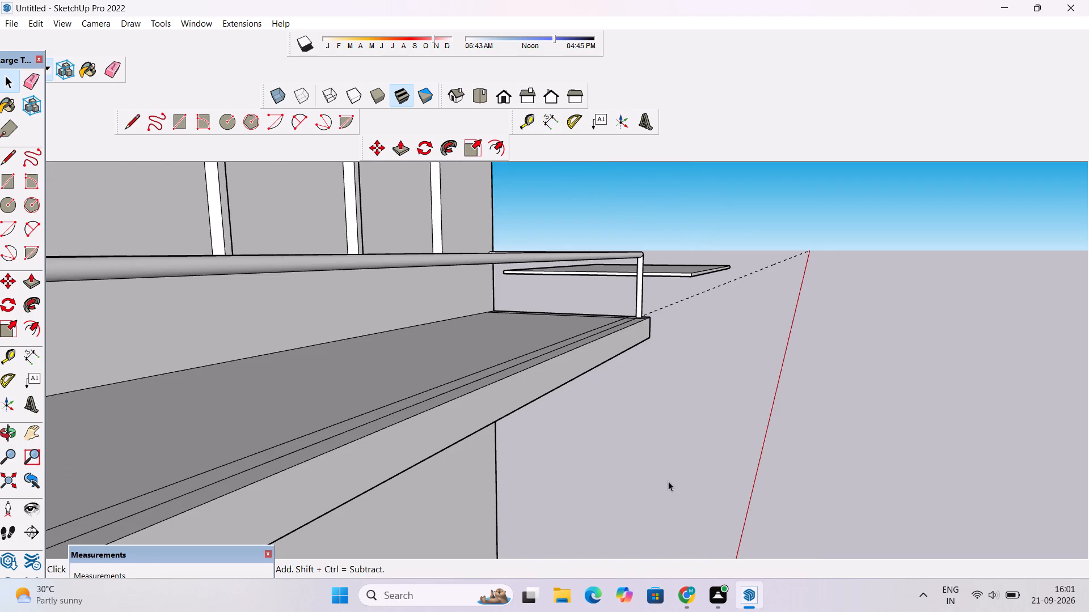
scroll(578, 276, up, 4)
scroll(626, 313, down, 3)
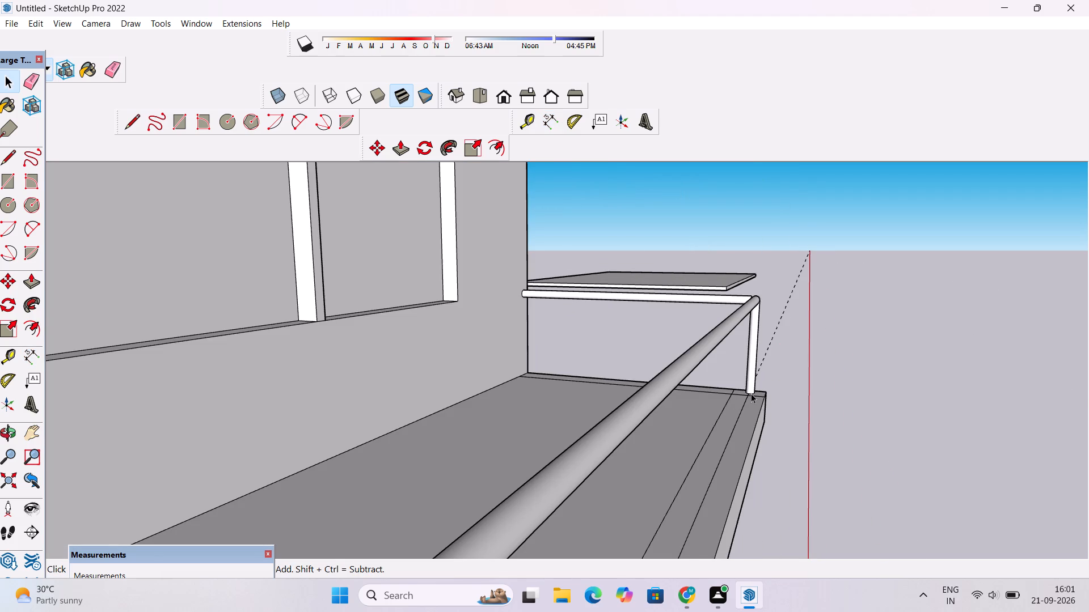
scroll(751, 393, up, 9)
key(l)
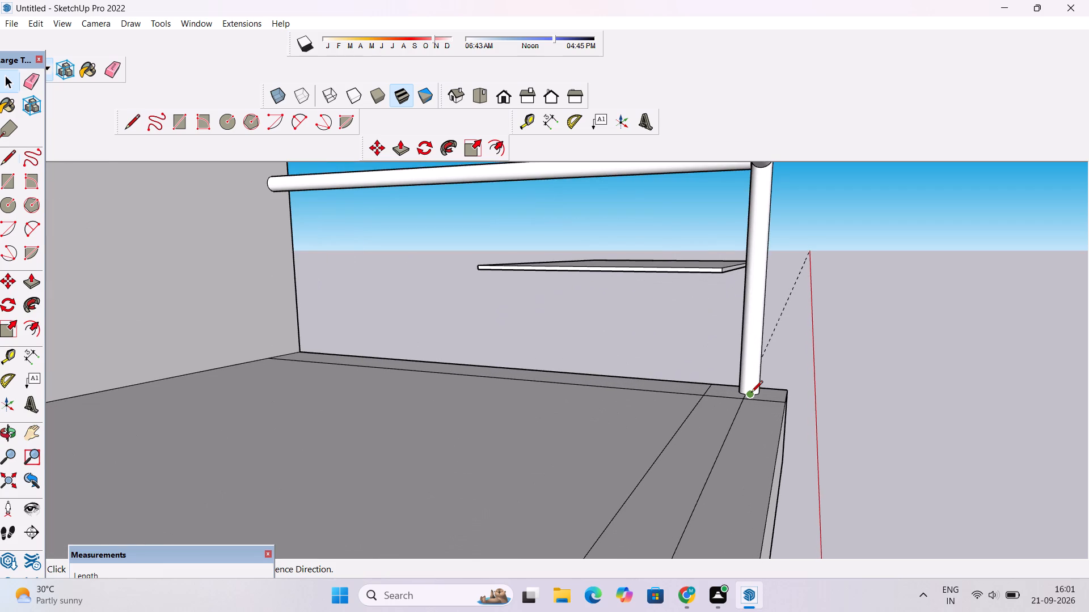
scroll(751, 393, up, 18)
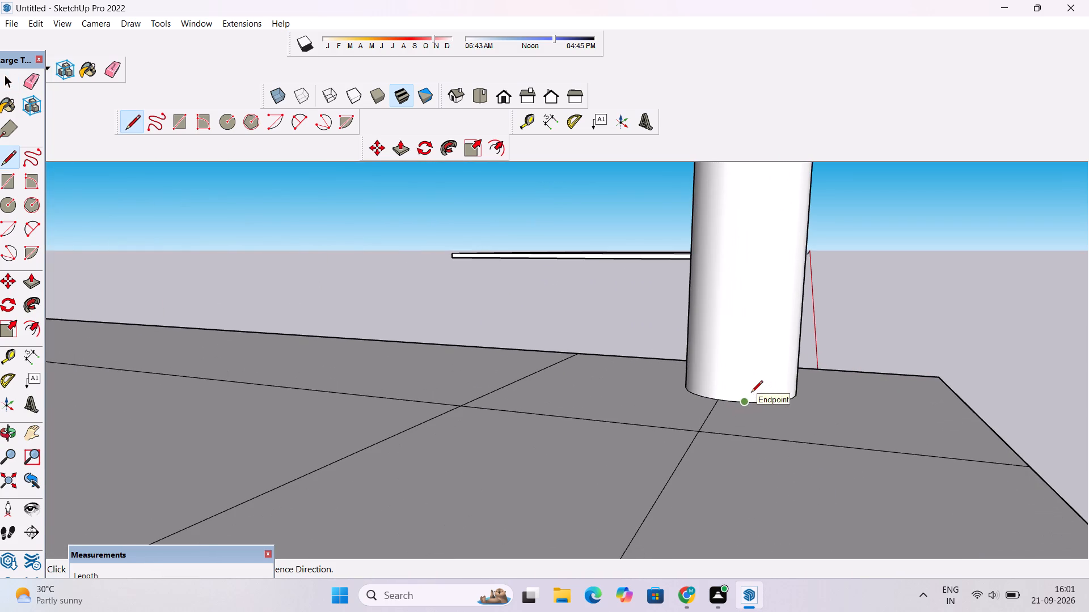
scroll(719, 401, up, 17)
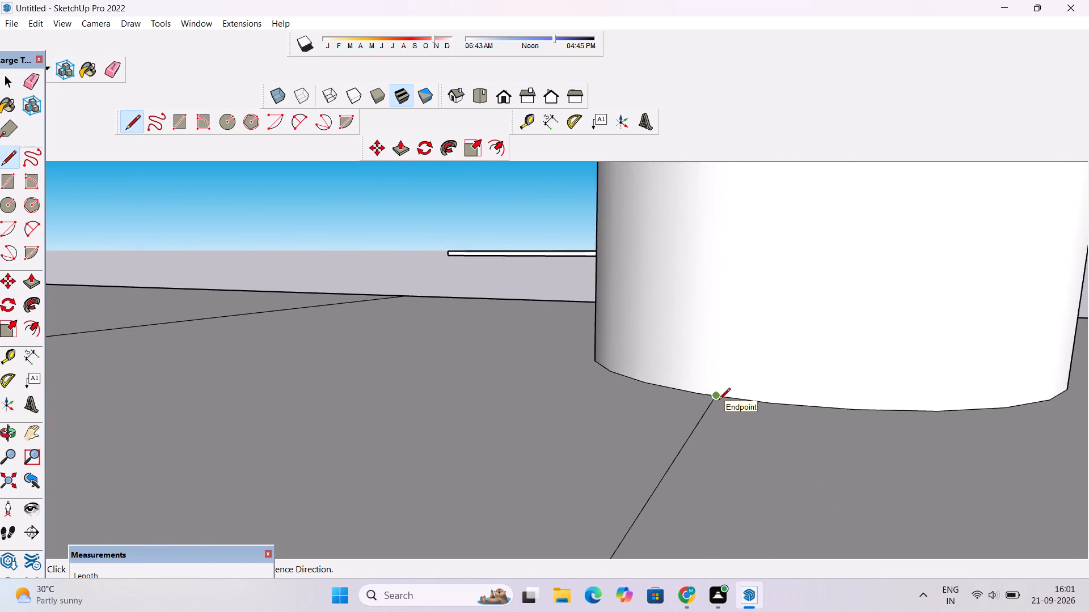
scroll(719, 401, up, 18)
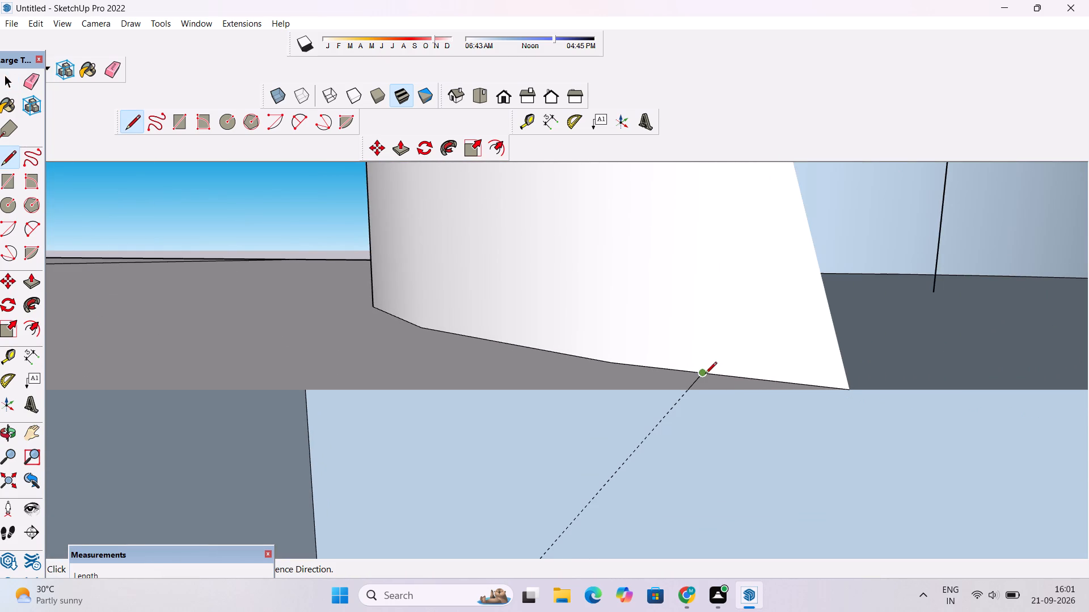
scroll(704, 374, up, 5)
scroll(704, 374, down, 6)
click(704, 374)
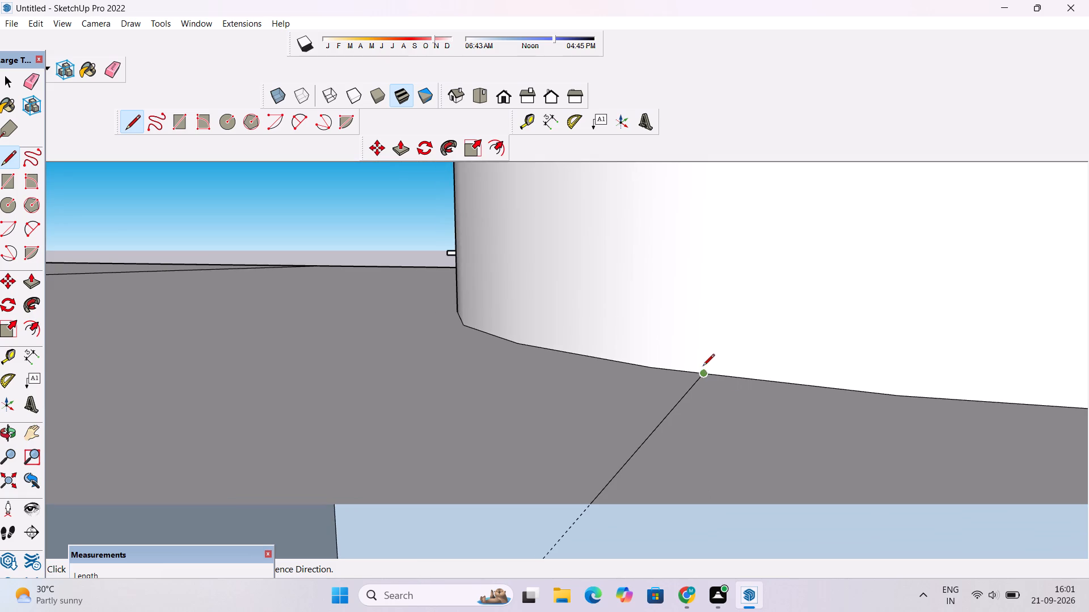
scroll(695, 340, down, 19)
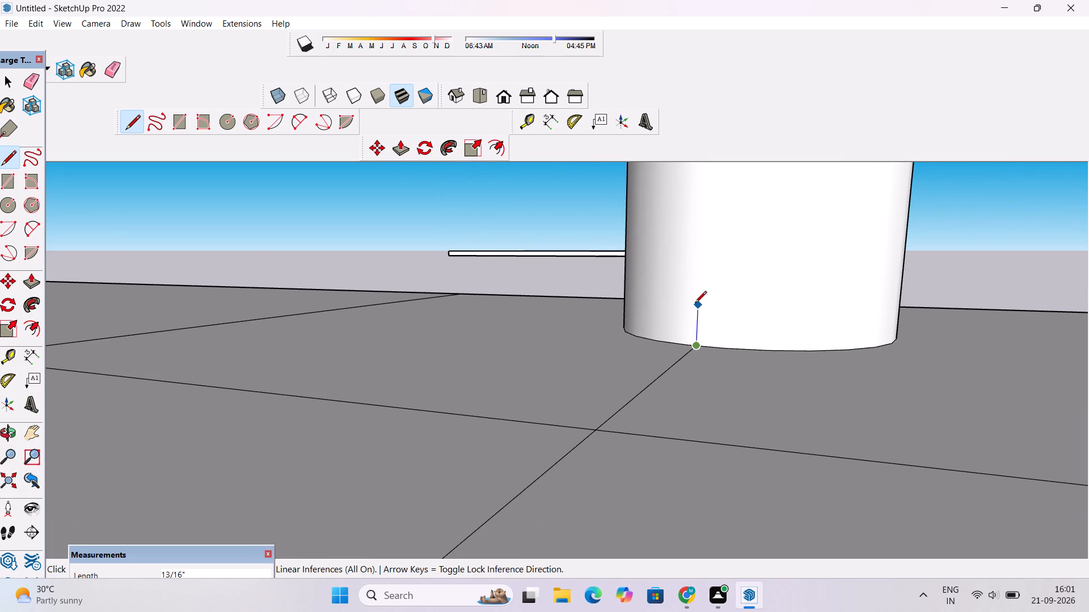
text(5'6")
key(Return)
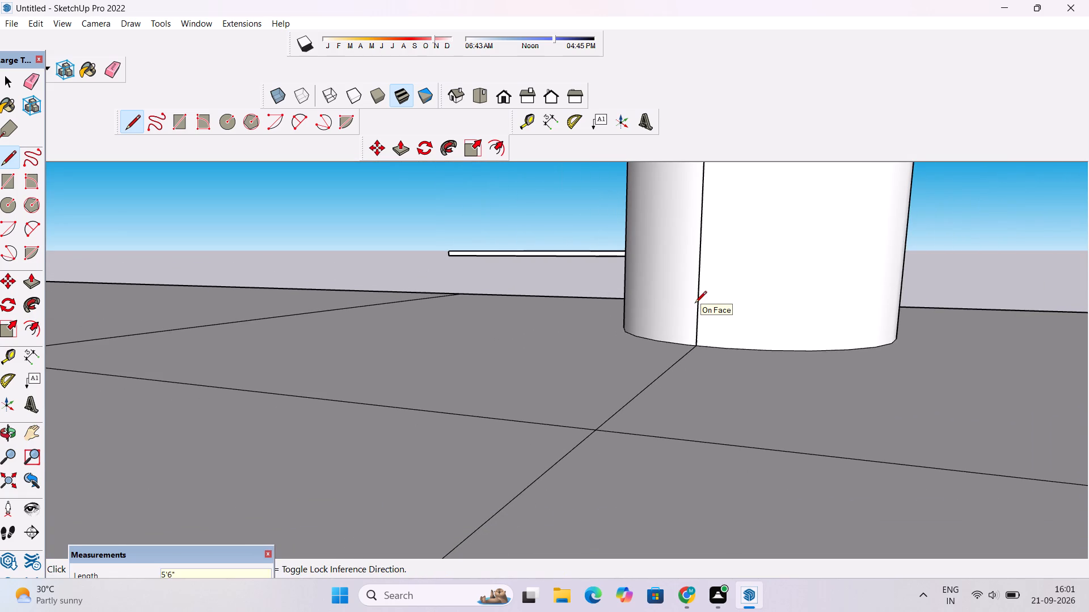
Extend the vertical line about 2" further up the right front post, to just below the lower shelf's top rail.
scroll(695, 304, down, 20)
scroll(695, 304, down, 5)
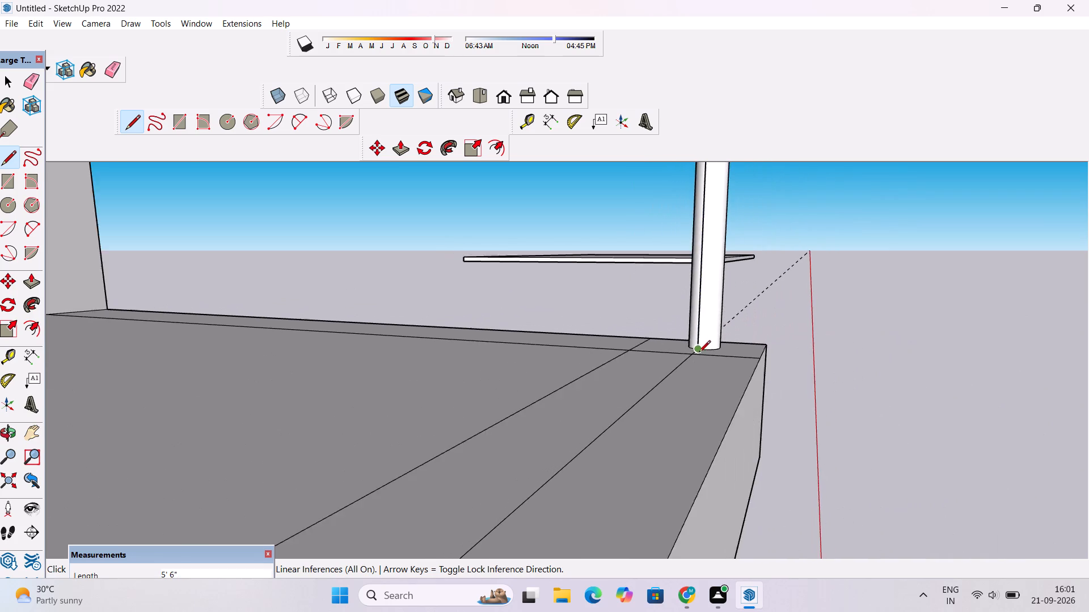
scroll(699, 353, down, 13)
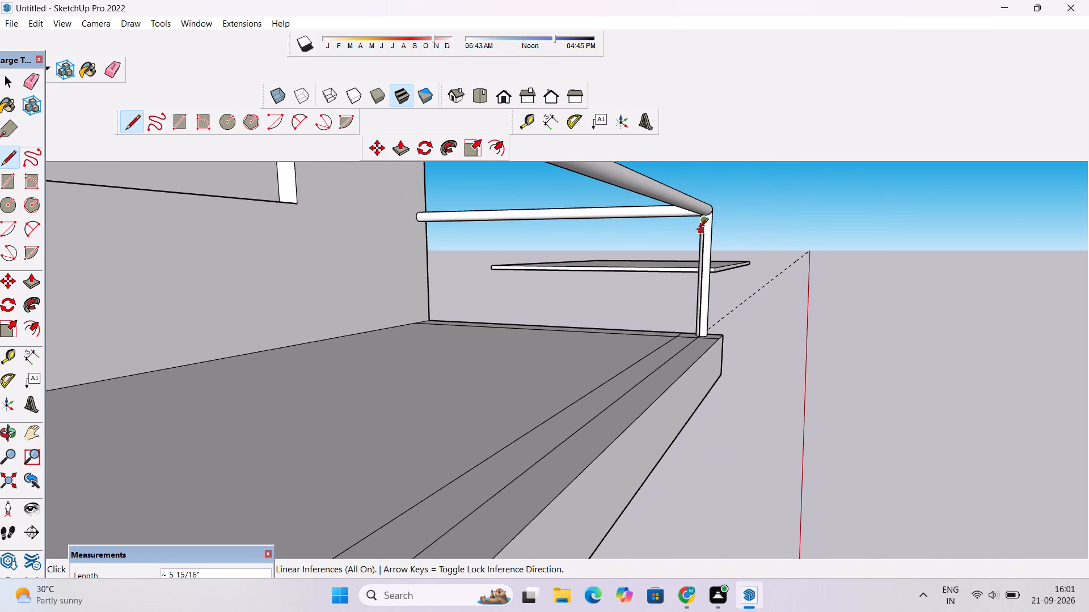
key(o)
drag(744, 257, 613, 291)
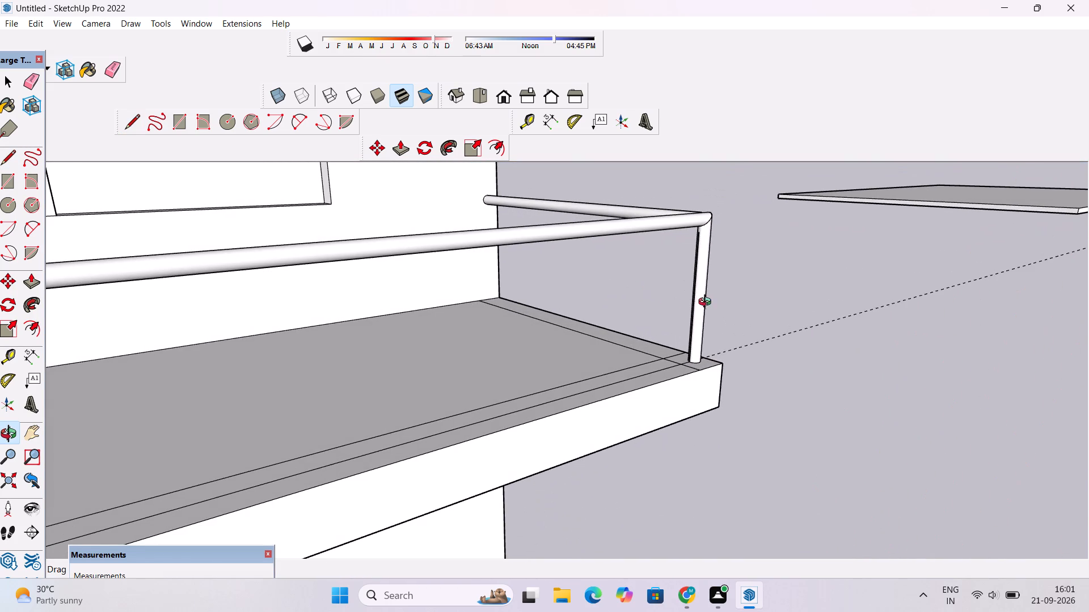
drag(706, 305, 579, 327)
scroll(548, 338, up, 3)
shift+drag(511, 360, 686, 462)
scroll(1010, 360, up, 5)
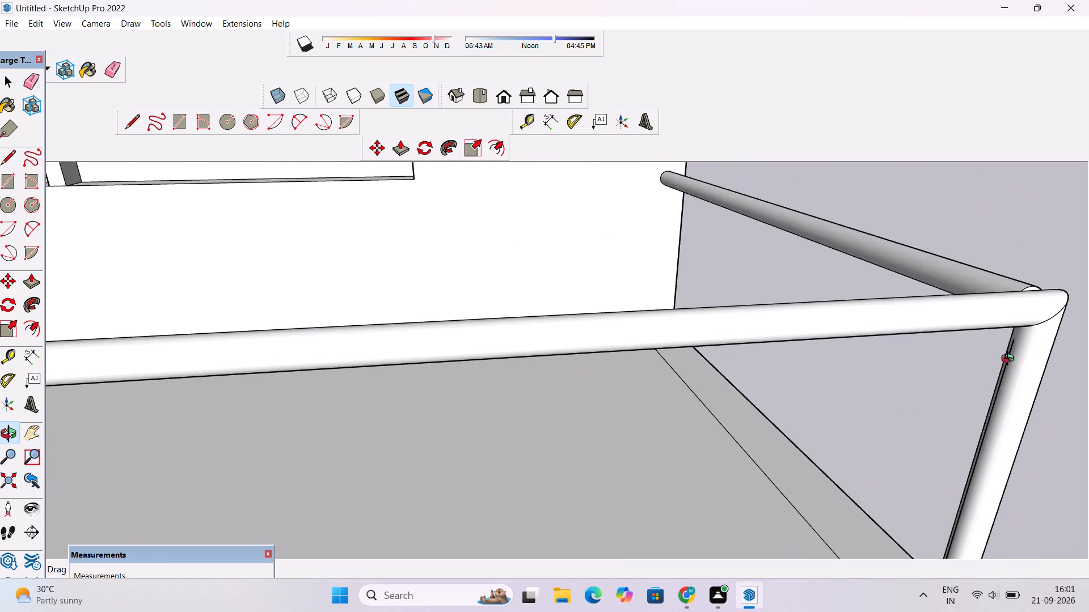
shift+drag(1023, 343, 805, 376)
scroll(803, 377, up, 8)
drag(787, 393, 835, 315)
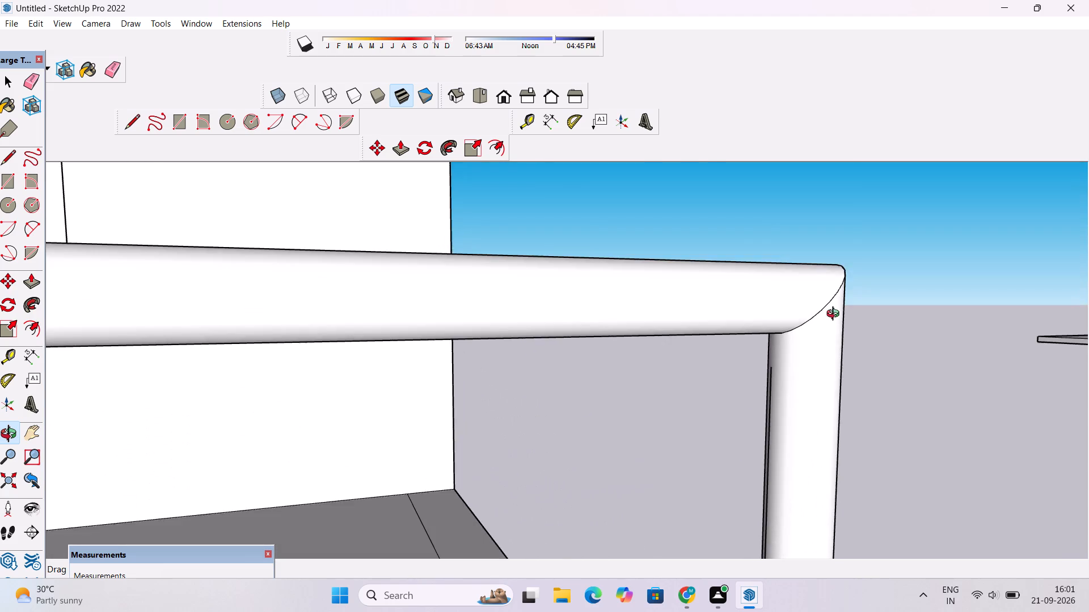
scroll(761, 377, up, 3)
scroll(761, 377, down, 4)
shift+drag(761, 379, 773, 392)
shift+scroll(773, 392, up, 3)
shift+scroll(773, 392, down, 3)
drag(762, 403, 876, 378)
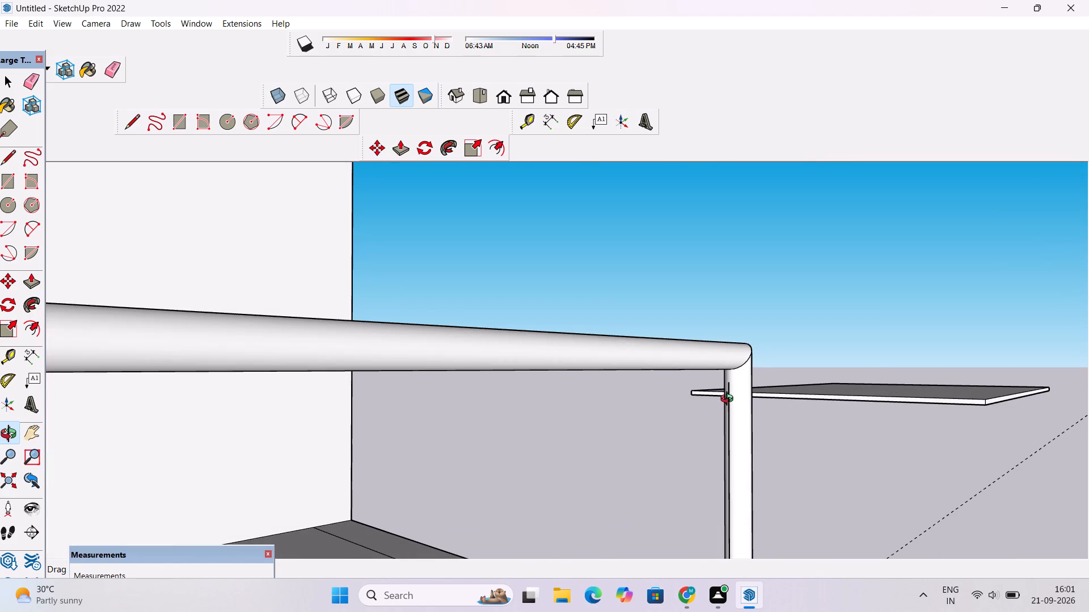
scroll(736, 389, up, 15)
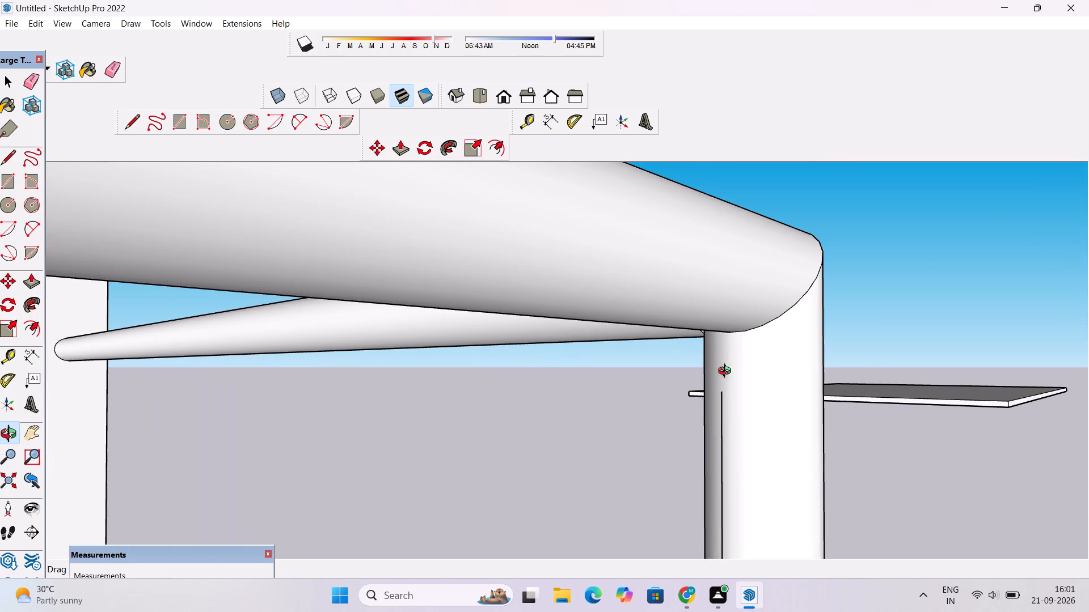
scroll(736, 391, up, 4)
key(l)
scroll(736, 392, up, 4)
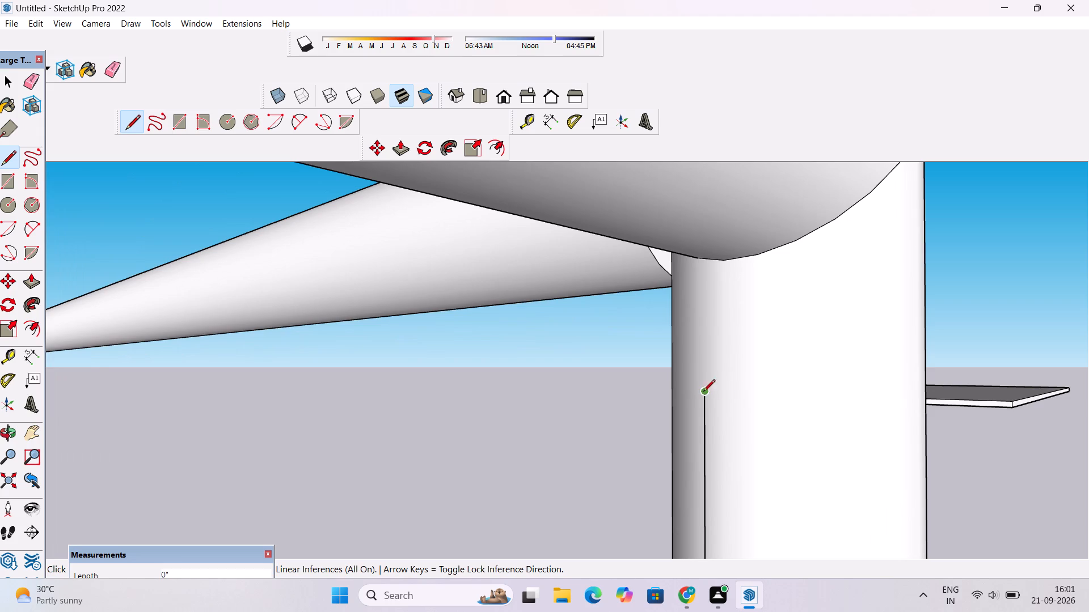
click(705, 299)
Draw a horizontal line about 62'11" long under the lower shelf's front top rail, from the right post line's top to the left front post.
scroll(669, 306, down, 6)
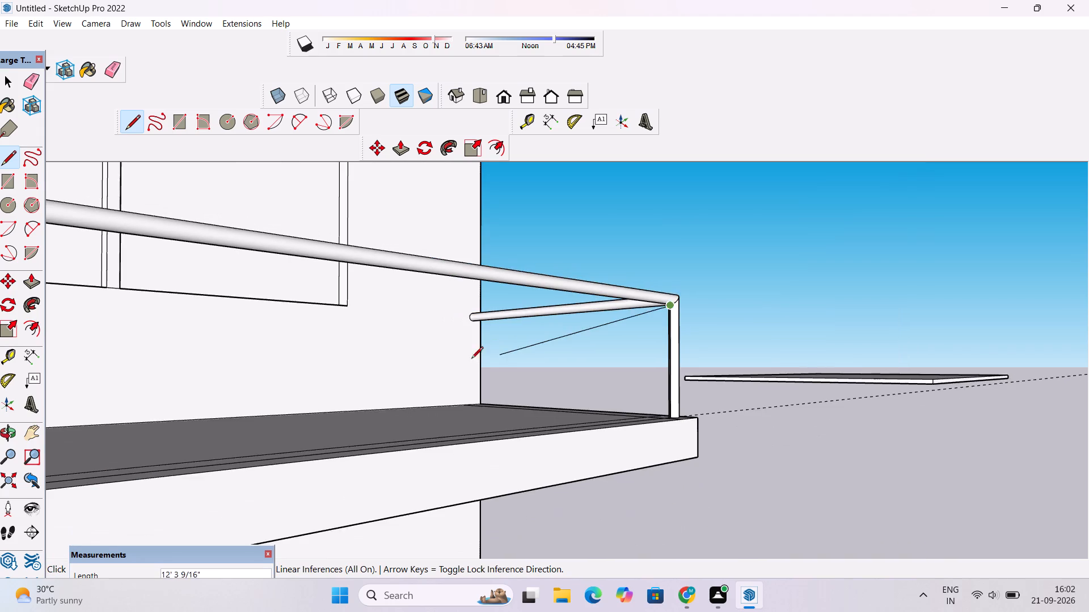
scroll(404, 383, down, 17)
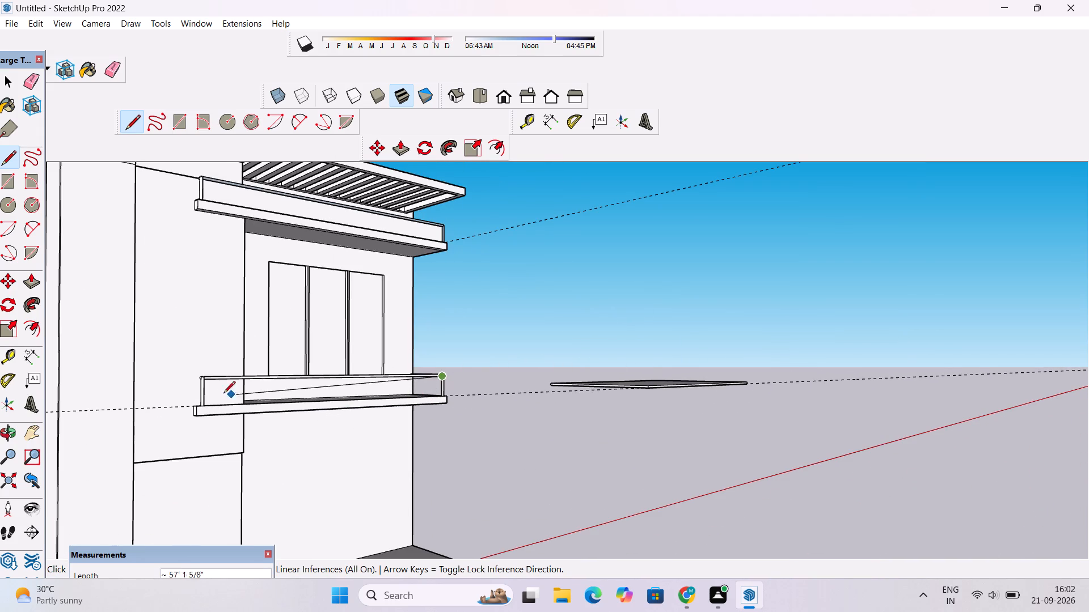
scroll(212, 388, up, 4)
key(o)
drag(206, 389, 89, 398)
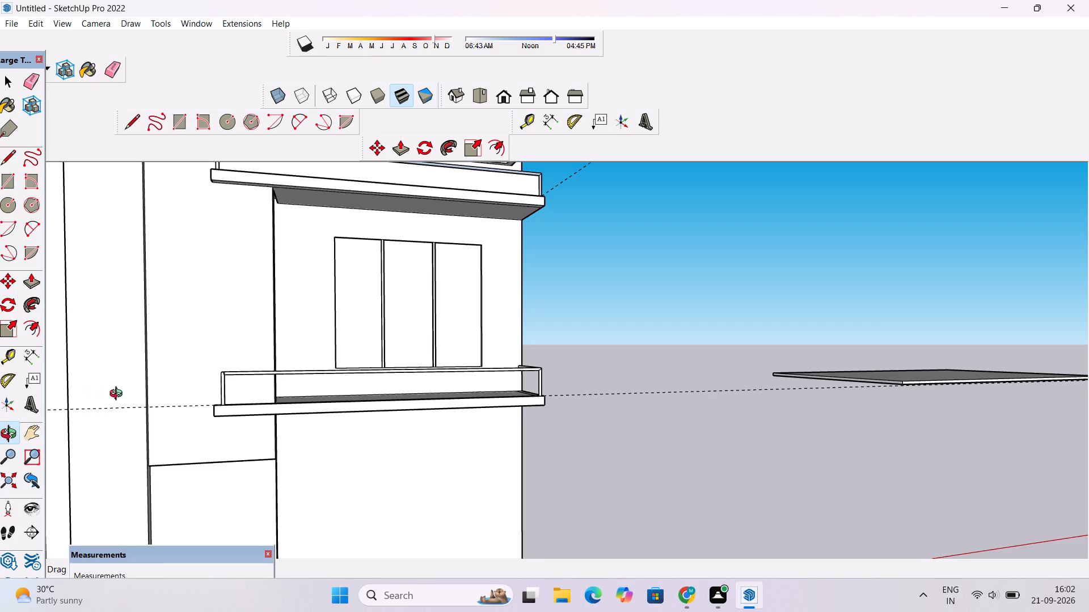
scroll(140, 407, up, 4)
shift+drag(158, 410, 228, 418)
drag(325, 410, 260, 436)
scroll(305, 392, up, 5)
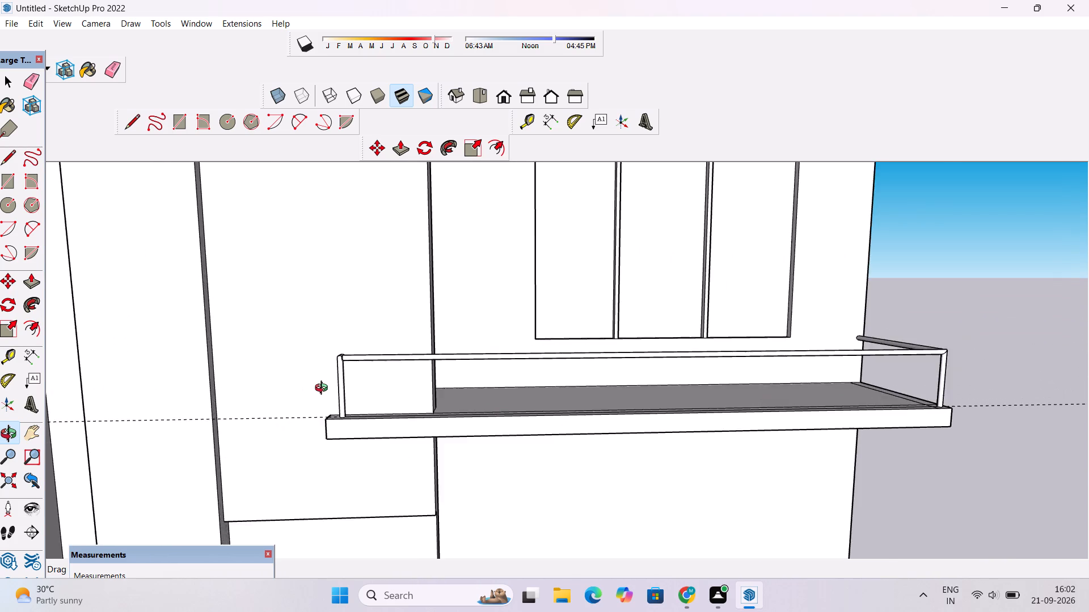
scroll(324, 389, up, 3)
shift+drag(385, 379, 271, 380)
scroll(260, 380, up, 2)
shift+drag(258, 380, 216, 361)
scroll(212, 359, down, 2)
drag(192, 376, 186, 394)
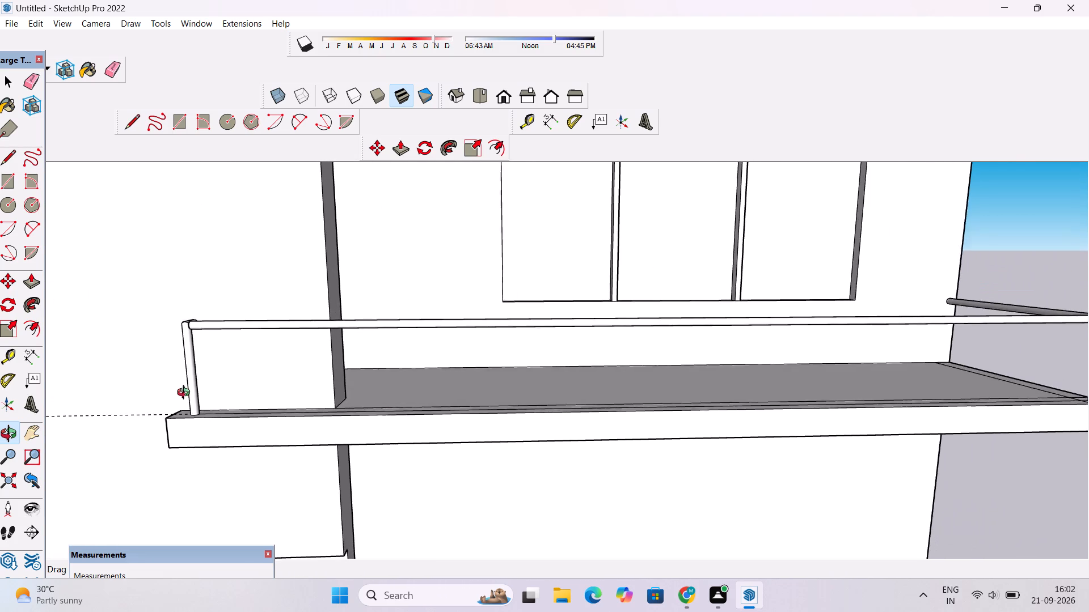
drag(186, 394, 186, 396)
scroll(191, 364, up, 2)
drag(191, 364, 182, 367)
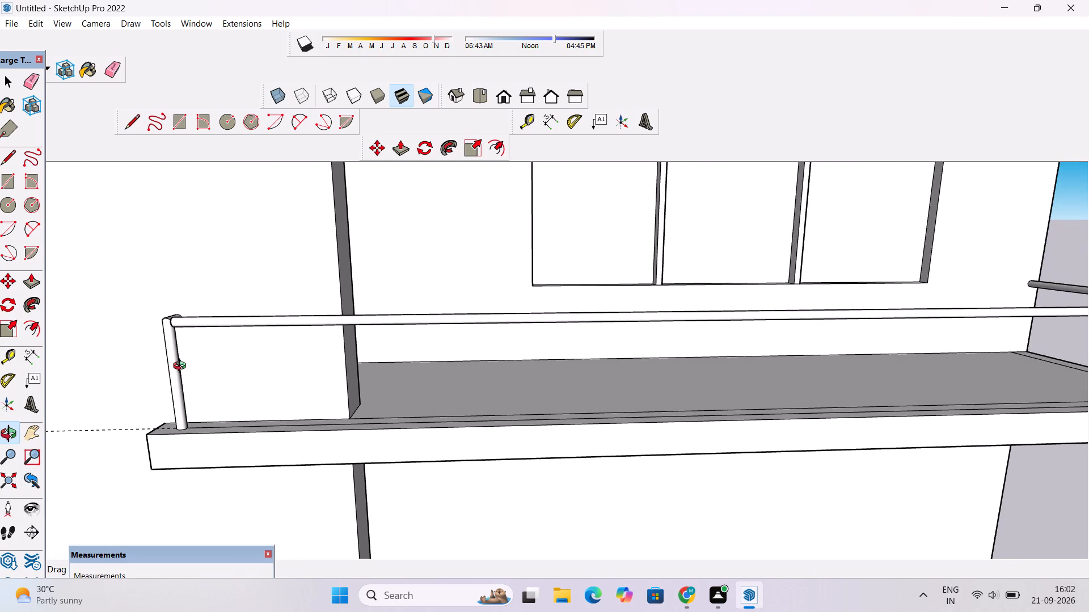
key(l)
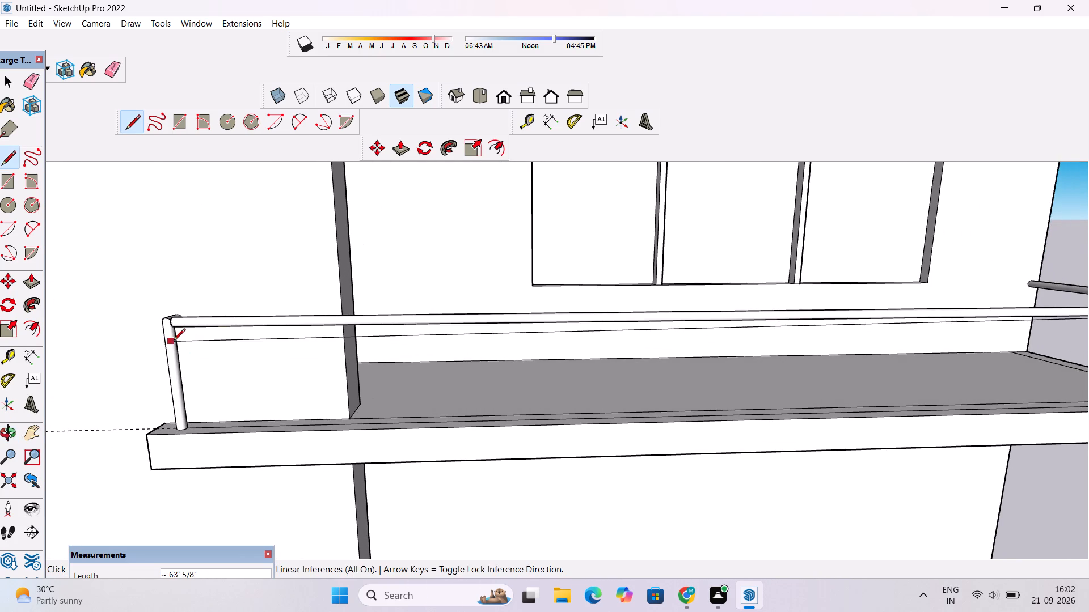
scroll(183, 335, up, 9)
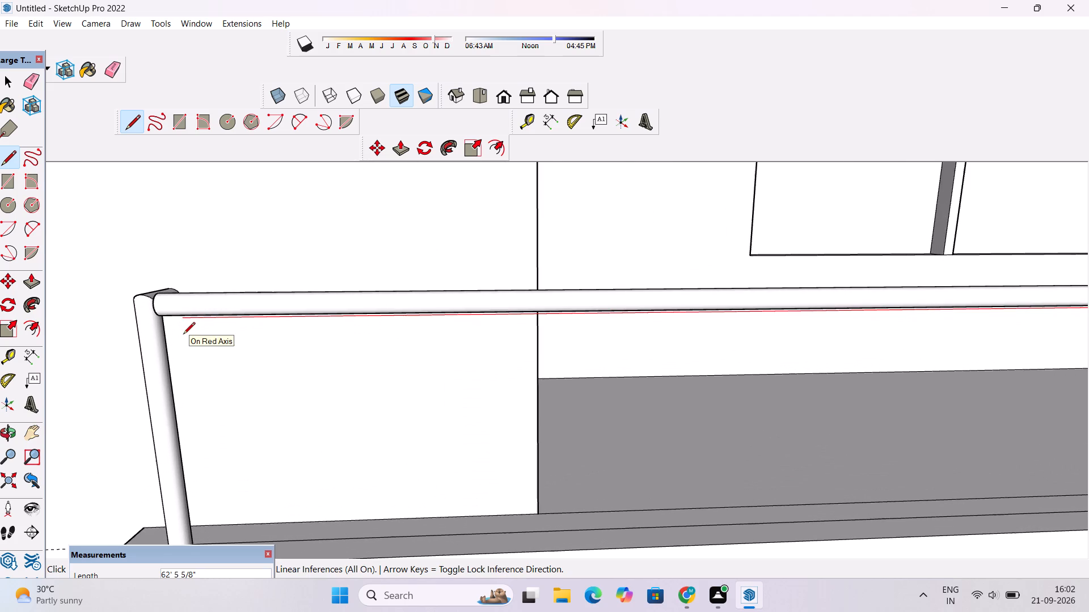
scroll(183, 335, up, 4)
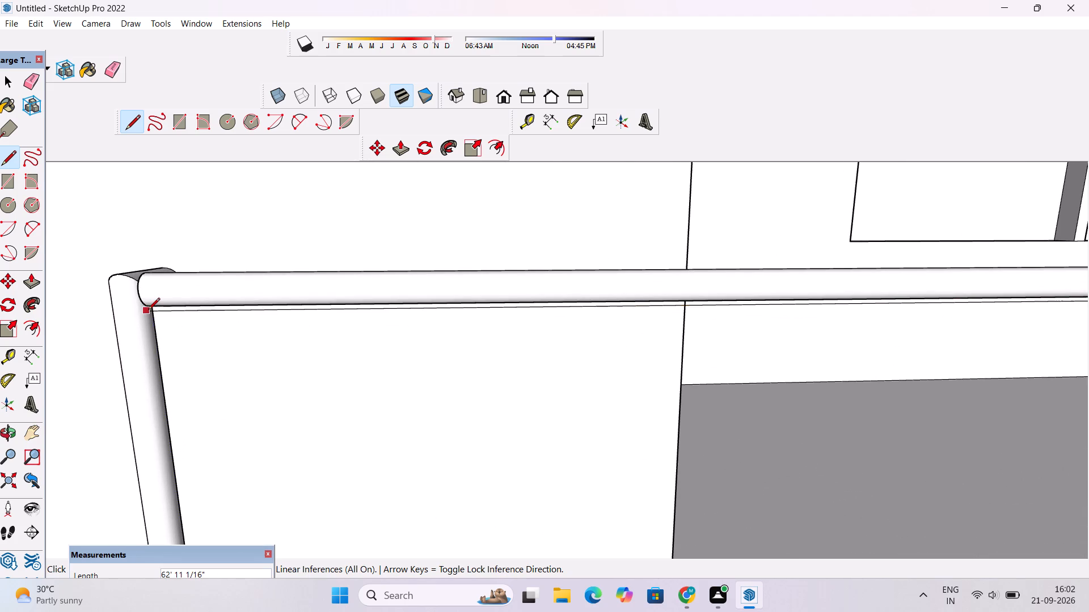
scroll(148, 311, up, 13)
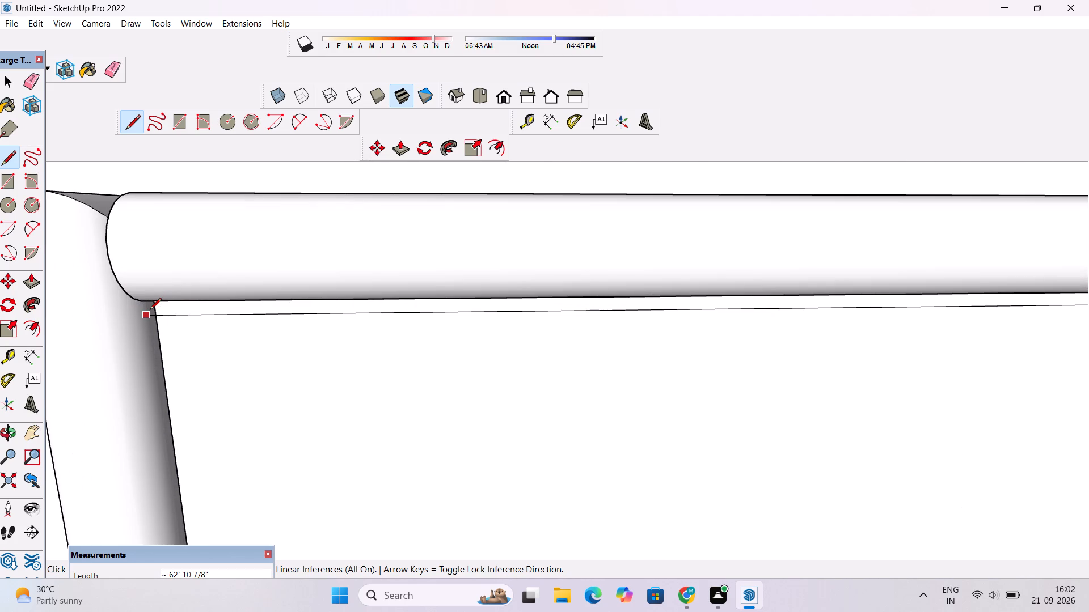
click(150, 307)
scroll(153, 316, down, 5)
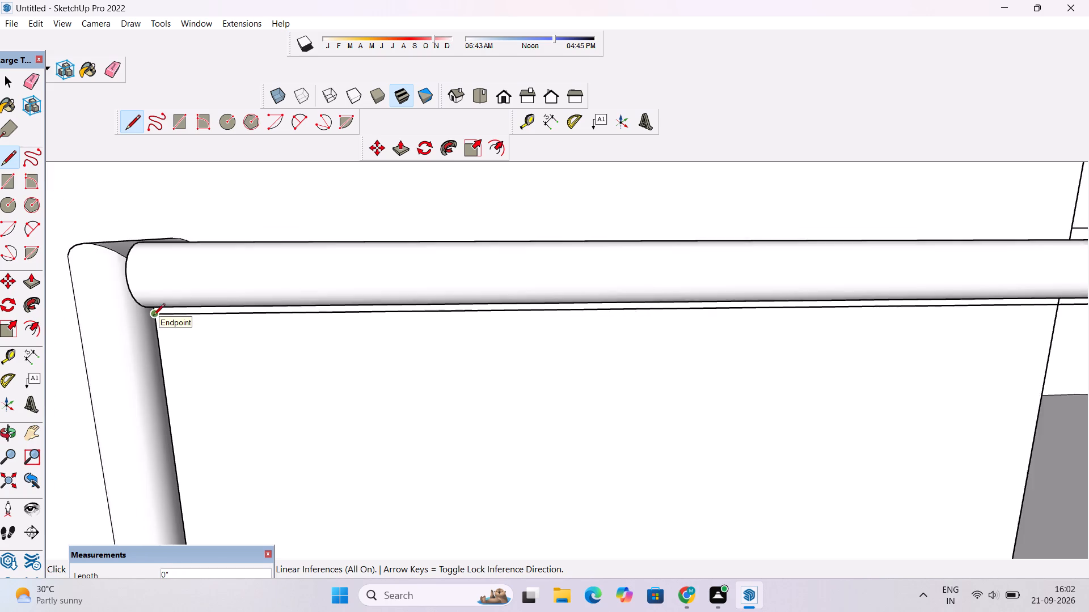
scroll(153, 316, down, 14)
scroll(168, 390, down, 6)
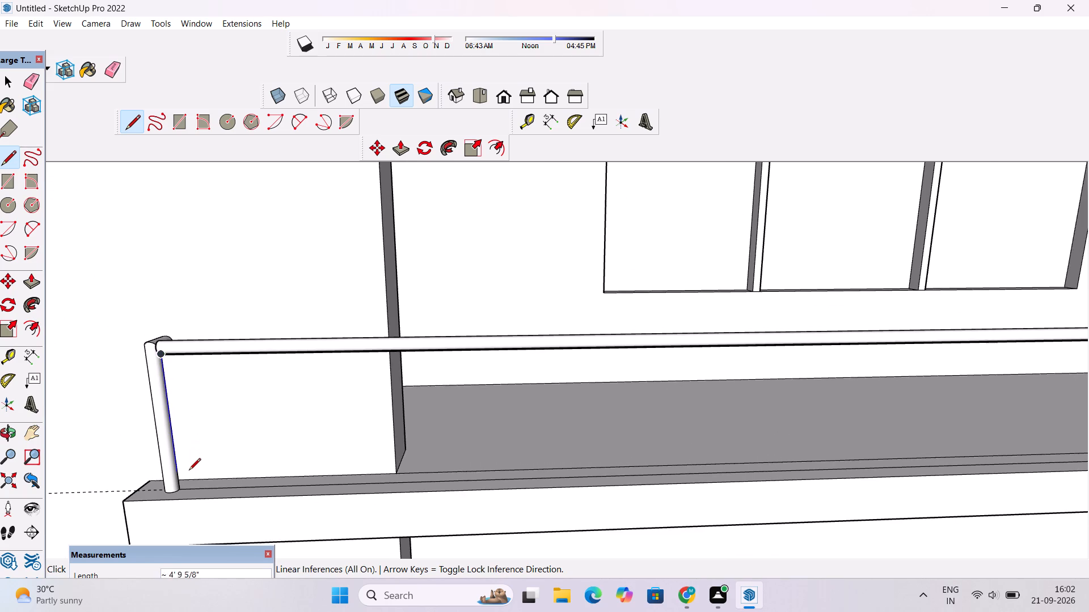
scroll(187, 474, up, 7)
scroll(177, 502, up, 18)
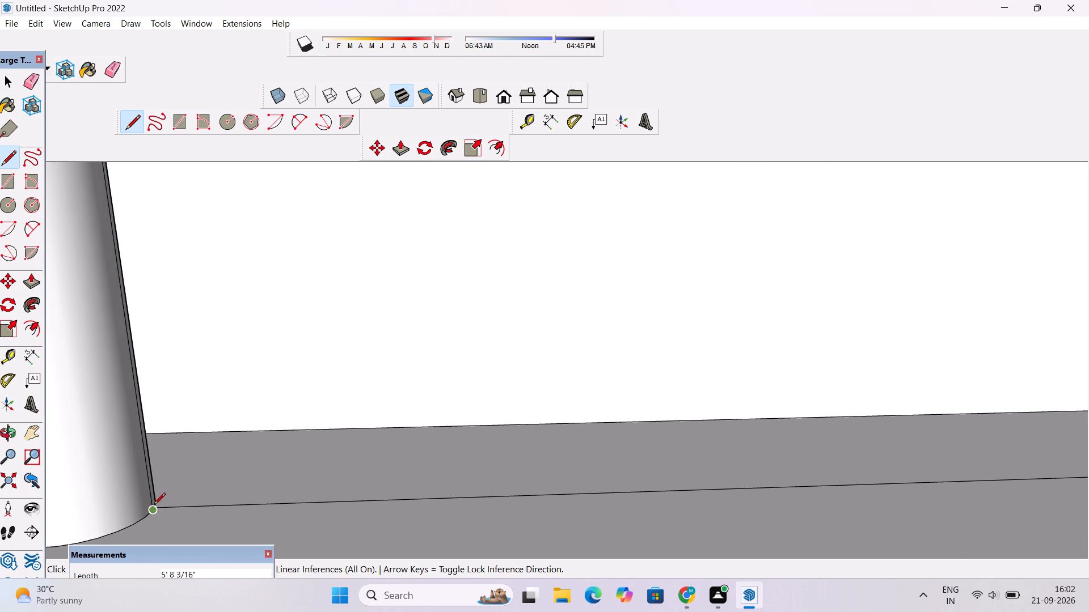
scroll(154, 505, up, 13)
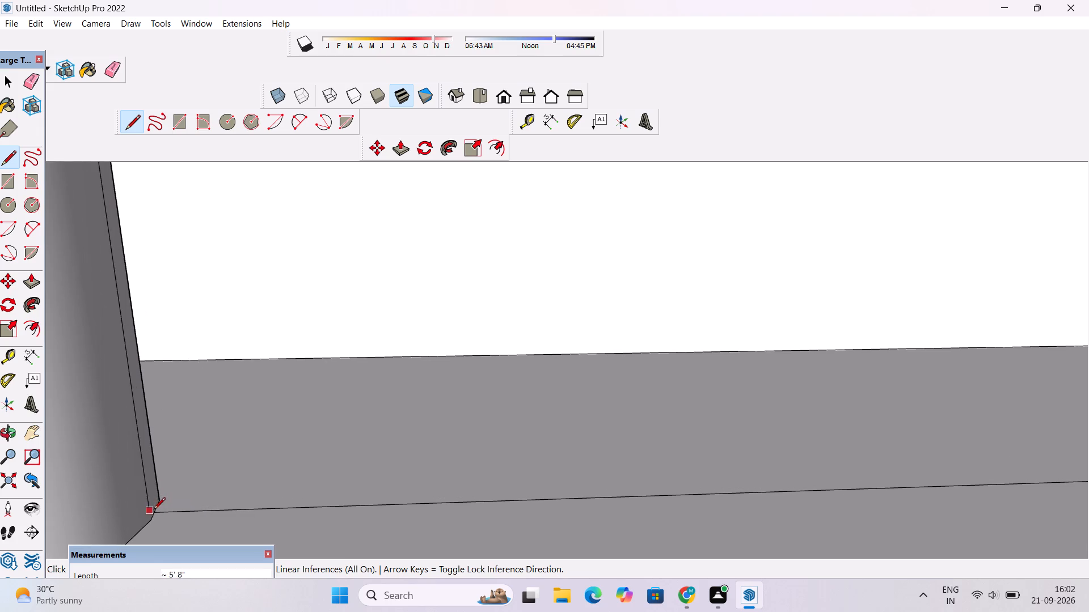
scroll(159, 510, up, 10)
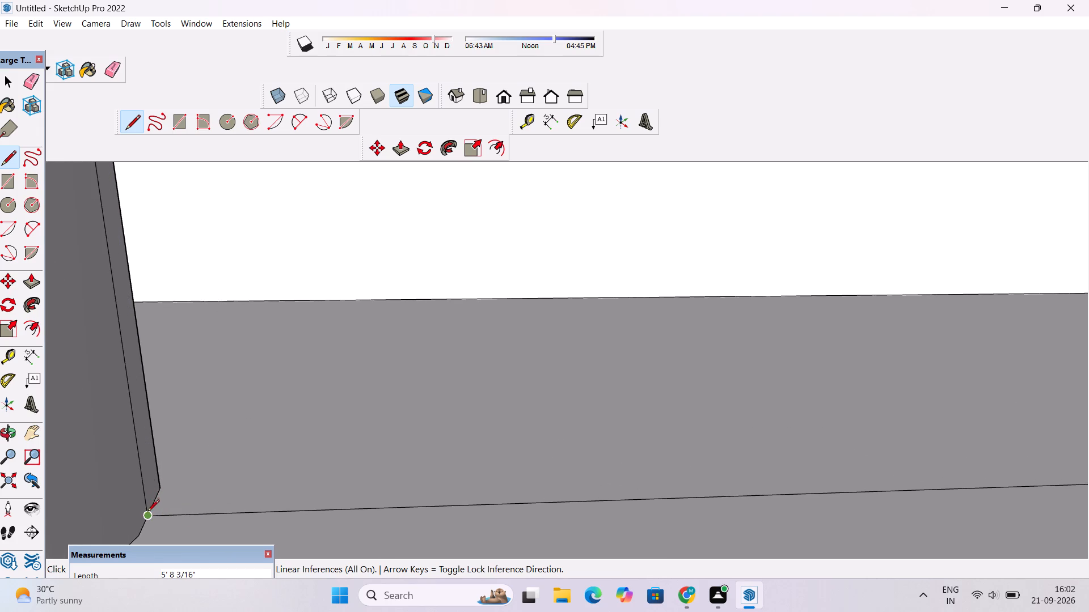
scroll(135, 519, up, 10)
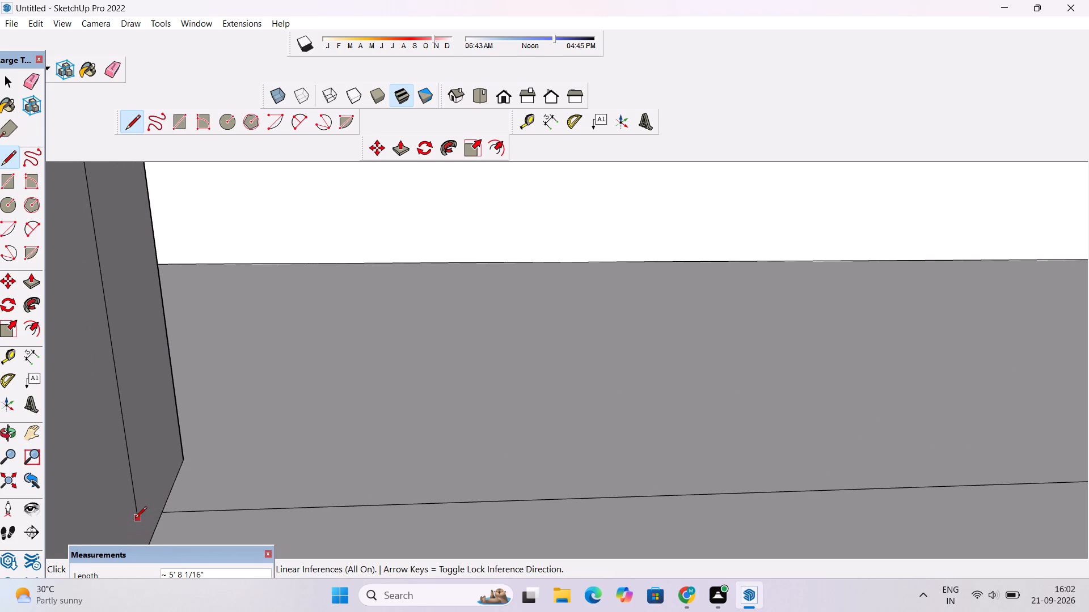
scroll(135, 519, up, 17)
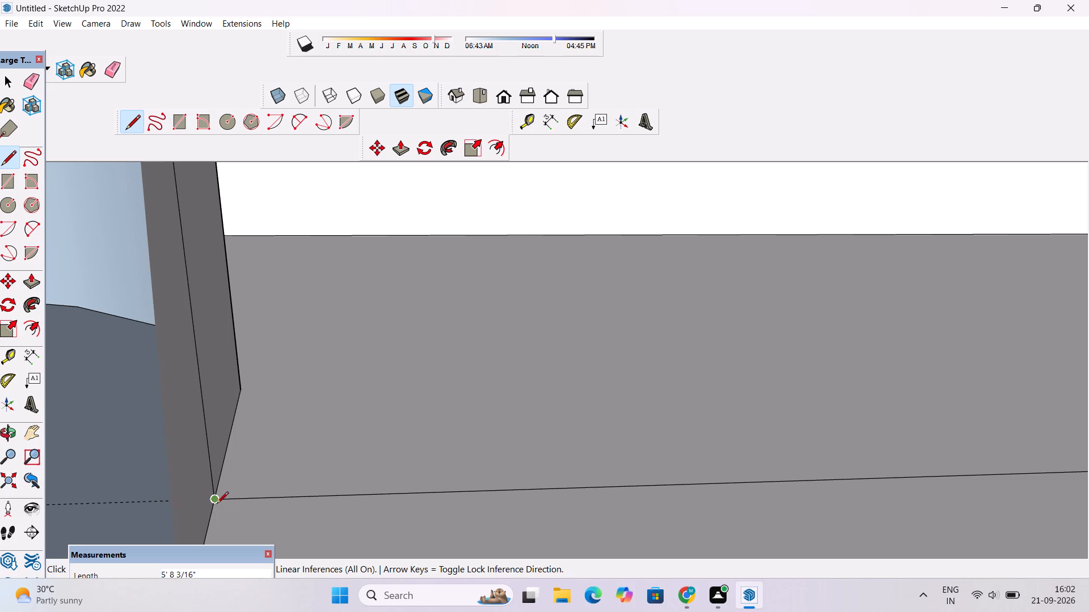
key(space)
Draw a 5'8" vertical line up the lower shelf's left front post, from the front guide line's end at its base.
text(l)
scroll(128, 508, down, 6)
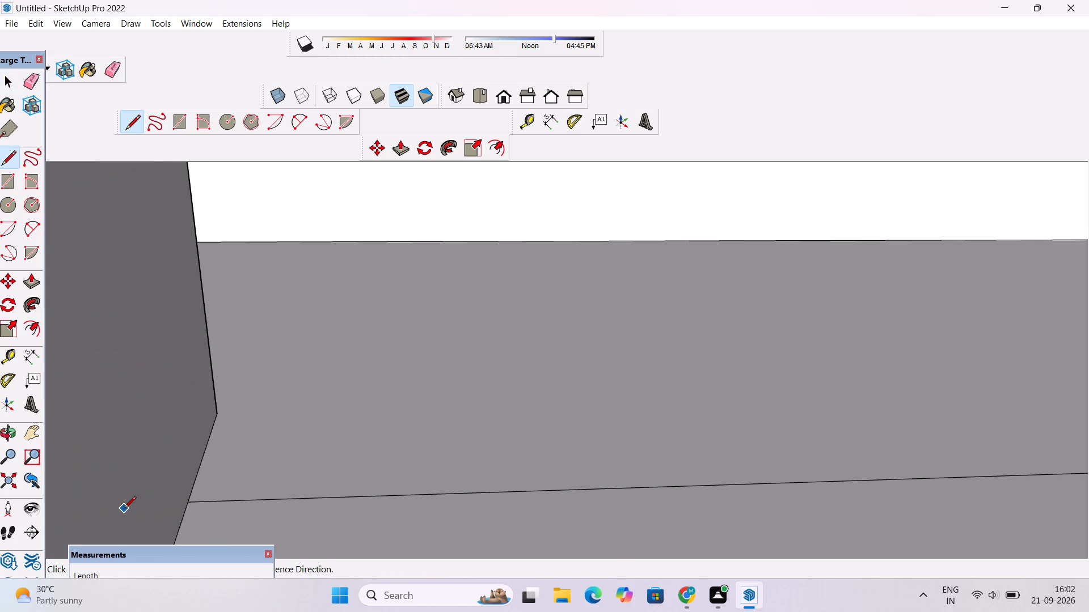
scroll(124, 509, down, 12)
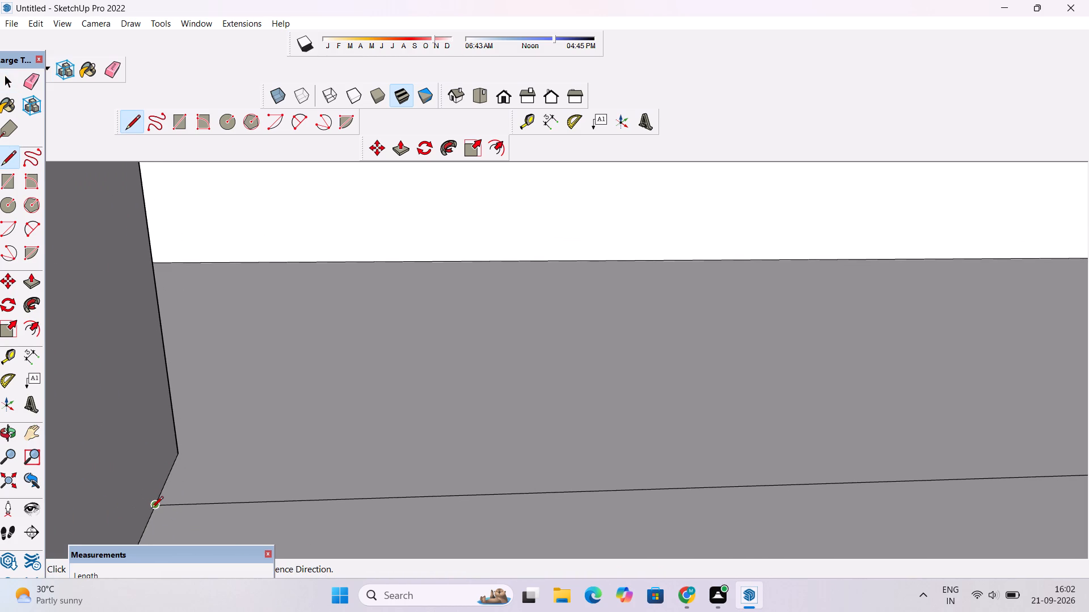
click(153, 504)
scroll(129, 421, down, 13)
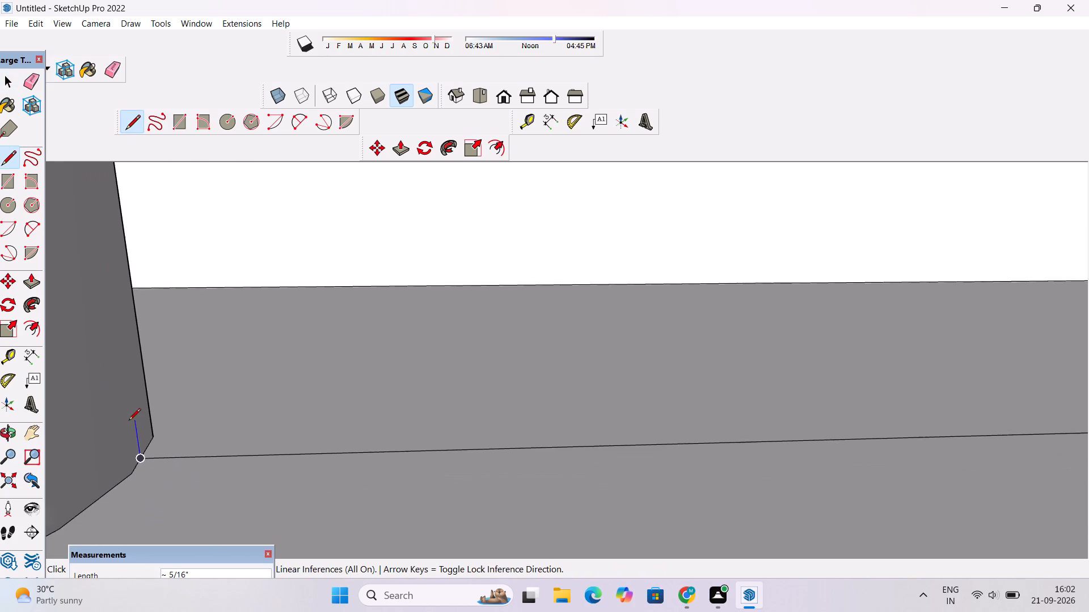
scroll(129, 421, down, 6)
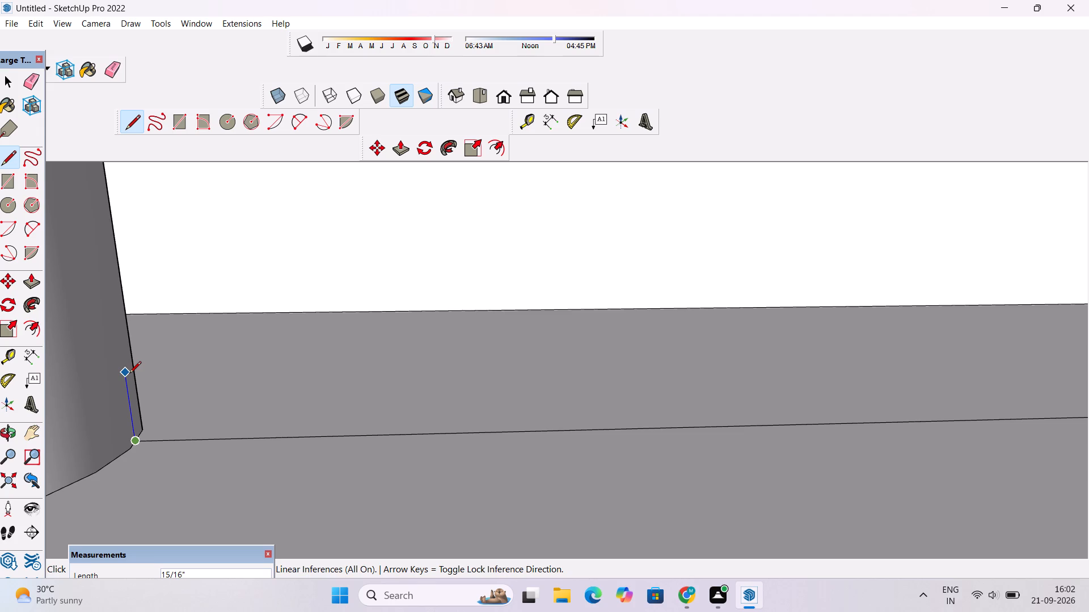
text(5')
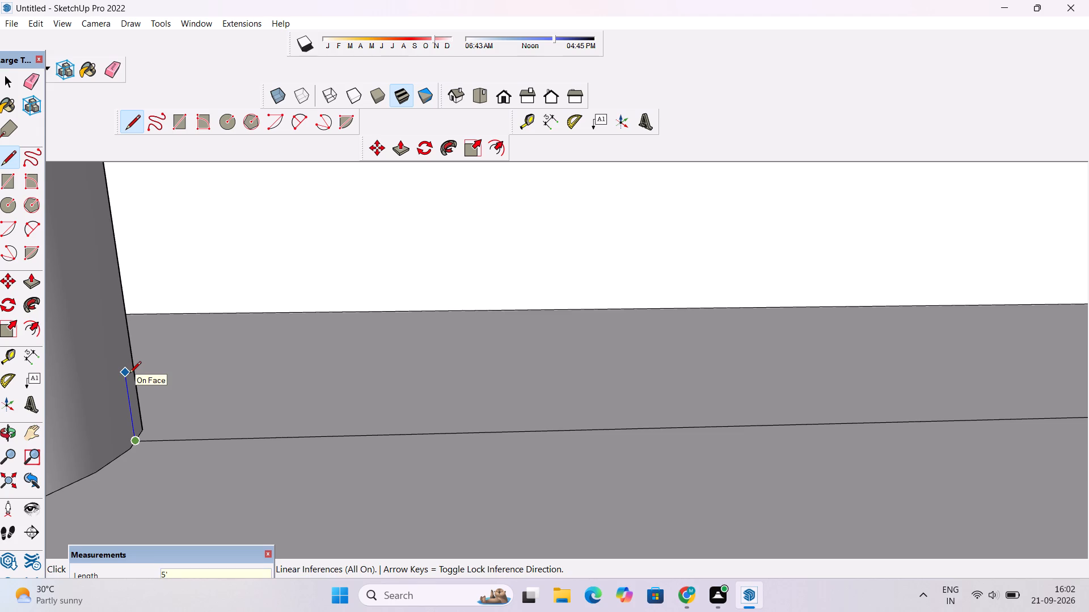
text(8")
key(Return)
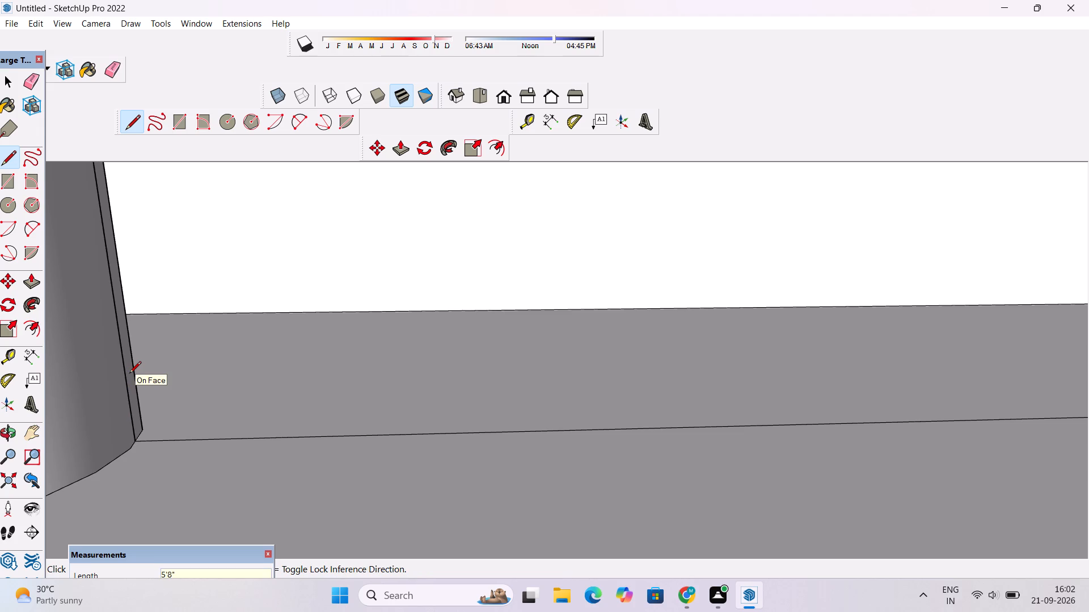
Extend the left post's vertical line up to rail-line height and join it to the horizontal line, closing the front railing panel's face.
key(o)
scroll(126, 386, down, 5)
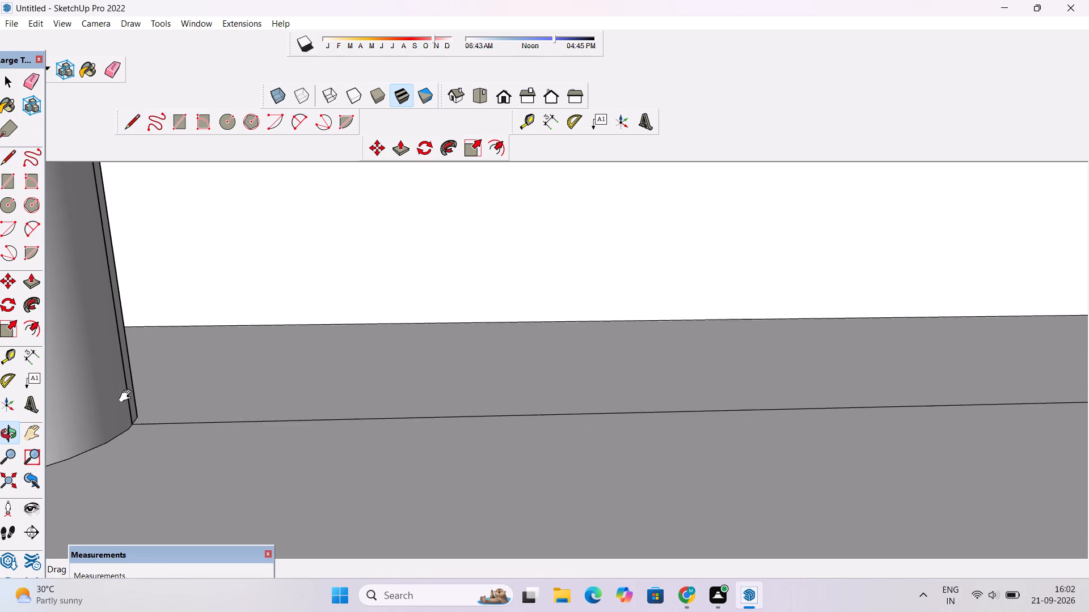
shift+drag(128, 396, 183, 499)
scroll(175, 477, down, 6)
shift+drag(185, 446, 227, 611)
scroll(205, 534, down, 6)
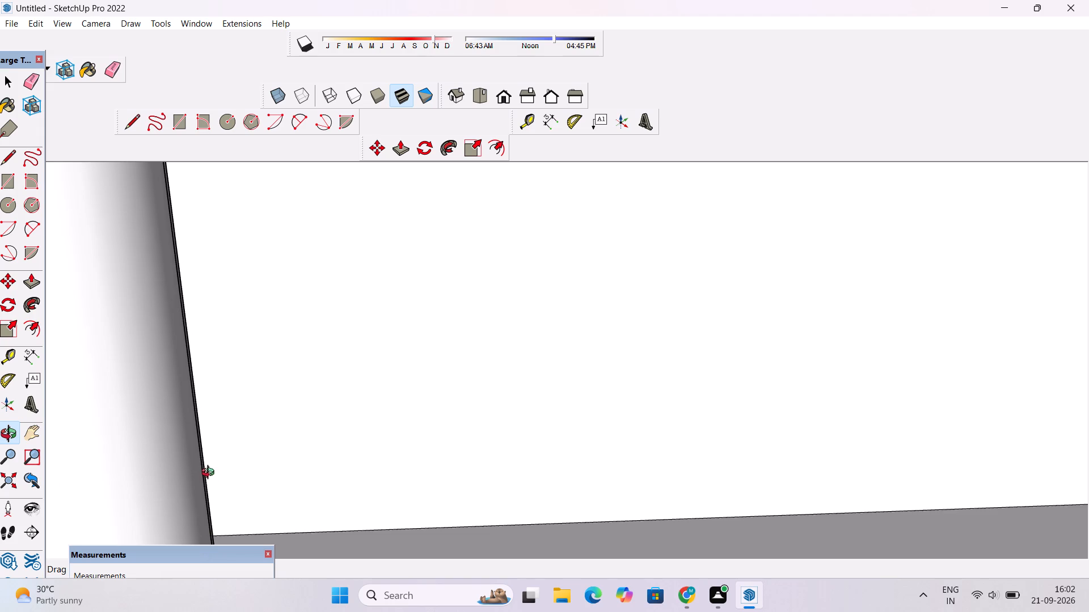
shift+scroll(195, 454, down, 10)
shift+drag(205, 334, 239, 518)
shift+drag(184, 313, 162, 435)
shift+scroll(162, 435, down, 3)
scroll(160, 235, up, 14)
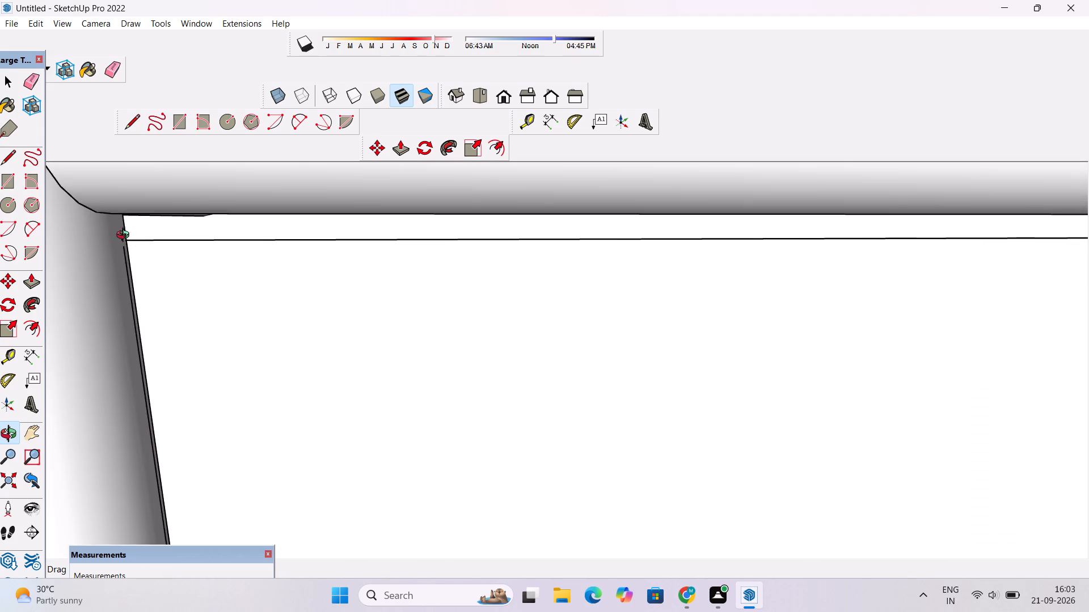
scroll(117, 235, up, 20)
scroll(117, 235, up, 5)
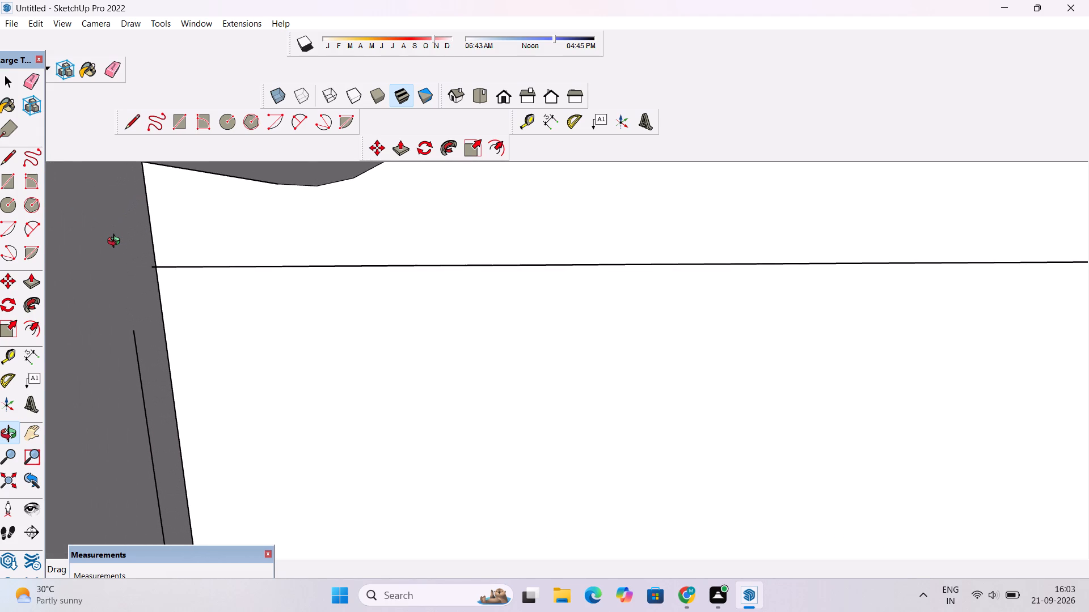
scroll(116, 243, up, 1)
key(l)
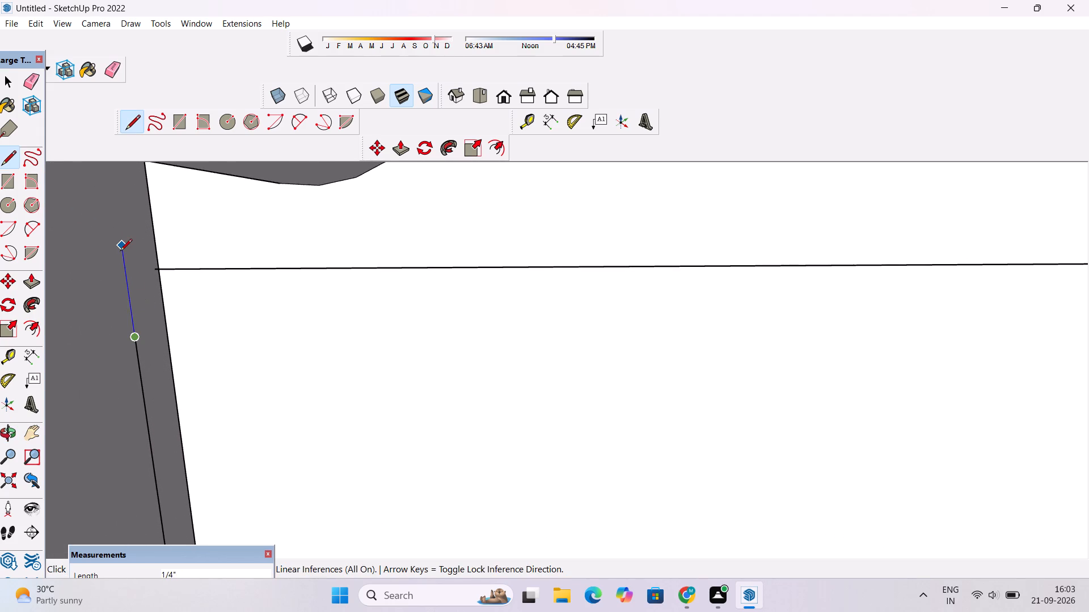
click(126, 269)
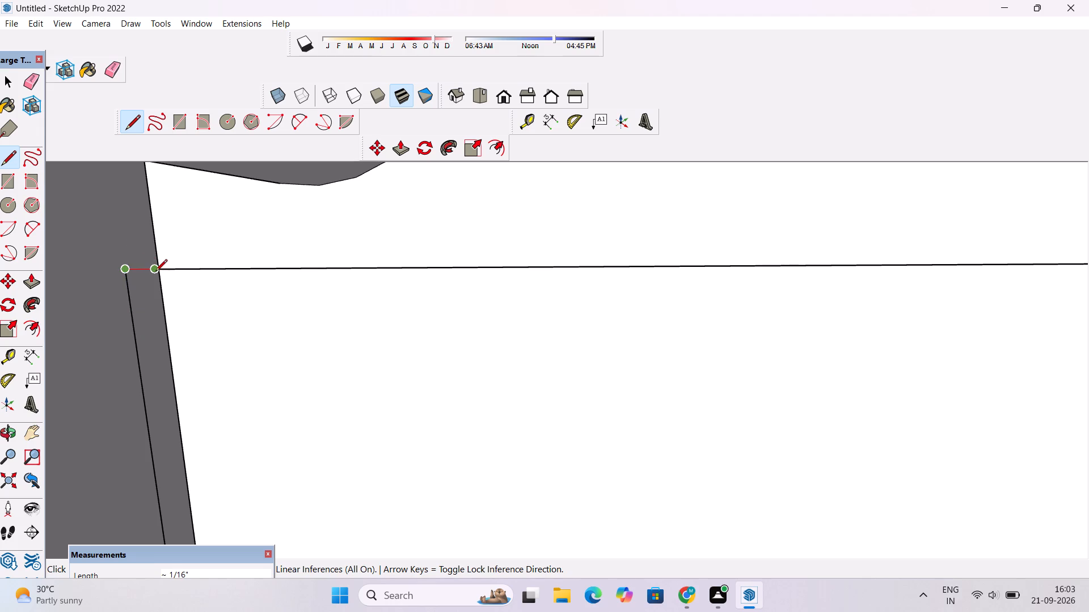
click(155, 272)
click(155, 272)
drag(139, 272, 109, 273)
key(space)
key(space)
key(space)
key(space)
key(space)
Examine the lower shelf's front panel face from outside and inside, and the open railing at the shelf's right end.
scroll(85, 278, down, 3)
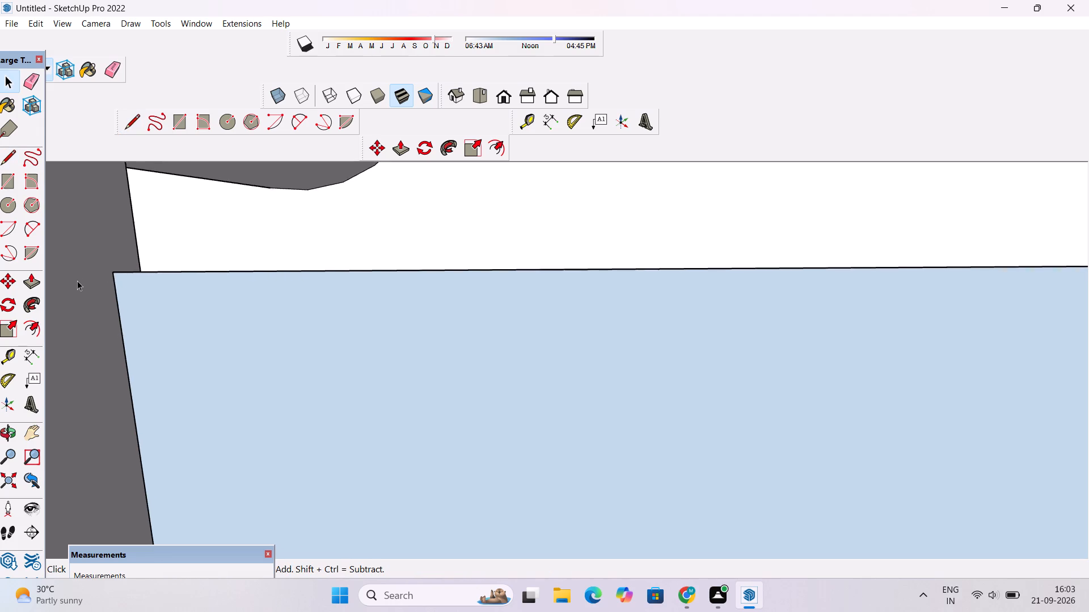
scroll(77, 280, down, 20)
scroll(77, 280, down, 20)
scroll(77, 280, down, 1)
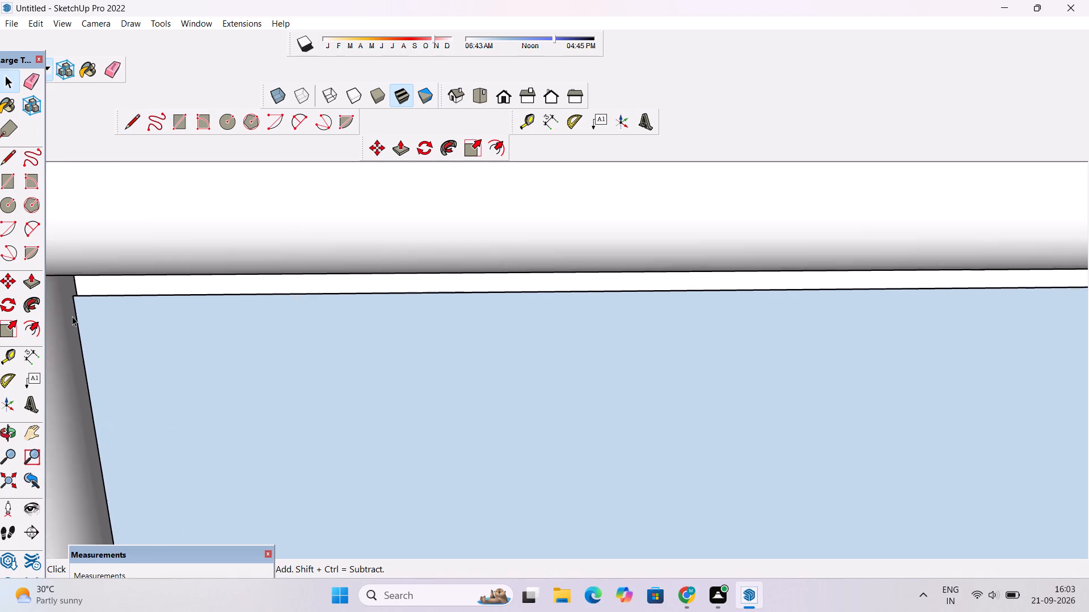
scroll(72, 316, down, 20)
scroll(72, 316, down, 20)
scroll(72, 316, down, 1)
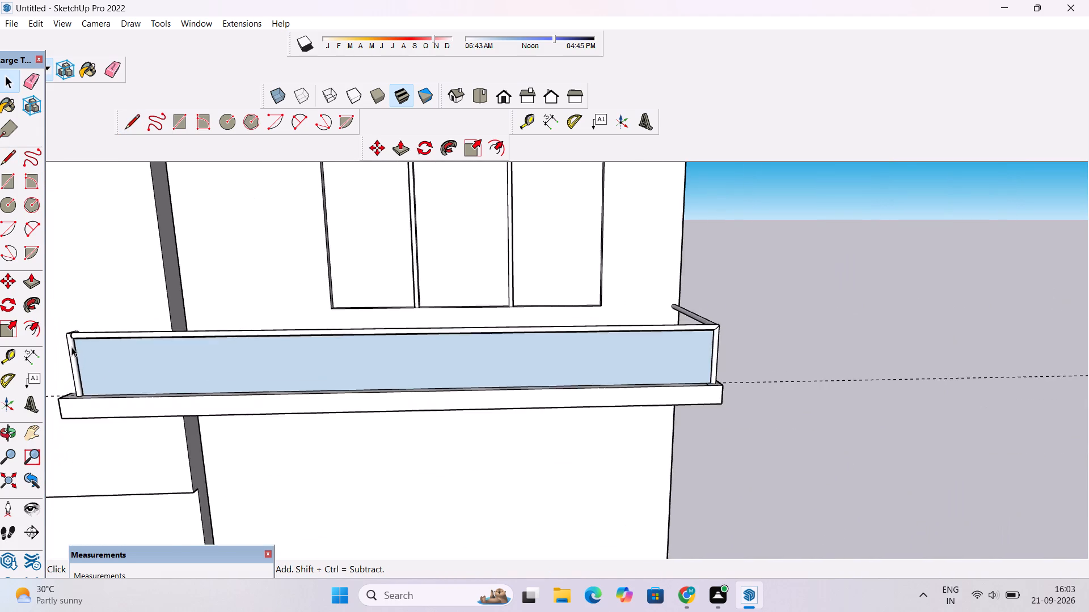
scroll(71, 347, down, 2)
click(11, 427)
drag(595, 384, 596, 384)
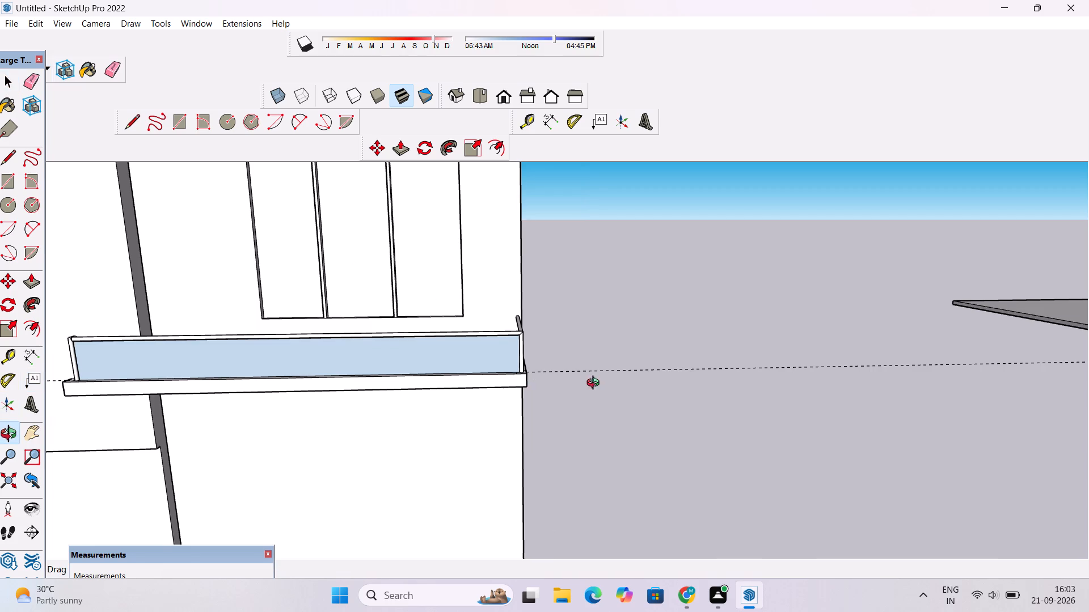
drag(596, 384, 489, 388)
scroll(508, 341, up, 4)
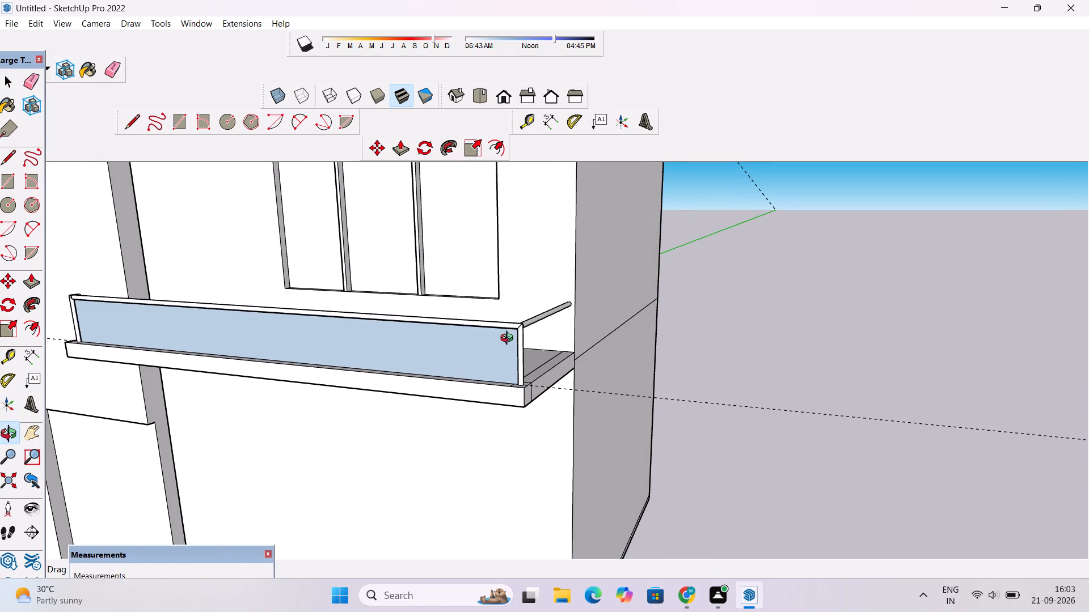
scroll(513, 326, up, 1)
scroll(513, 326, down, 4)
drag(745, 342, 610, 360)
scroll(497, 345, up, 10)
drag(559, 345, 397, 376)
scroll(368, 367, up, 1)
scroll(368, 367, down, 4)
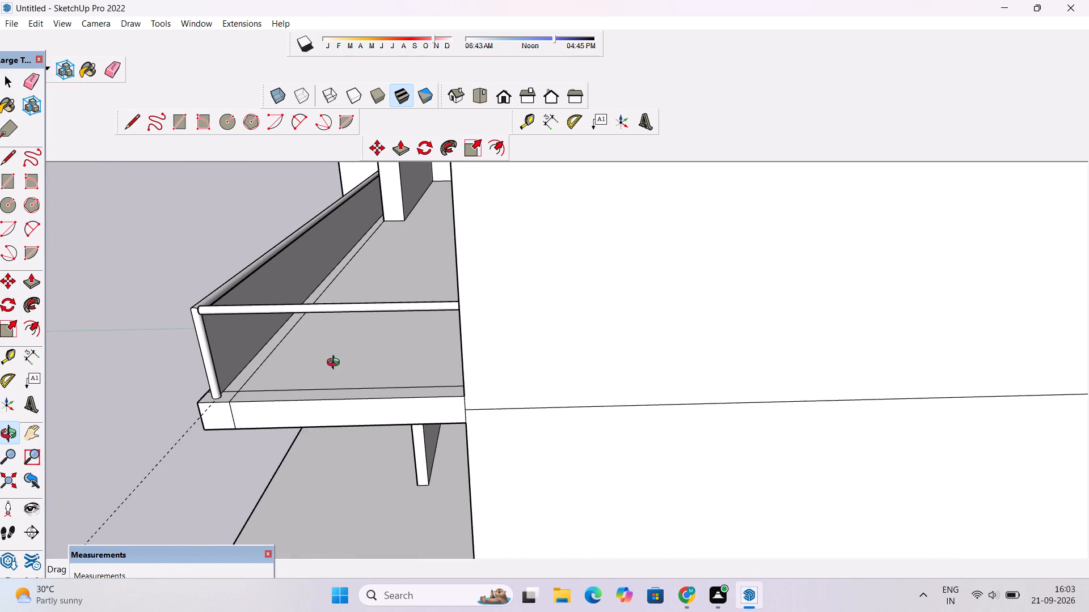
Place a guide line about 9" in from the lower shelf's right end edge, parallel to it and through the corner post's base.
scroll(336, 364, up, 2)
shift+drag(353, 364, 412, 359)
scroll(415, 359, down, 5)
drag(415, 377, 420, 428)
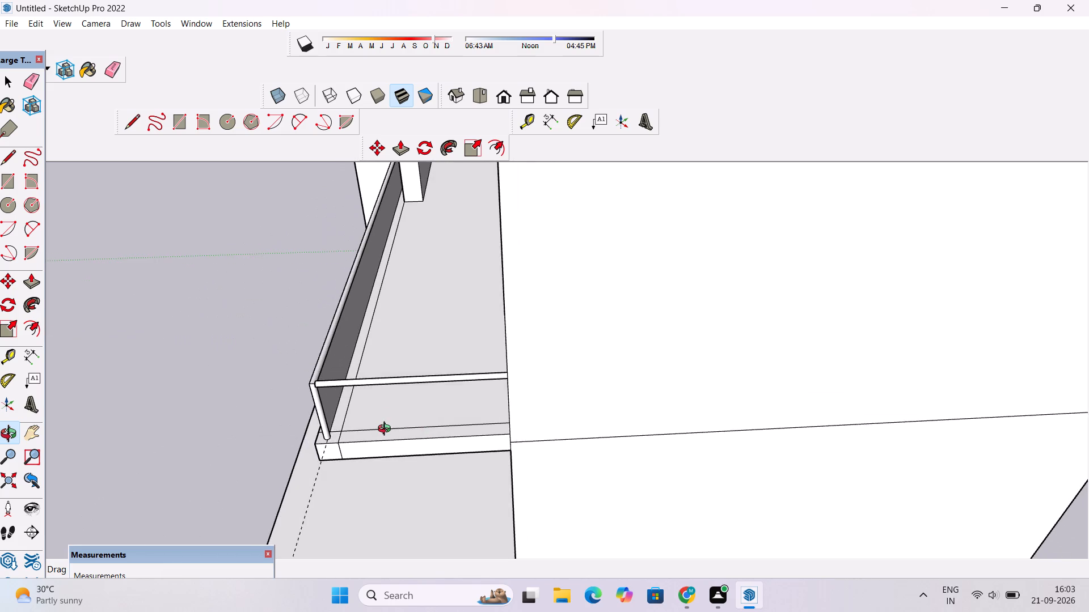
scroll(387, 430, up, 2)
shift+drag(387, 430, 402, 324)
drag(395, 372, 391, 409)
scroll(391, 410, up, 4)
shift+drag(391, 411, 423, 386)
scroll(424, 386, down, 7)
drag(425, 387, 425, 431)
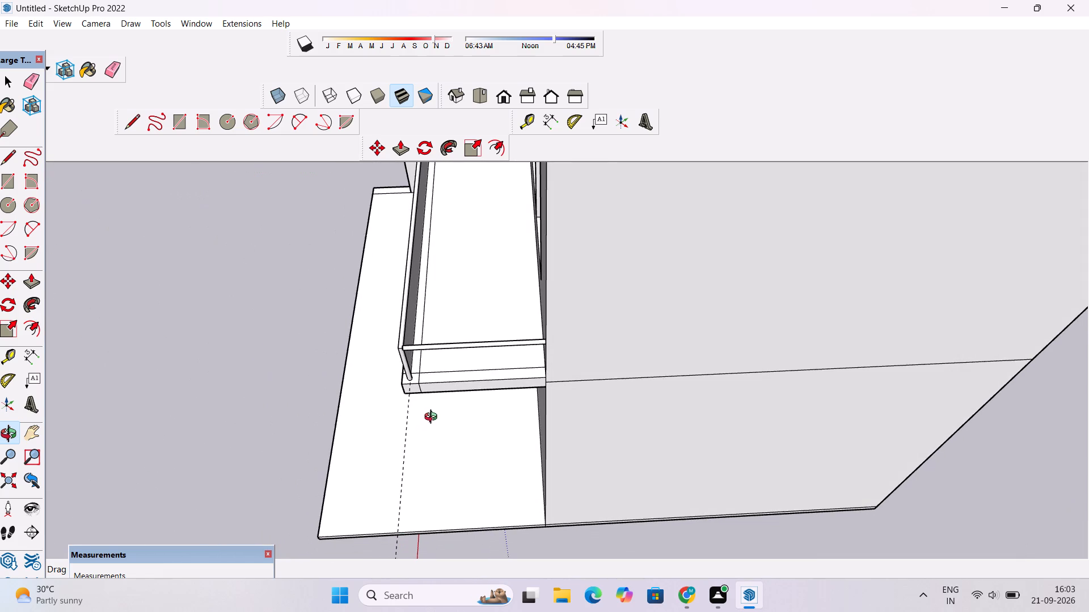
scroll(470, 380, up, 7)
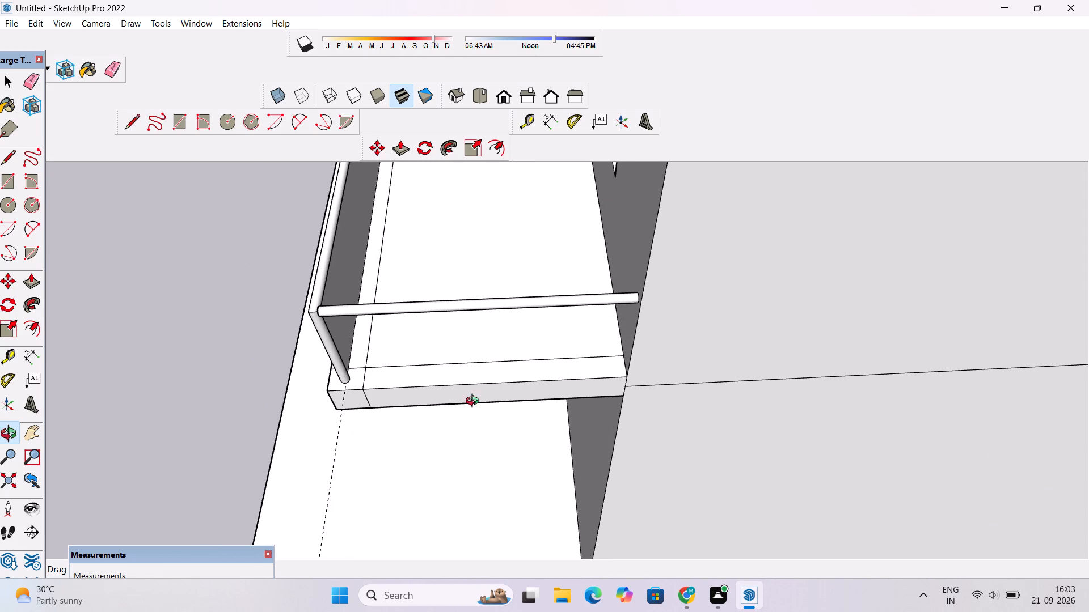
scroll(477, 380, up, 8)
shift+drag(463, 398, 458, 401)
key(t)
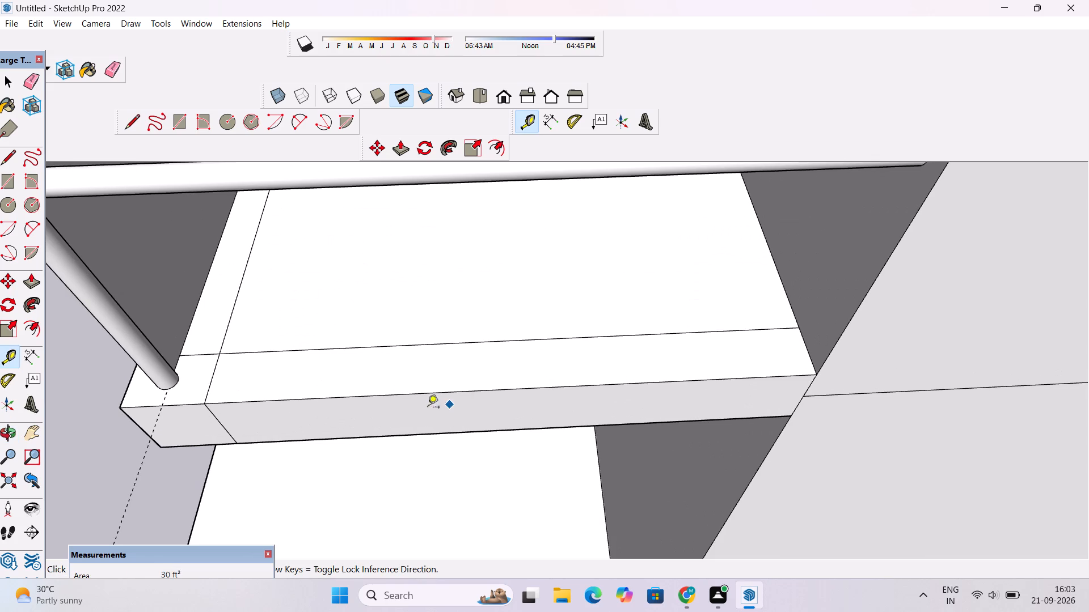
click(461, 391)
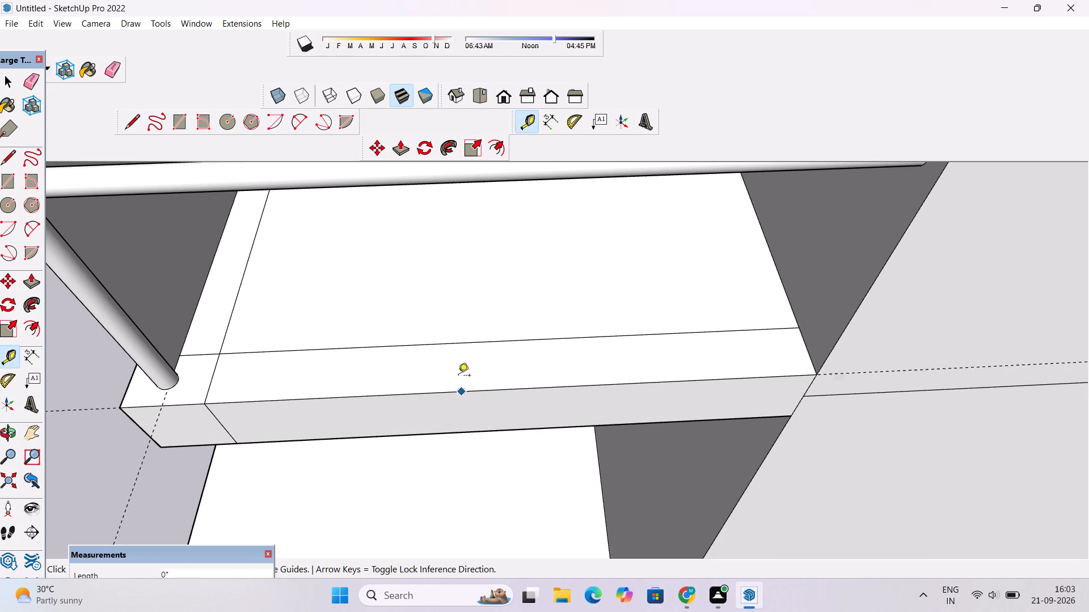
click(130, 383)
Draw a line about 15'10" long along the new guide, from the wall to the corner post's base.
key(l)
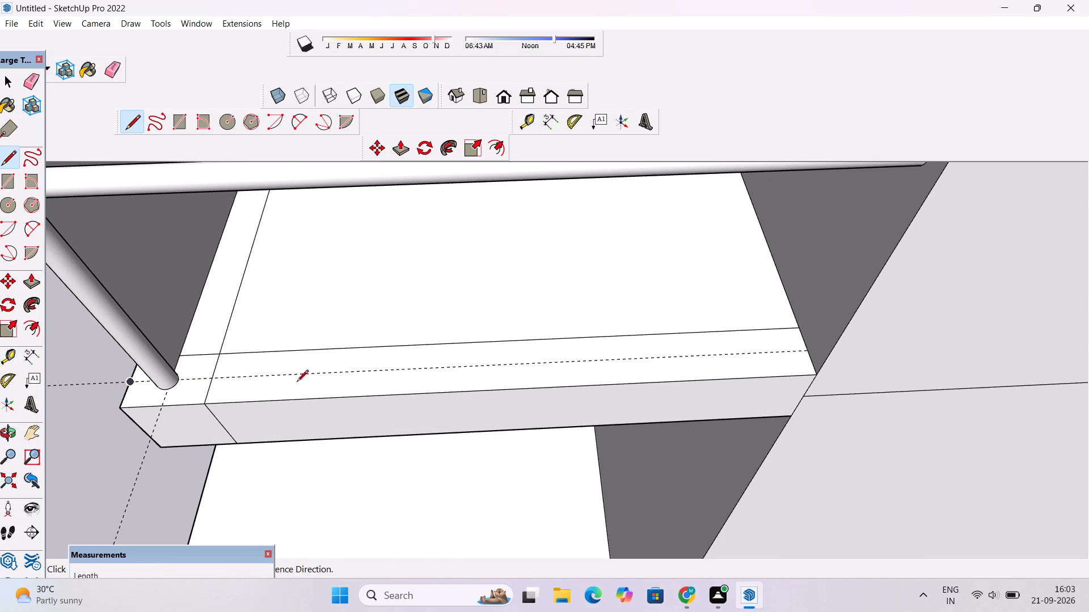
scroll(810, 353, up, 1)
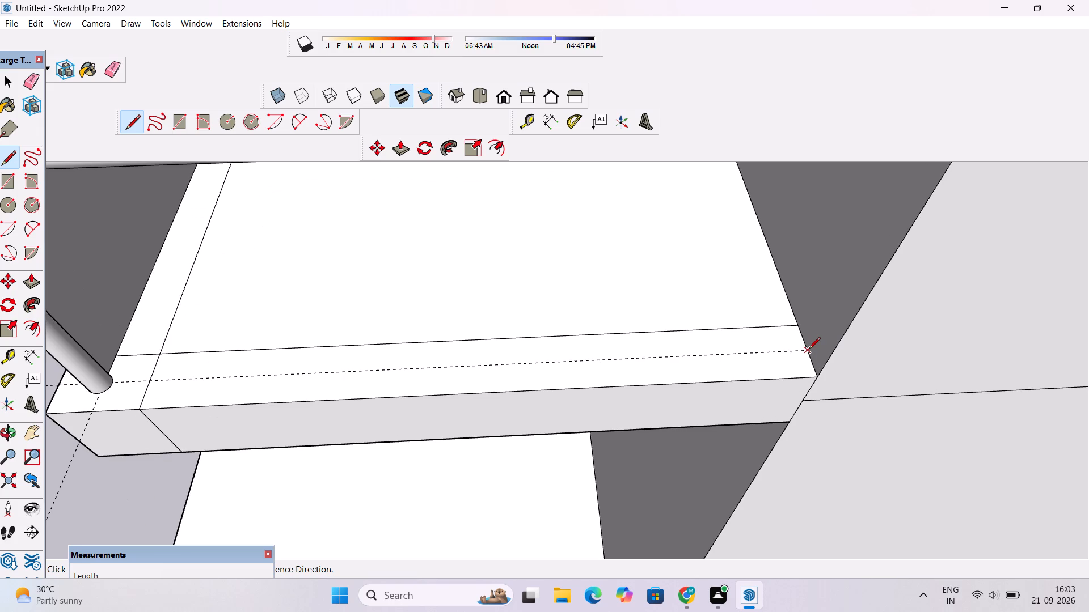
click(808, 349)
scroll(710, 359, down, 5)
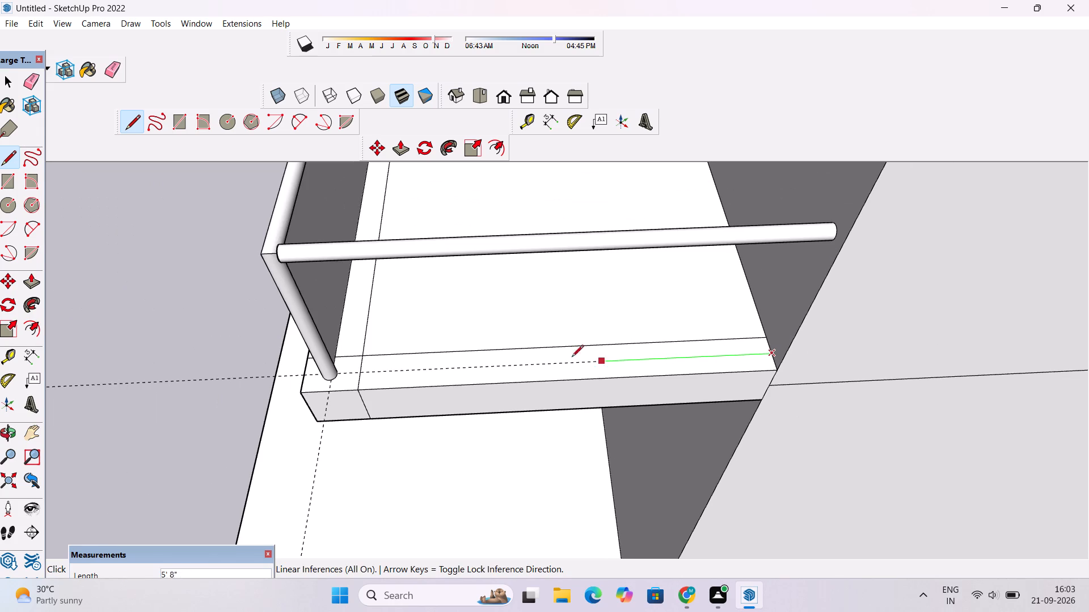
scroll(390, 370, up, 8)
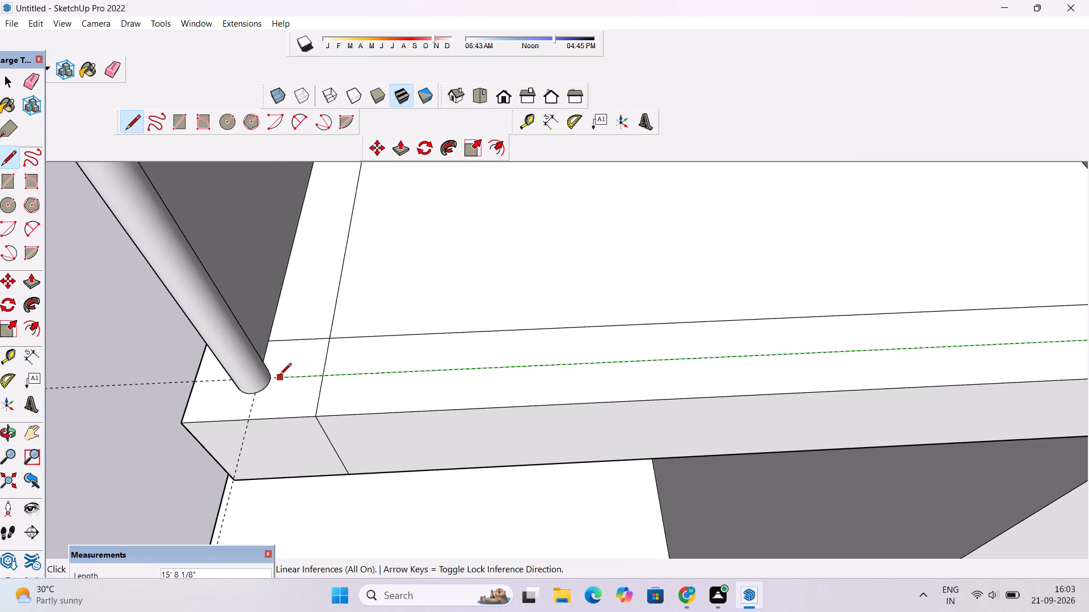
scroll(268, 375, up, 10)
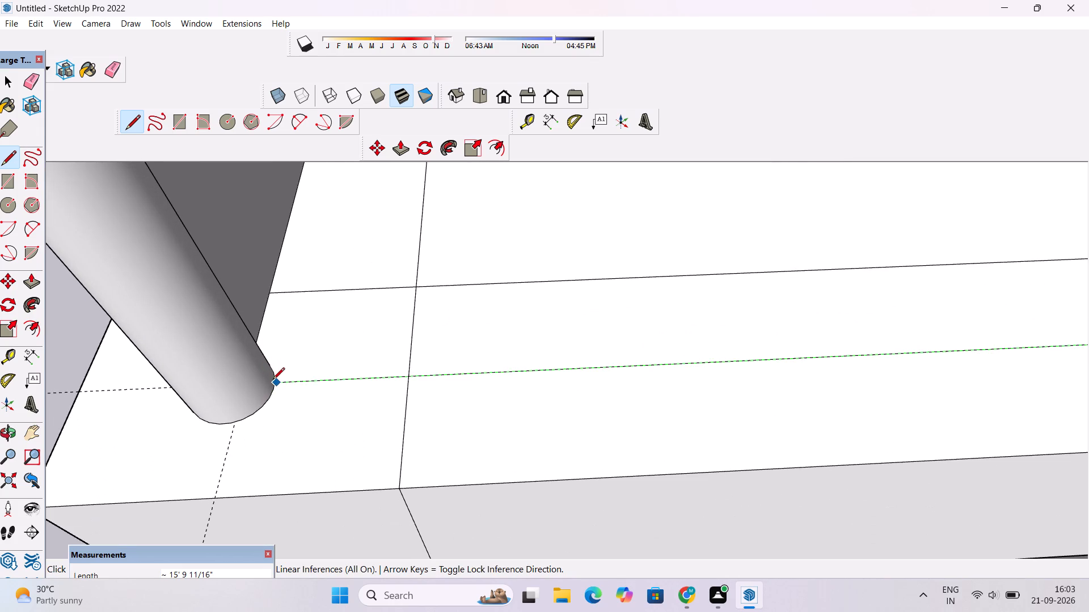
scroll(273, 380, up, 14)
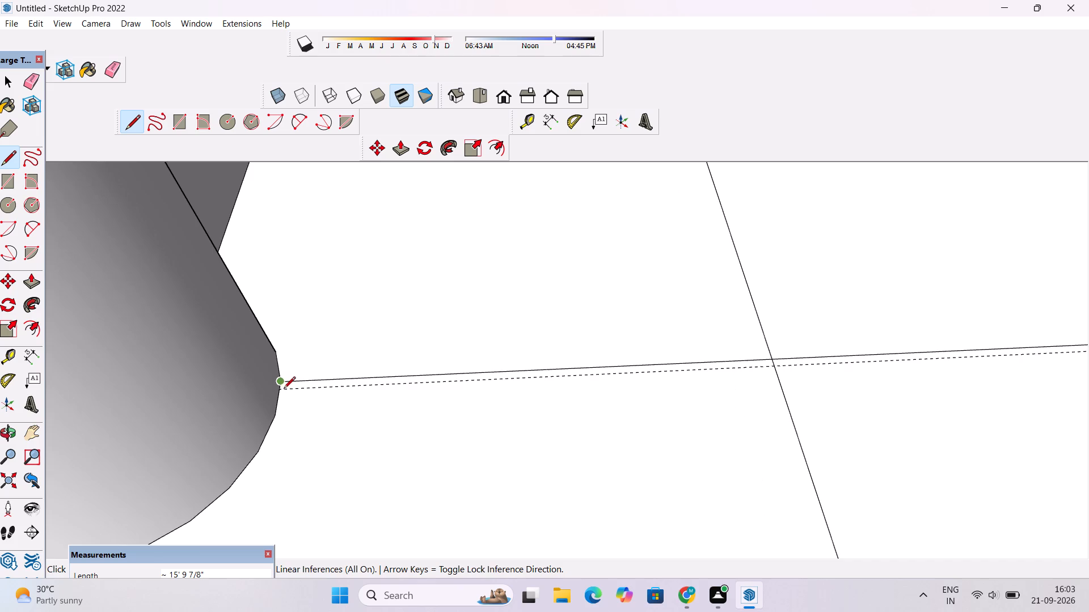
scroll(284, 389, up, 9)
click(283, 389)
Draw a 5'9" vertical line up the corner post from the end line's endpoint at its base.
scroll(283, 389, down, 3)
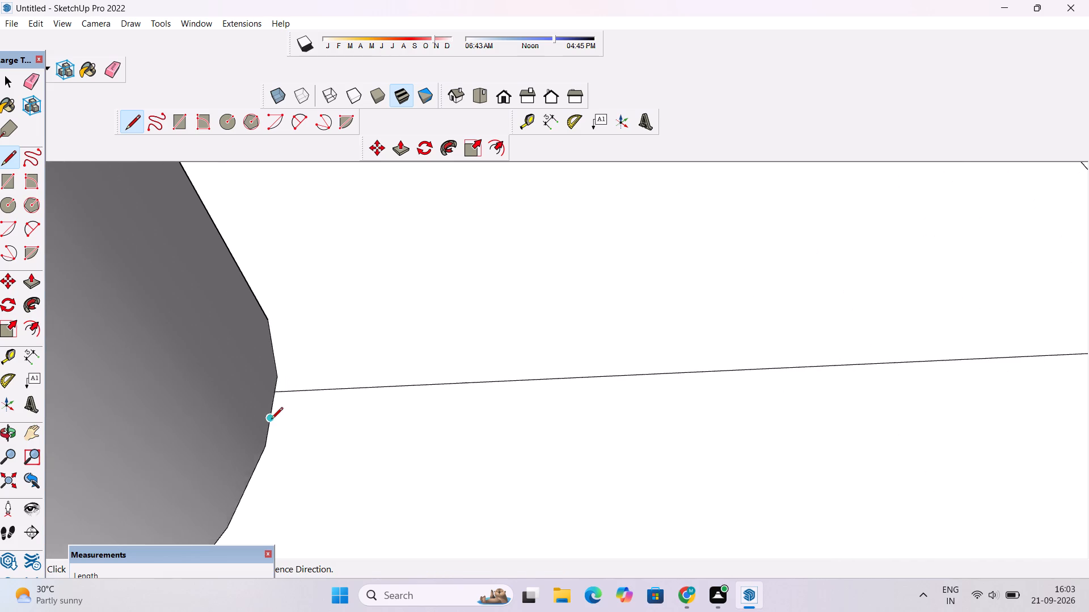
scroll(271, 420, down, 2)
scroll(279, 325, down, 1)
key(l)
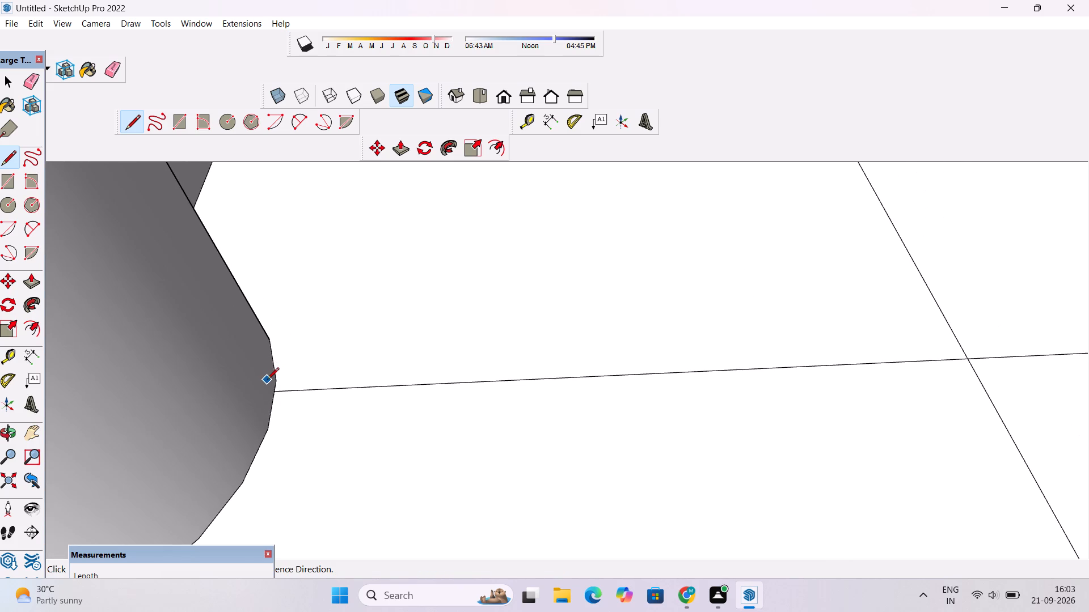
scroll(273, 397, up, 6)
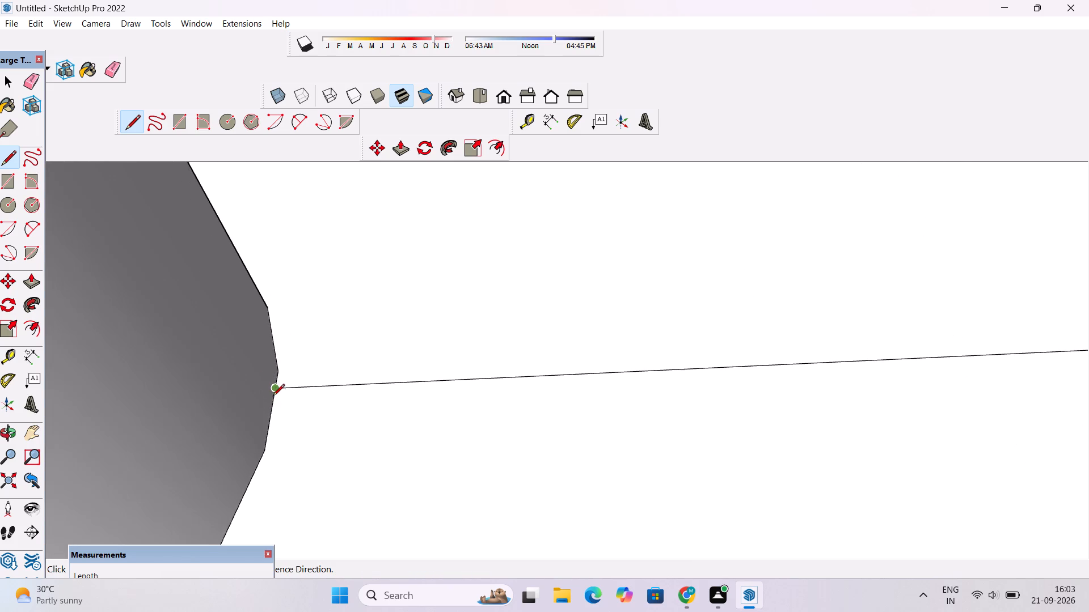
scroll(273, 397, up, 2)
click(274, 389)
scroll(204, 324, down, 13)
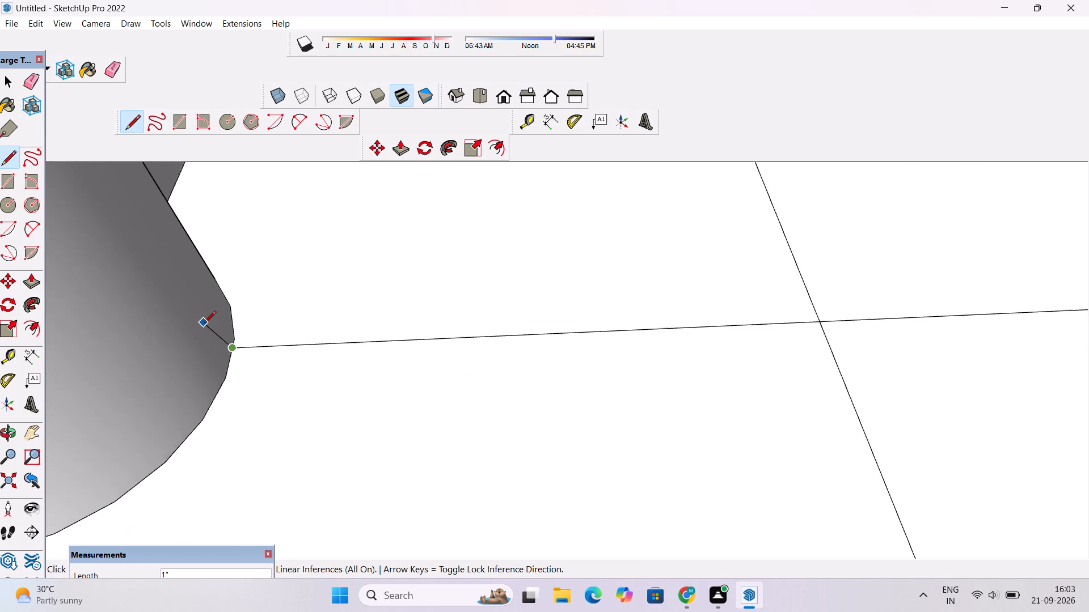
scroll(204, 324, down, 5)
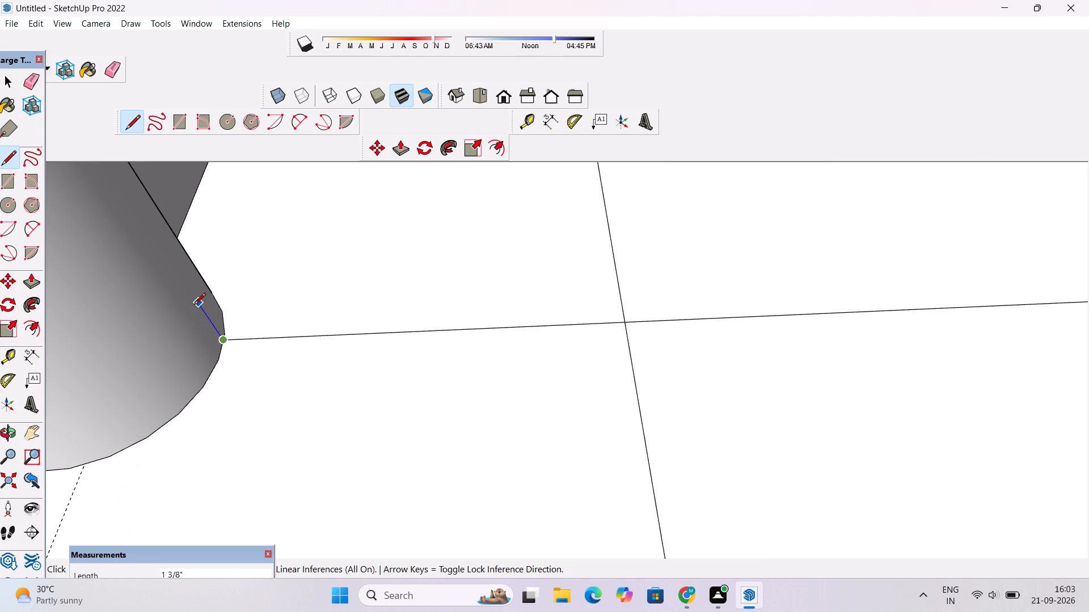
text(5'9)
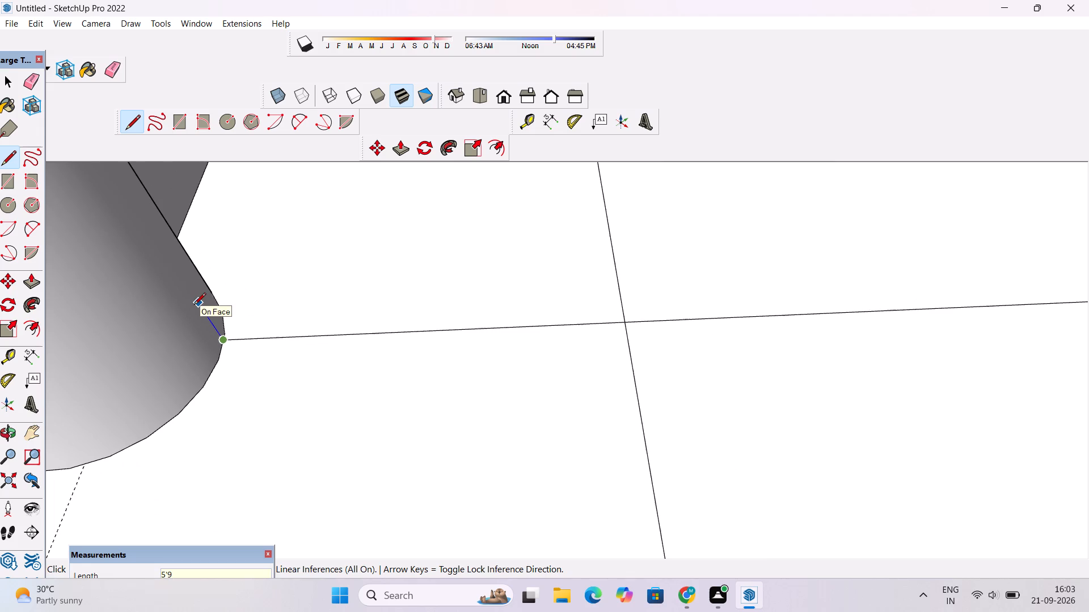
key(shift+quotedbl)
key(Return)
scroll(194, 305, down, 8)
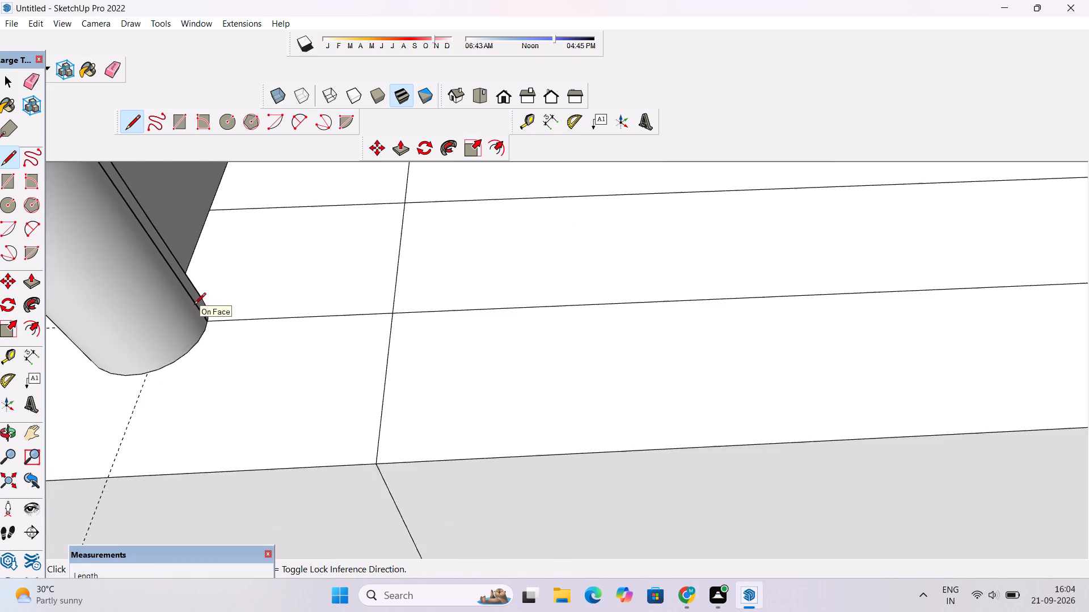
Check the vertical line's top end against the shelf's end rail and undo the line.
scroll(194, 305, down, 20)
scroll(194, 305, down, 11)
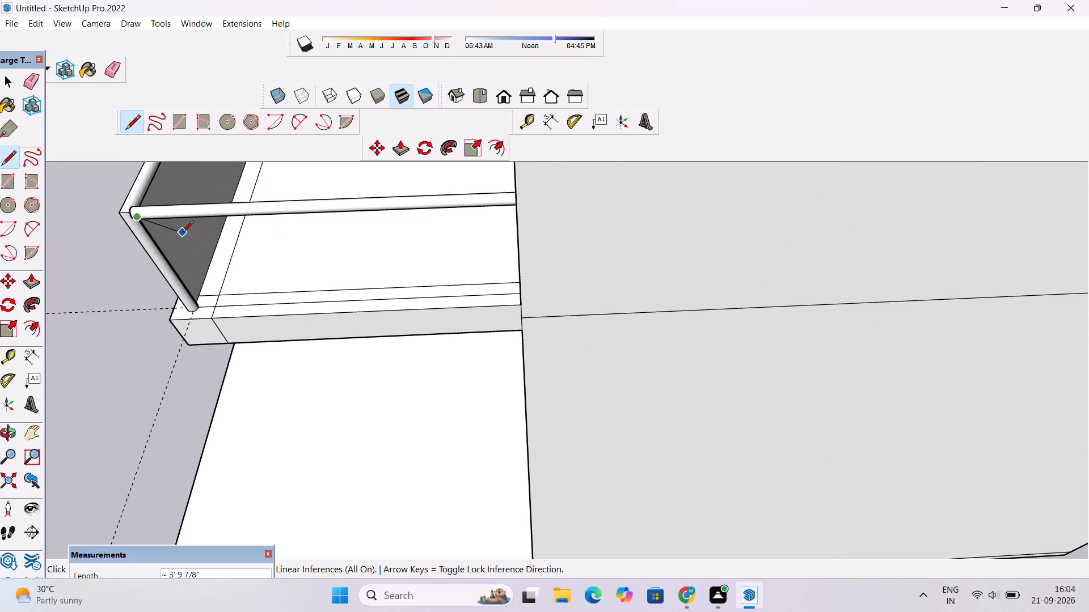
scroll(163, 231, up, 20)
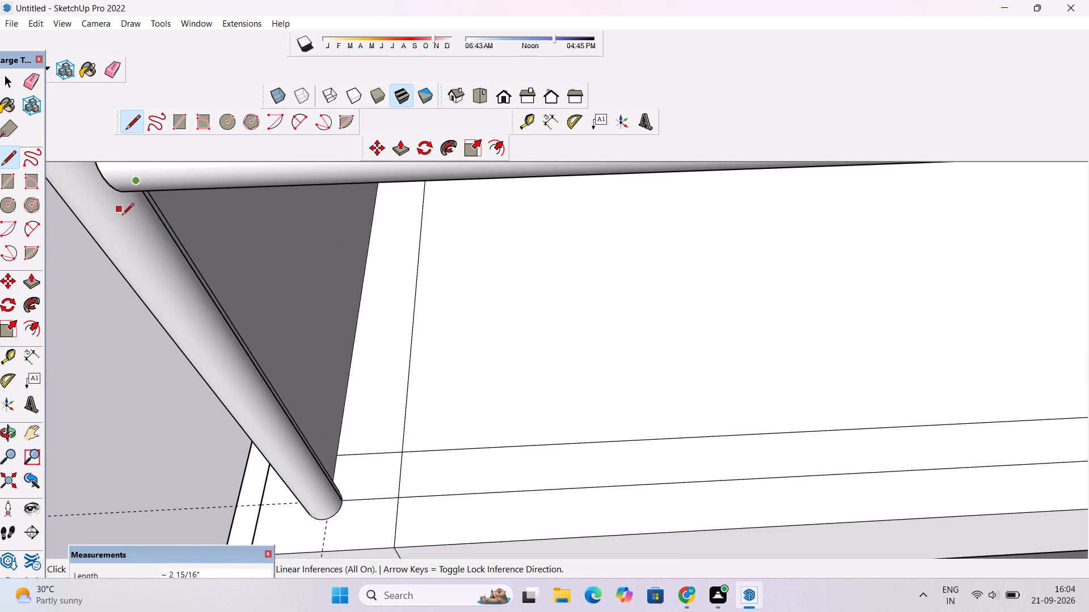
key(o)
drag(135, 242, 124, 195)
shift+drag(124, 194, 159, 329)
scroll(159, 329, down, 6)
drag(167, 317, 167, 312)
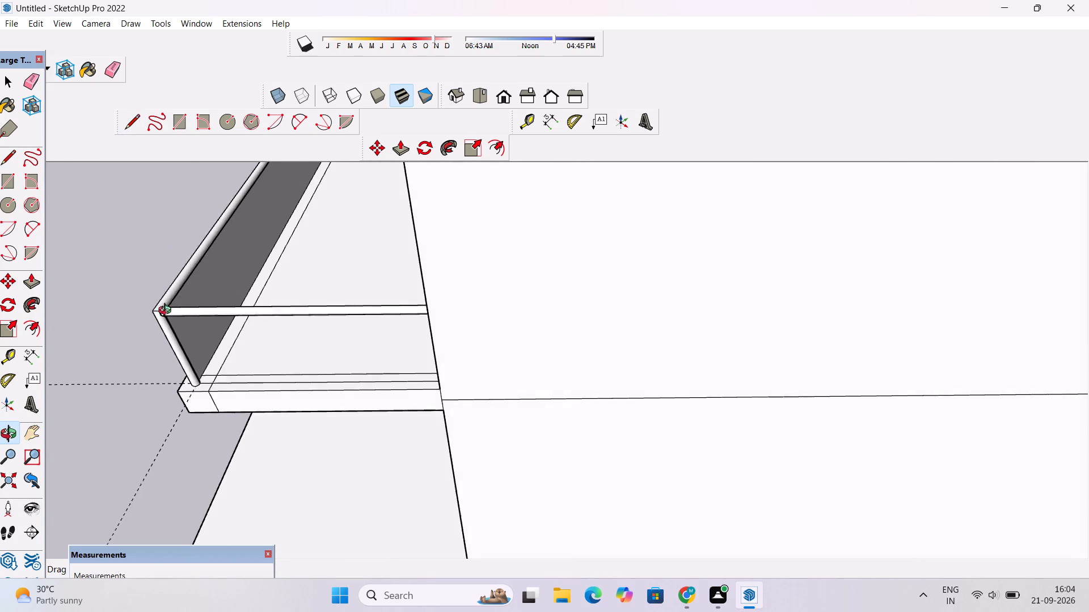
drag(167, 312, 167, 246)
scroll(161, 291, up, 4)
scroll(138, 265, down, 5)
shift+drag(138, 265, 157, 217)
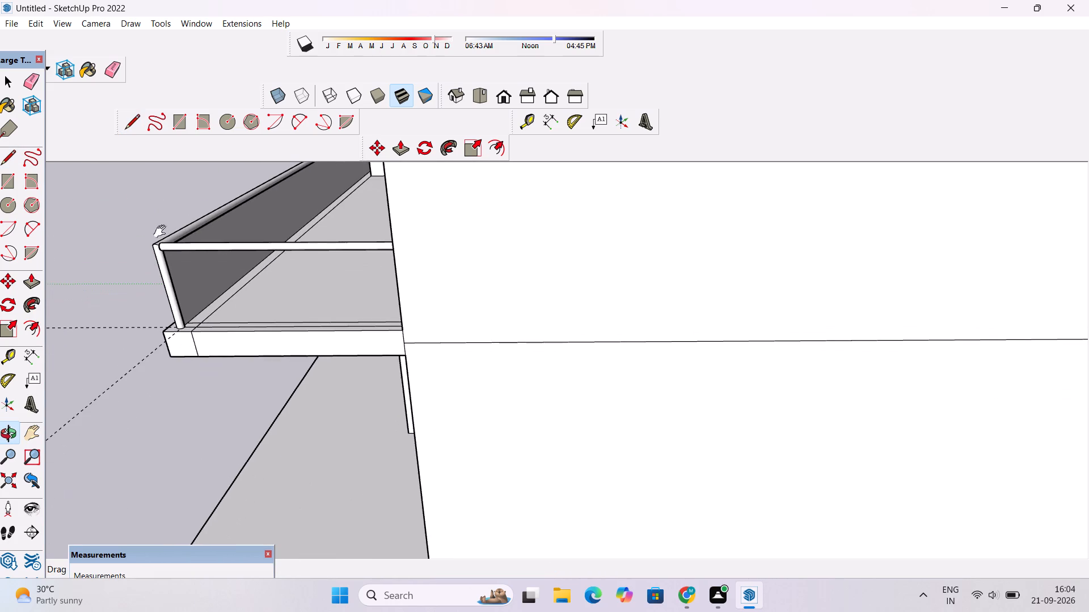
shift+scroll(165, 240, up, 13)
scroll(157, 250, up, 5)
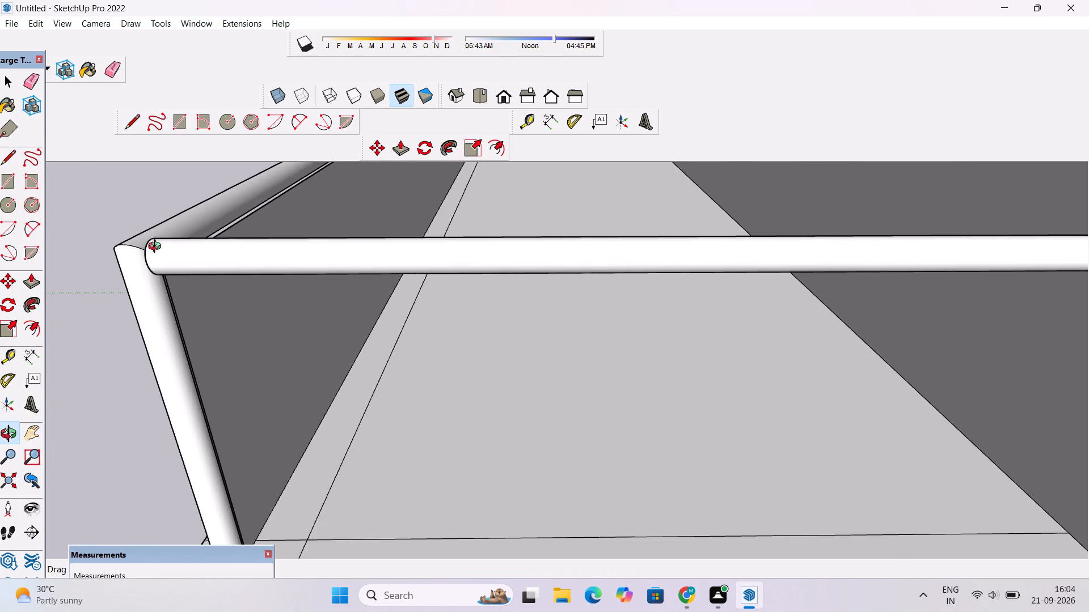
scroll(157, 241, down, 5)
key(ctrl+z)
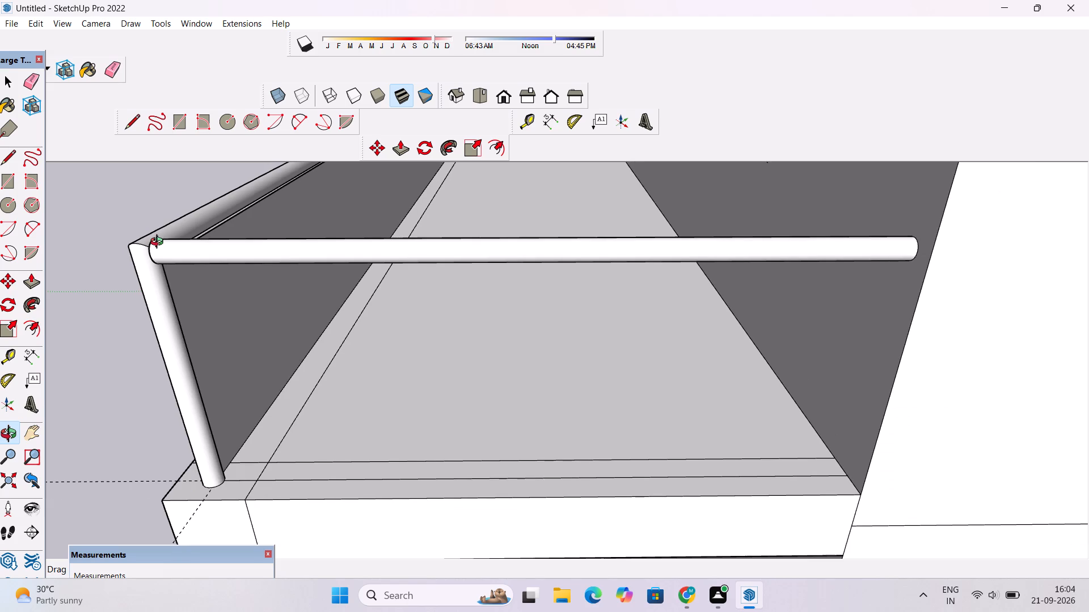
Draw a 5'6" vertical line up the corner post from the end line's endpoint at its base.
key(l)
scroll(197, 444, up, 1)
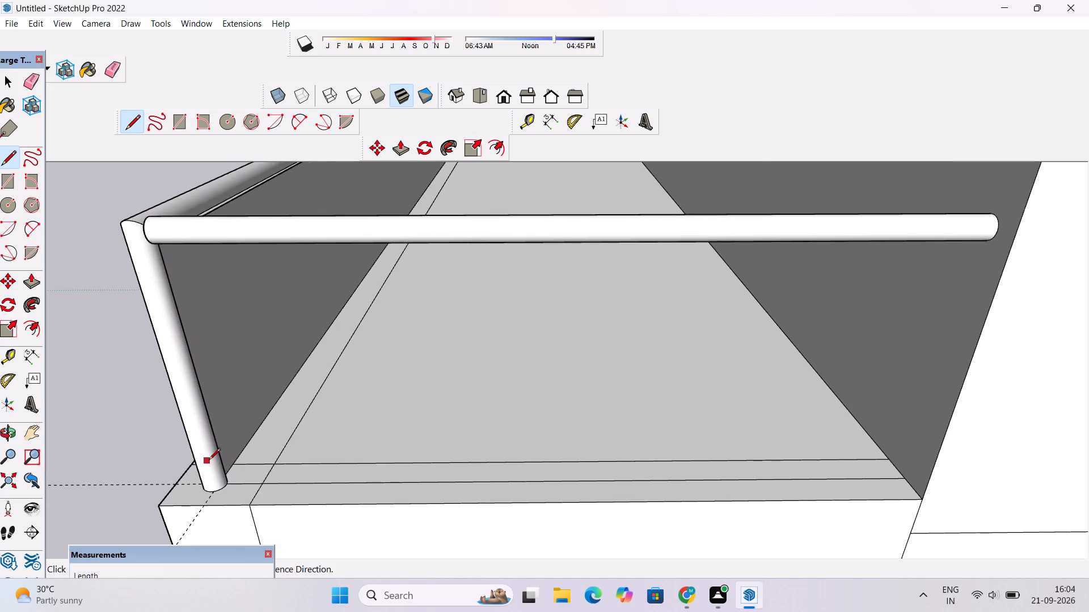
scroll(243, 497, up, 20)
scroll(243, 497, up, 2)
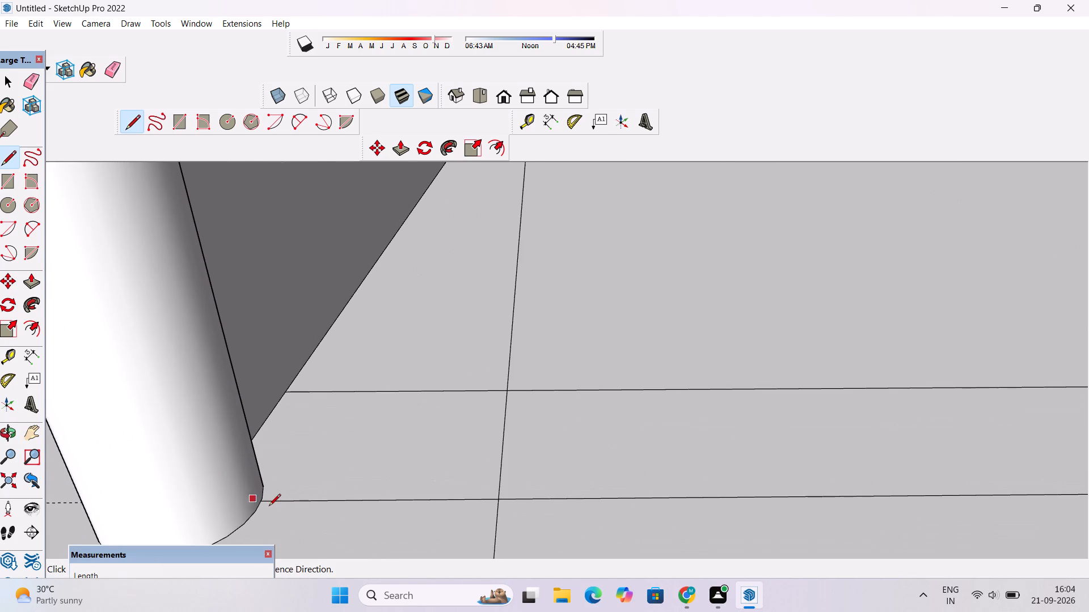
scroll(269, 507, up, 15)
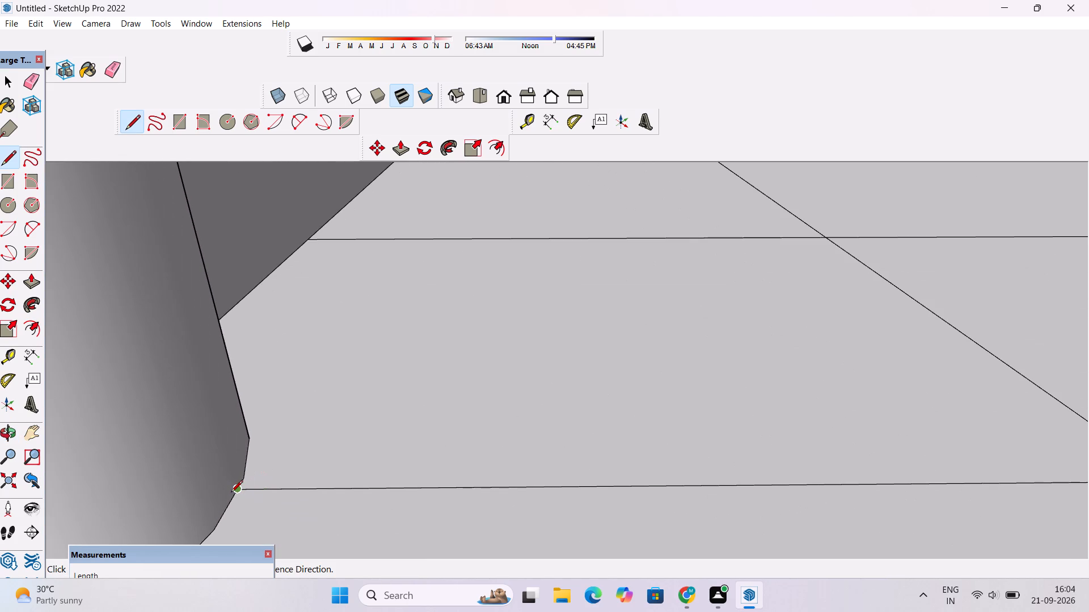
click(235, 490)
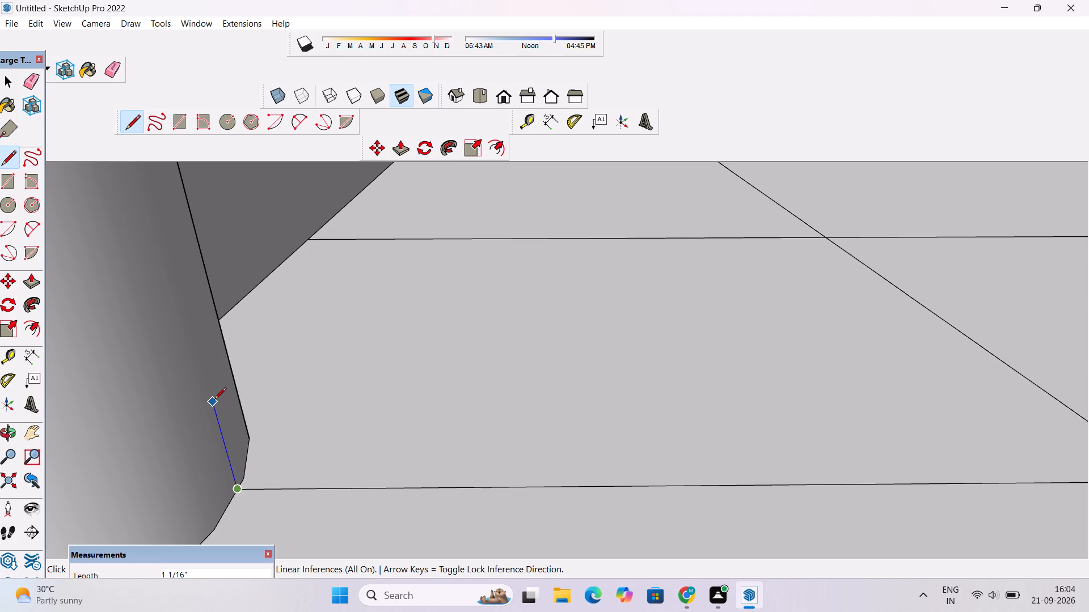
text(5'6")
key(Return)
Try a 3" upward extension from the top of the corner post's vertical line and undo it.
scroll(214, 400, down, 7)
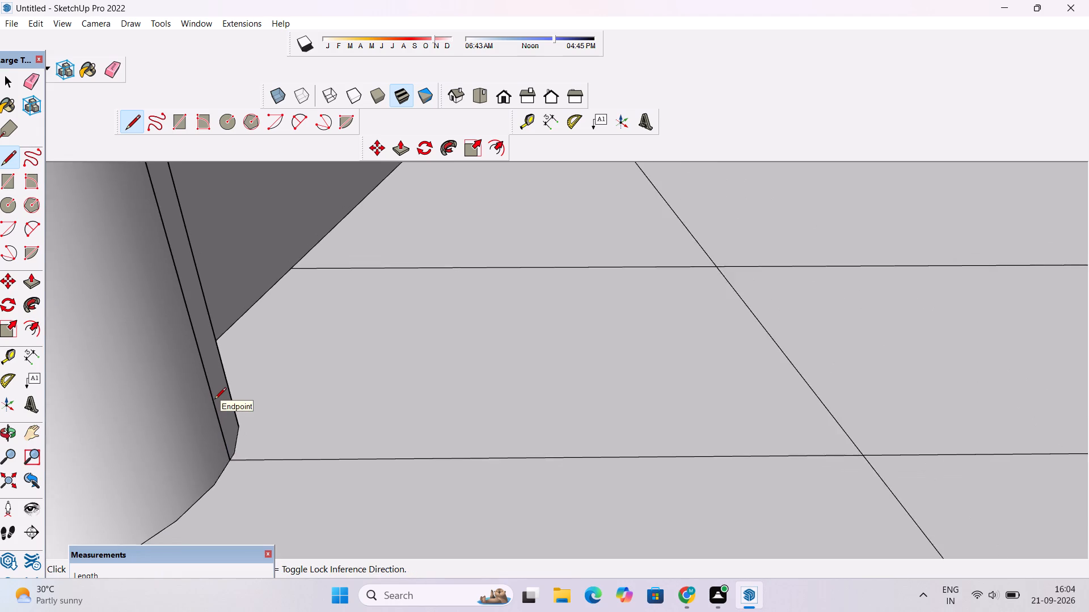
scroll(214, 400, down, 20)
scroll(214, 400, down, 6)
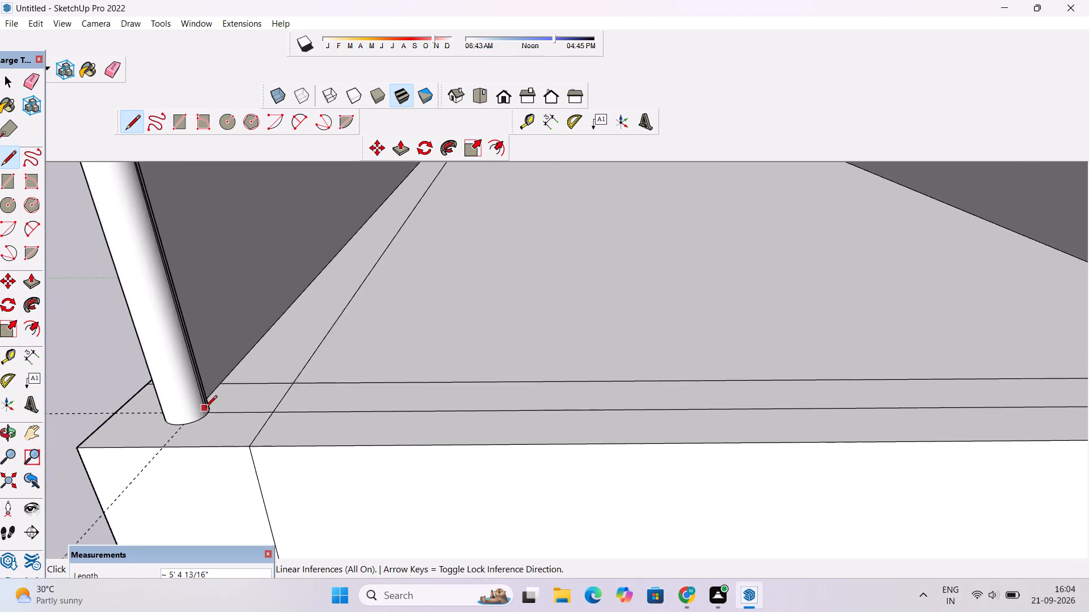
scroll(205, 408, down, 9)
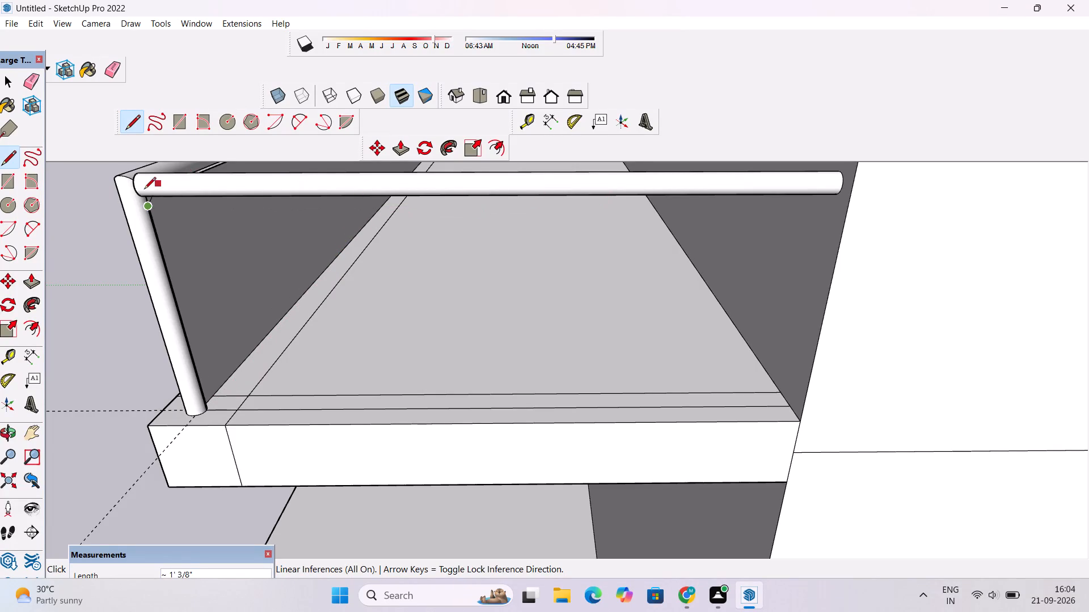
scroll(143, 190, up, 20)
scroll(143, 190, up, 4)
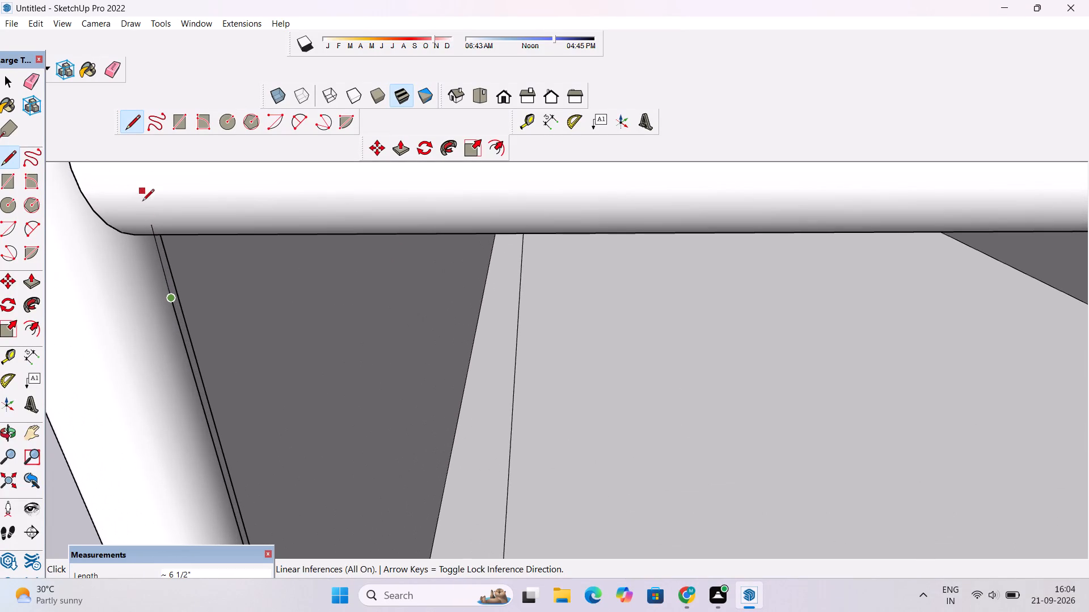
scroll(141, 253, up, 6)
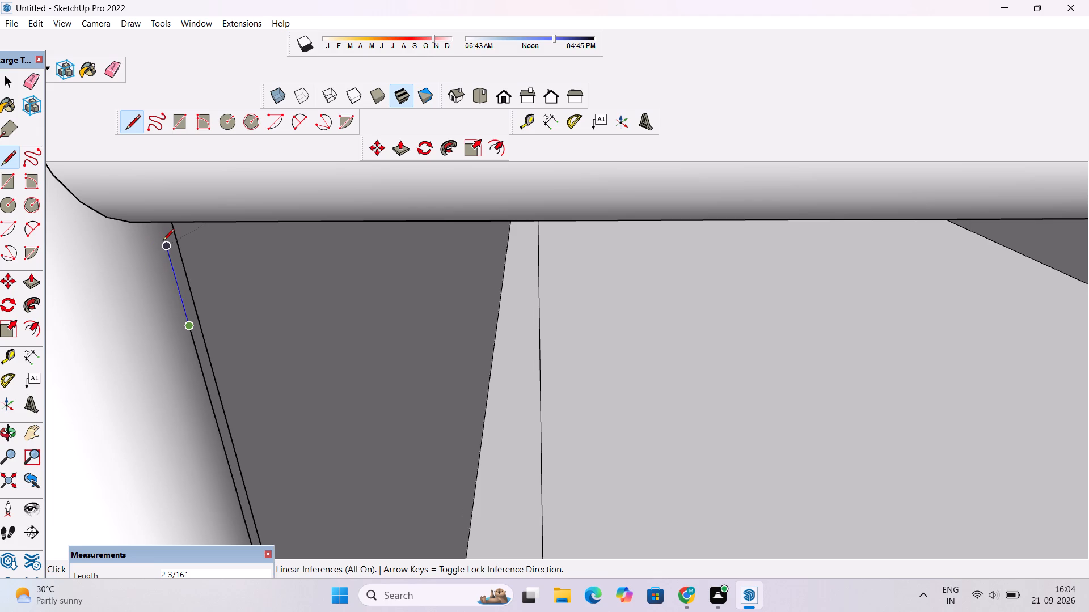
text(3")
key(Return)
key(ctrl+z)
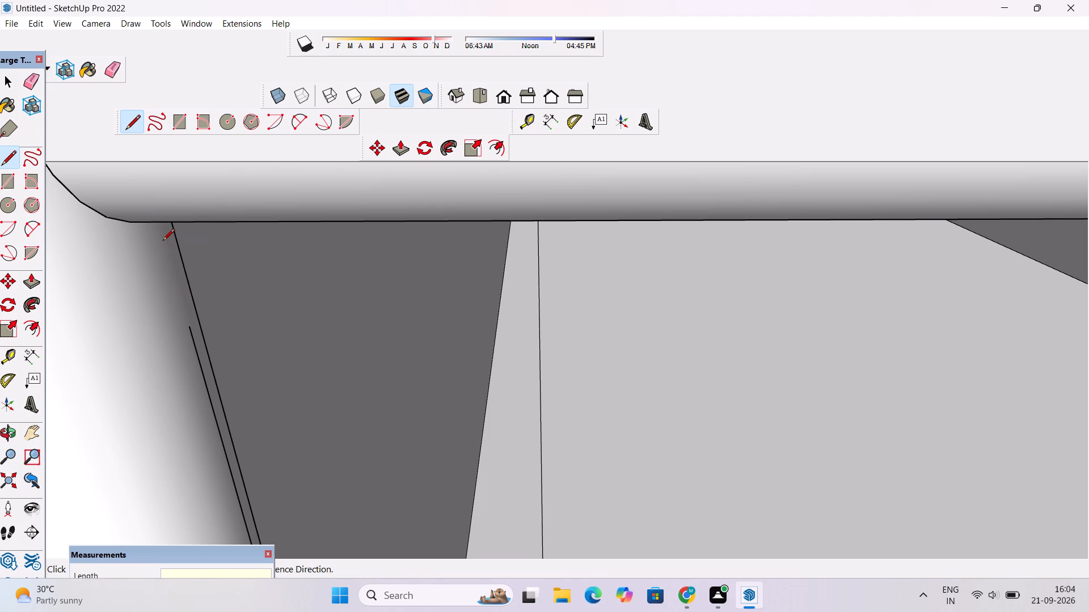
Extend the vertical line on the corner post 2" upward from its top end toward the end rail.
click(187, 330)
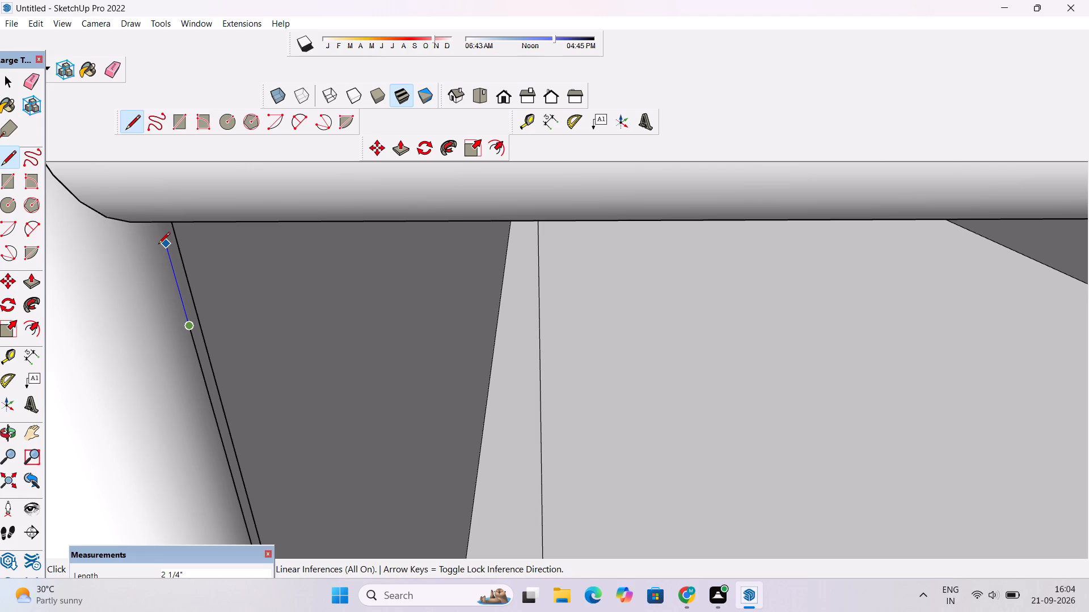
key(3)
key(BackSpace)
text(2")
key(Return)
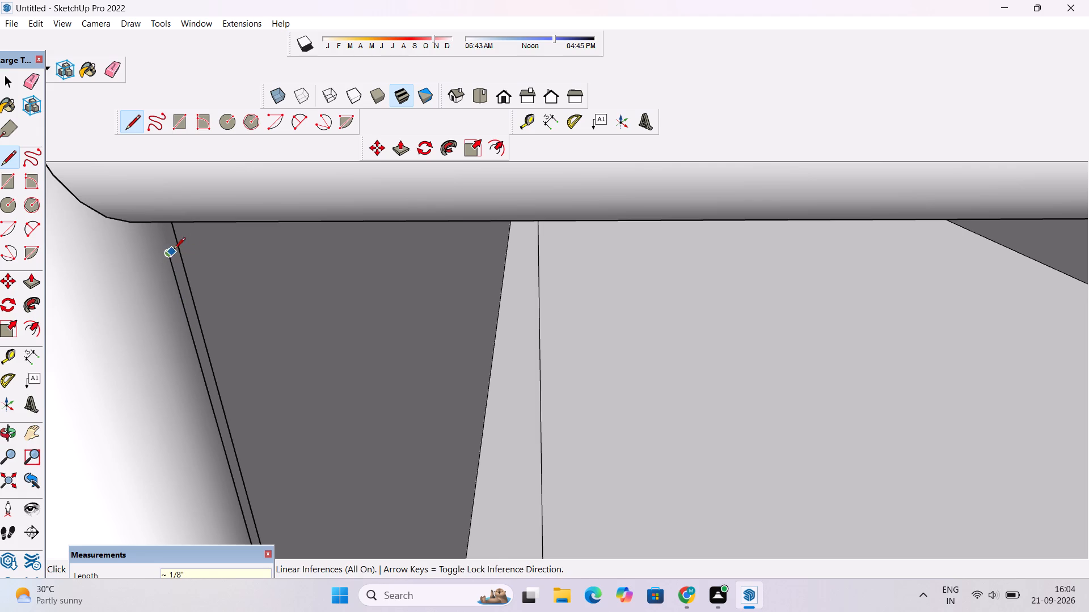
Close the end opening's outline with a line about 15'9 7/8" long under the end rail and a 5'8" vertical line down to the base line.
scroll(185, 253, down, 20)
scroll(185, 253, down, 3)
scroll(230, 257, down, 2)
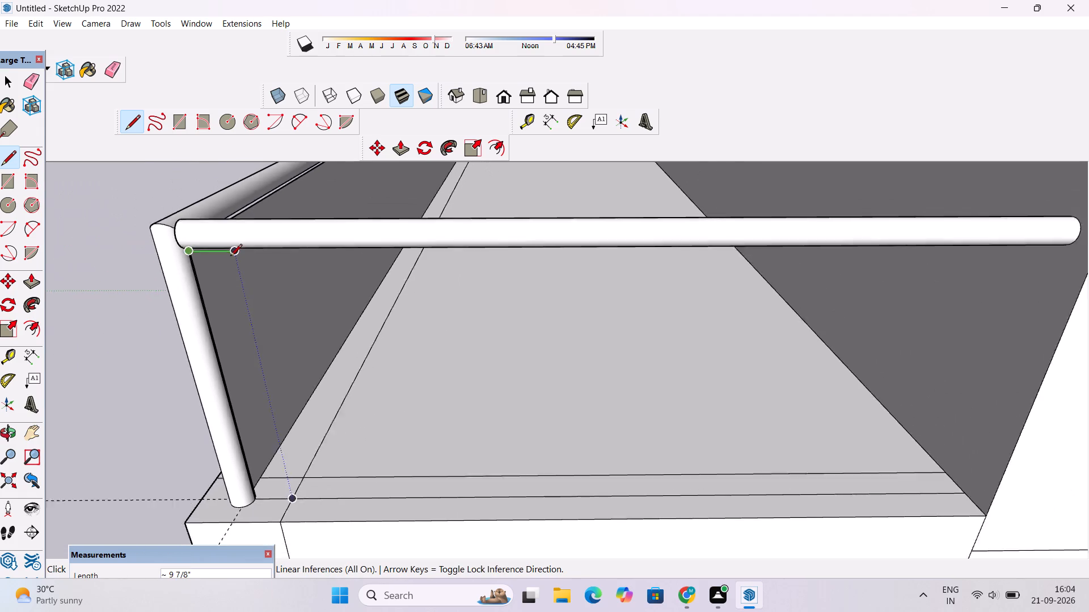
scroll(230, 257, down, 8)
scroll(458, 254, up, 3)
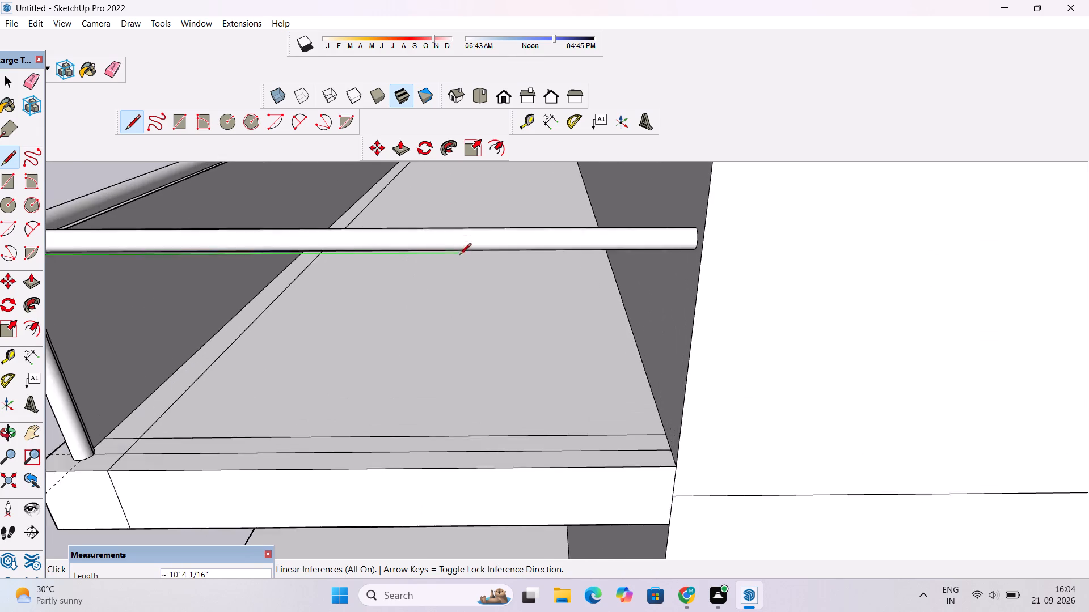
scroll(459, 256, up, 2)
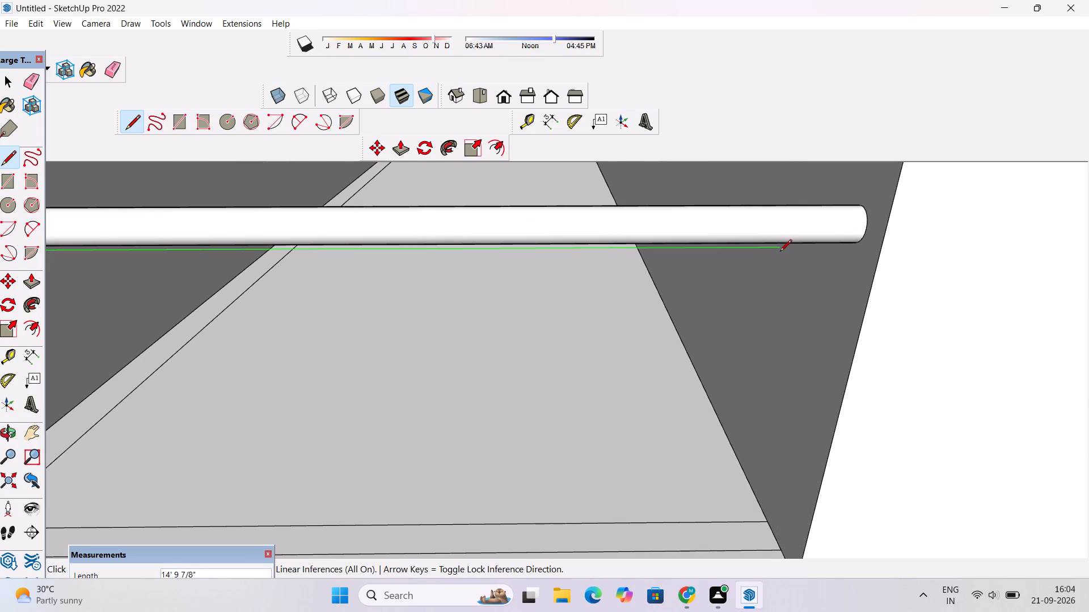
scroll(780, 252, up, 4)
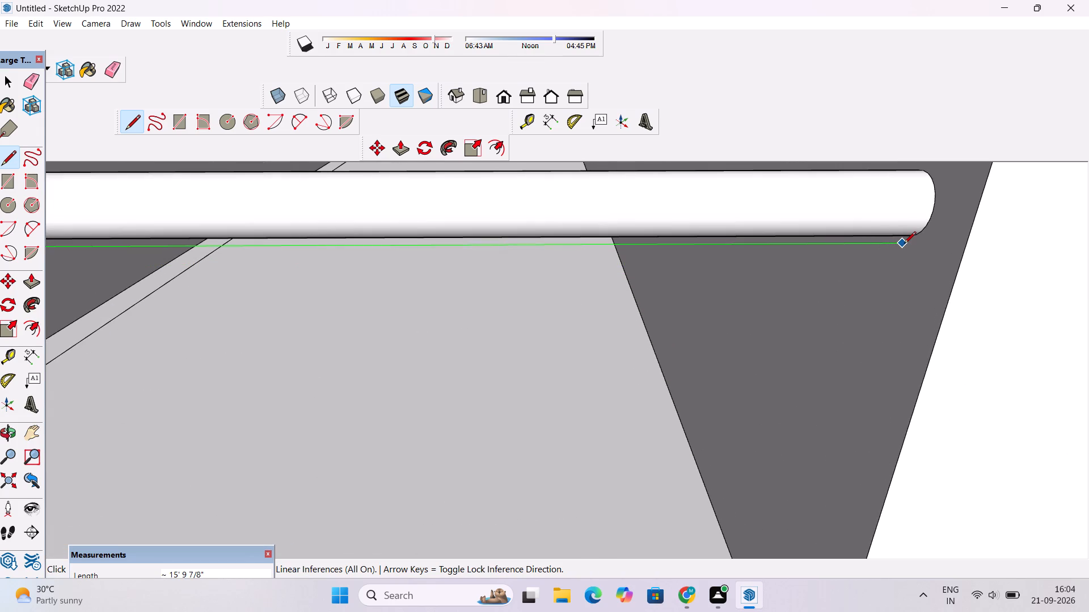
click(904, 244)
scroll(900, 260, down, 12)
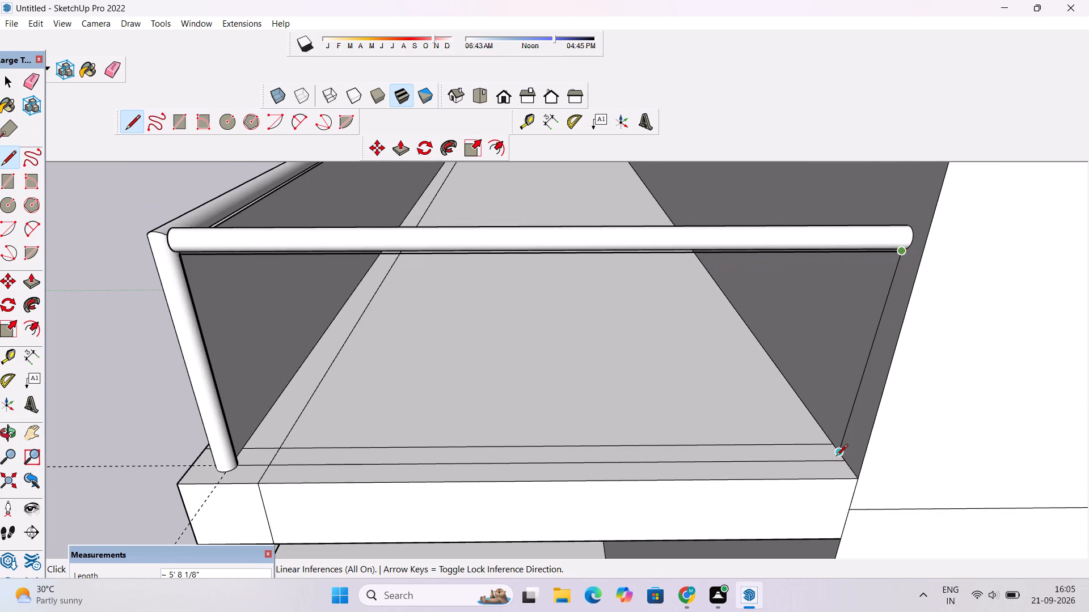
scroll(836, 457, up, 5)
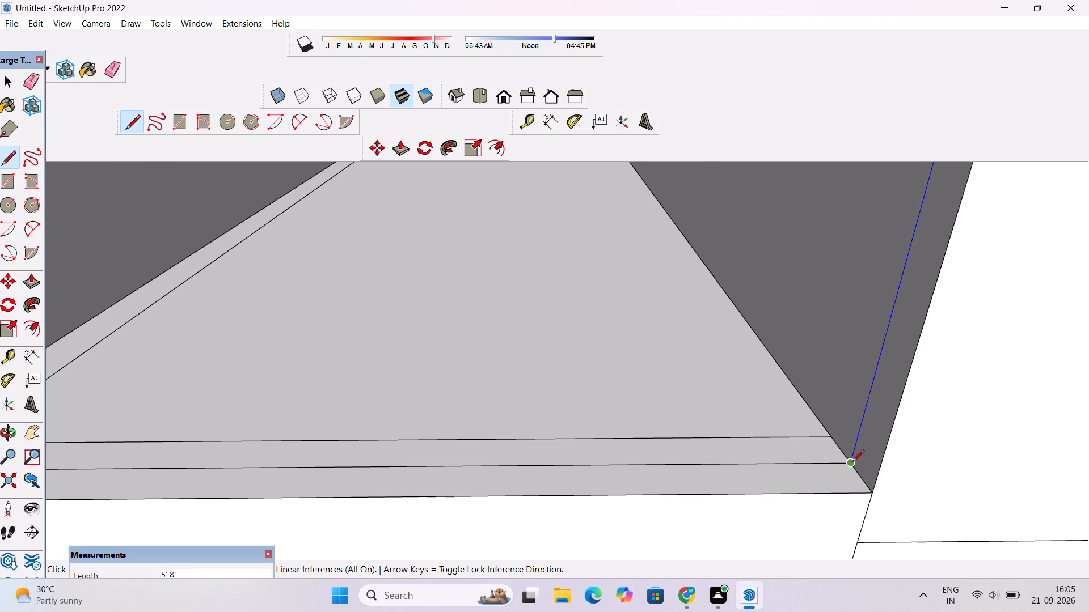
click(852, 462)
Push/Pull the face filling the lower balcony's front railing opening by 2".
scroll(781, 462, down, 20)
scroll(781, 462, down, 2)
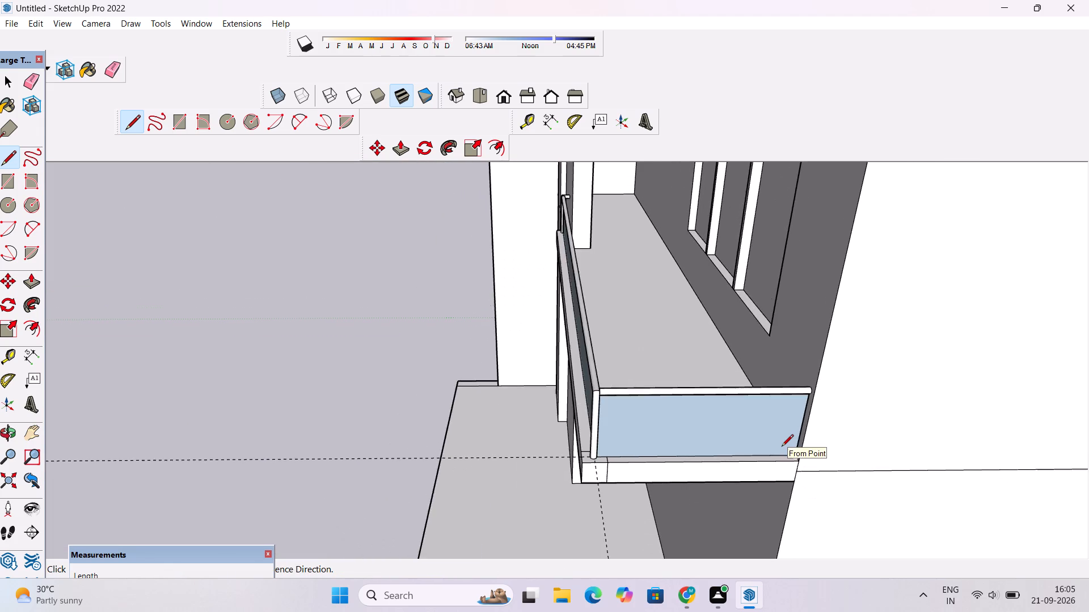
scroll(782, 447, down, 2)
key(space)
key(o)
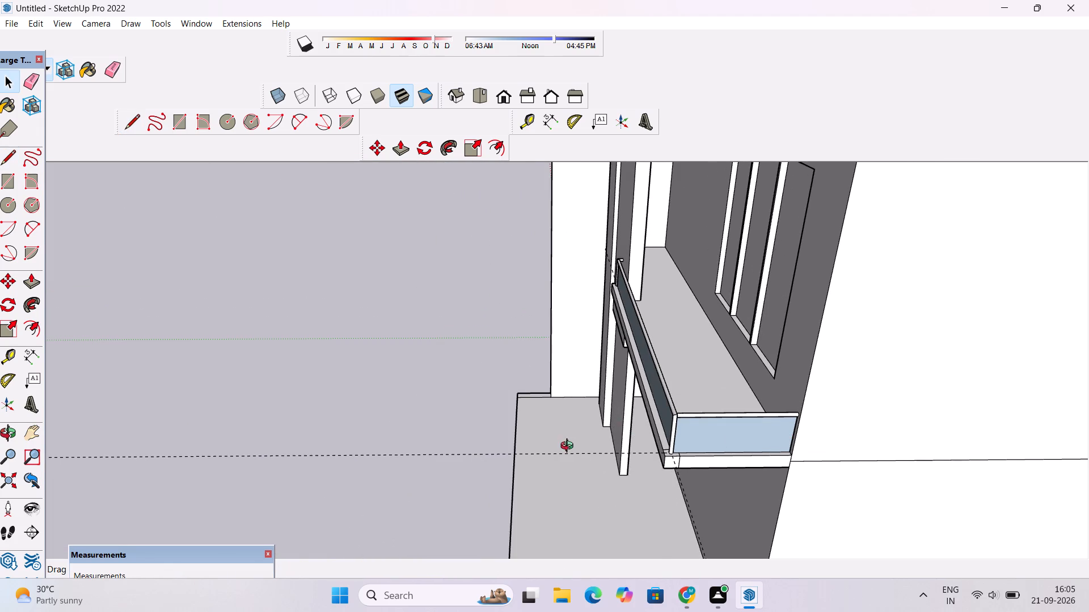
drag(607, 445, 752, 428)
shift+drag(742, 358, 628, 455)
scroll(628, 455, up, 4)
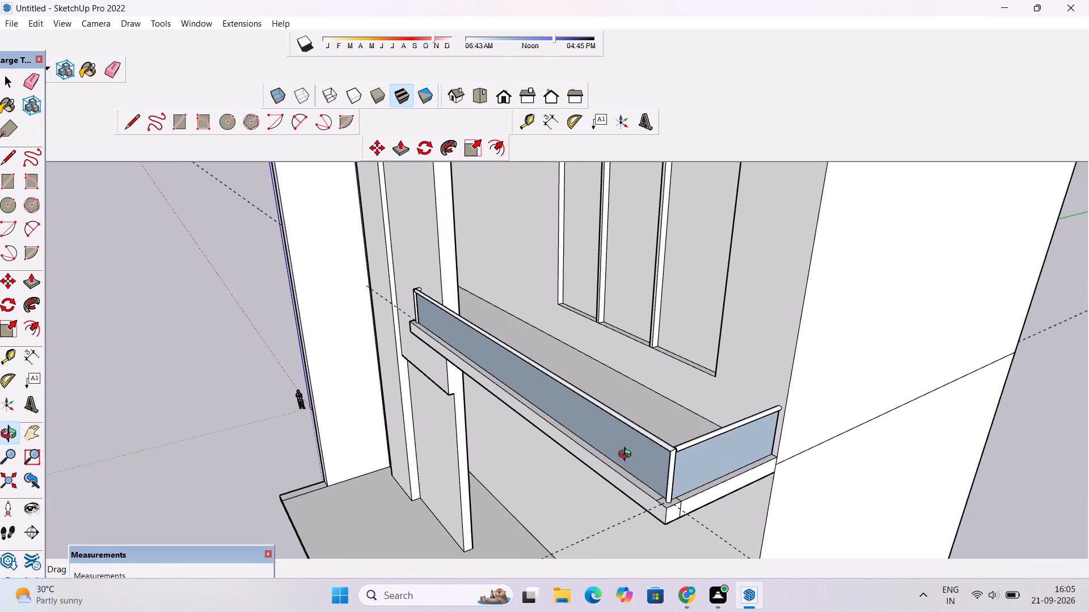
drag(626, 462, 630, 508)
shift+drag(630, 508, 663, 499)
scroll(657, 478, up, 3)
drag(627, 478, 669, 476)
shift+drag(666, 454, 624, 458)
scroll(624, 458, up, 2)
key(p)
click(647, 443)
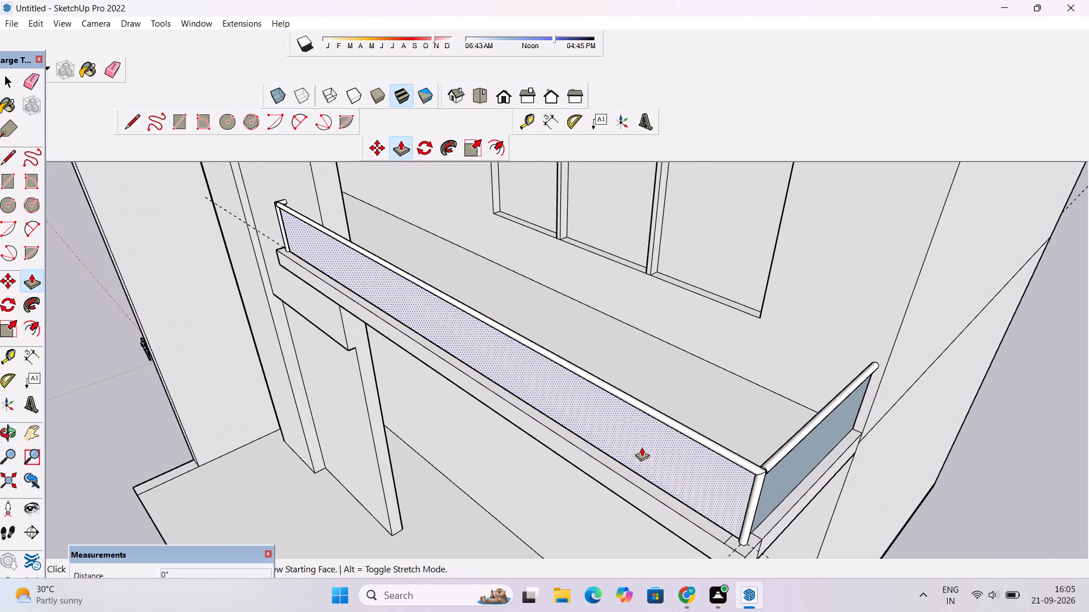
text(2")
key(Return)
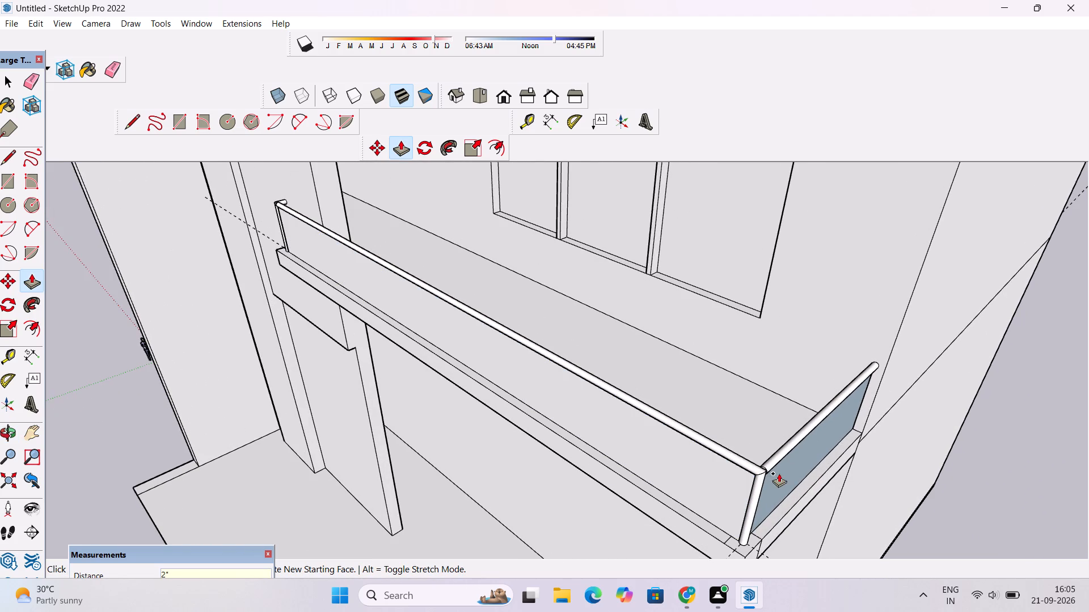
Push/Pull the face filling the lower balcony's end railing opening by 2".
click(779, 473)
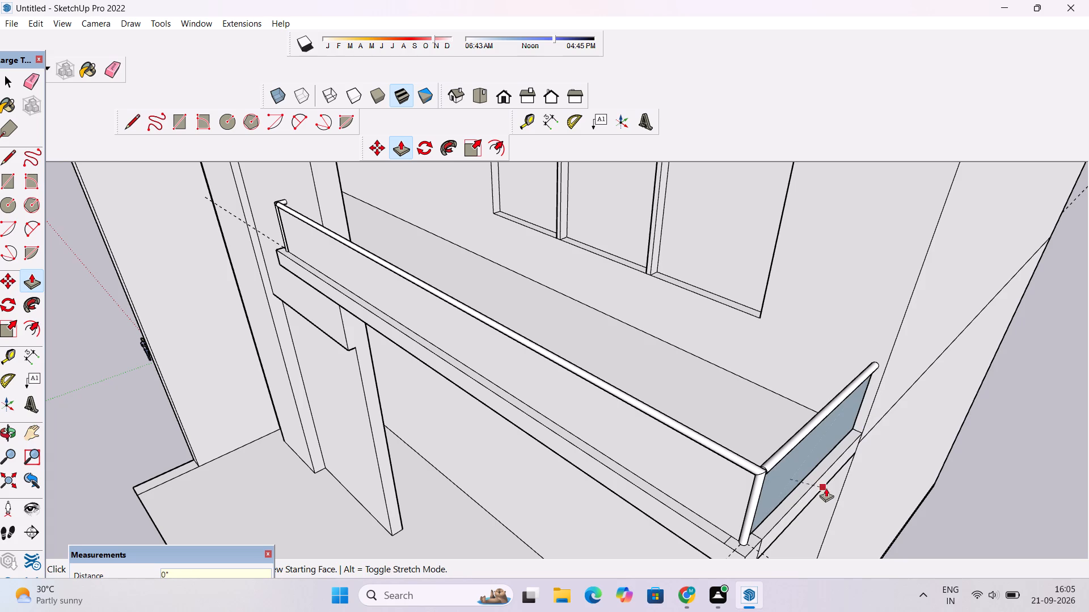
text(2")
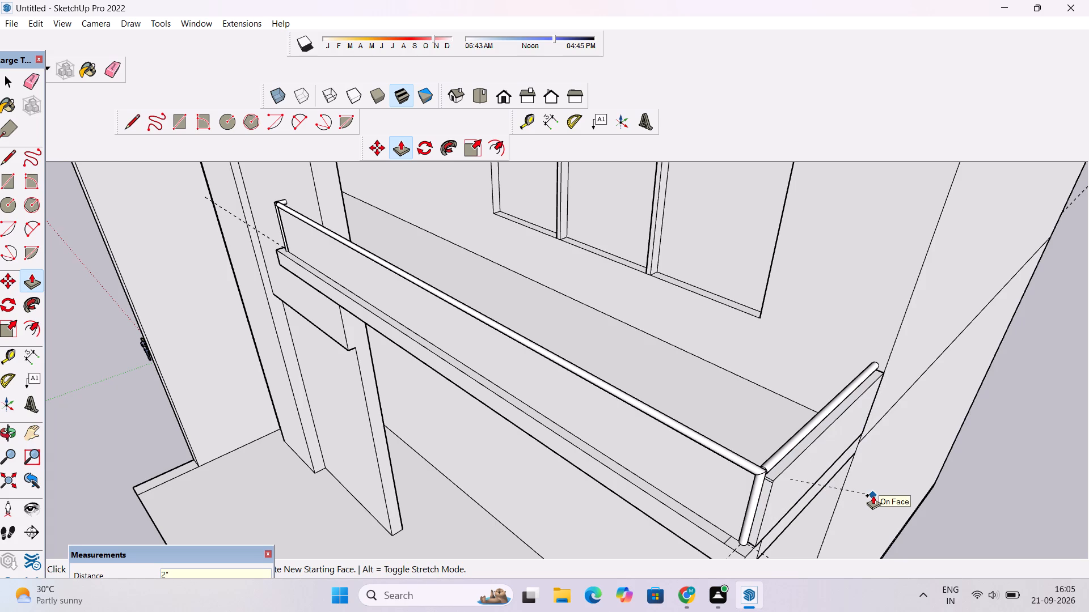
key(Return)
Erase the dashed guide lines running past the lower balcony and across the model.
scroll(695, 388, down, 10)
key(o)
drag(613, 440, 851, 286)
scroll(694, 355, up, 1)
drag(693, 365, 683, 483)
scroll(655, 420, down, 8)
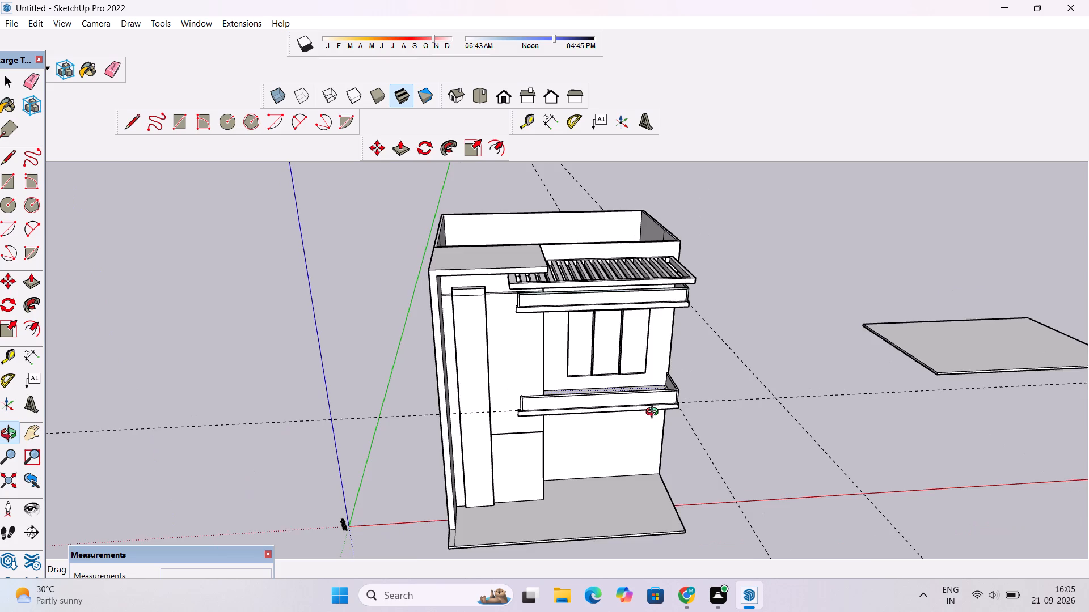
scroll(655, 413, down, 3)
key(e)
drag(424, 394, 421, 430)
drag(618, 229, 600, 257)
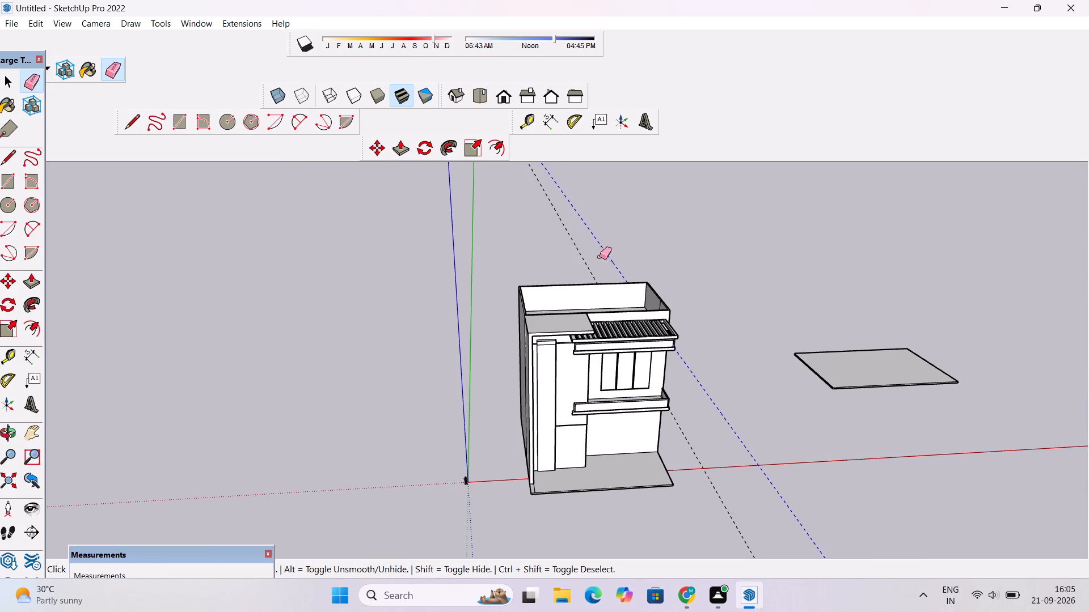
drag(600, 257, 585, 269)
Examine the whole model from the front, sides, above and below, including both railed balconies, the slatted canopy and the recessed panes.
key(o)
shift+drag(663, 349, 488, 394)
drag(420, 444, 438, 193)
scroll(424, 322, up, 4)
drag(461, 317, 417, 351)
drag(417, 414, 444, 304)
scroll(445, 303, down, 7)
drag(447, 278, 449, 341)
scroll(449, 303, up, 4)
scroll(449, 303, down, 6)
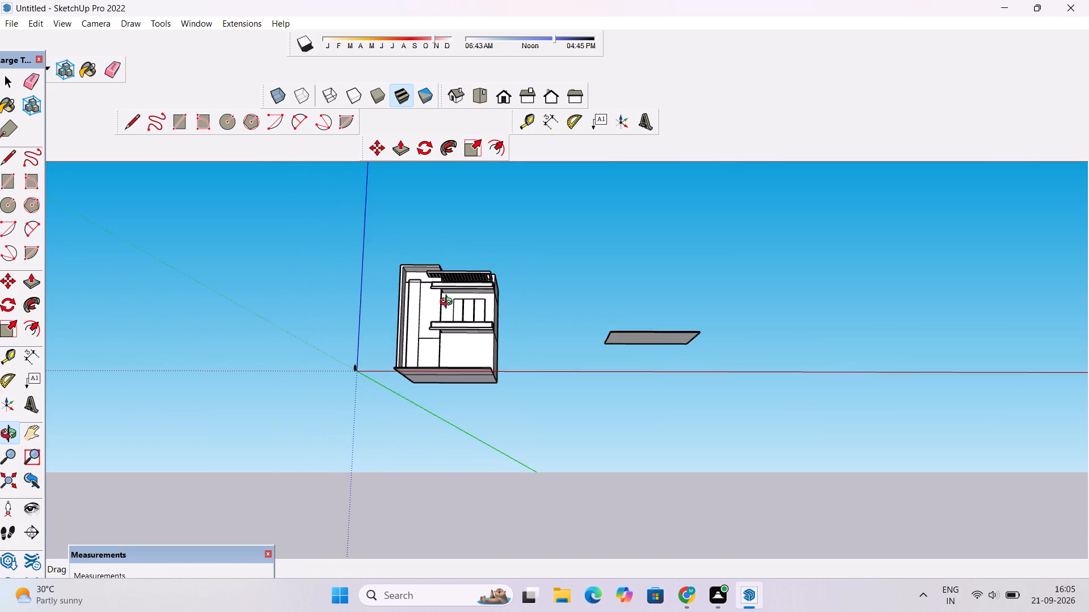
drag(449, 303, 455, 350)
scroll(454, 333, up, 8)
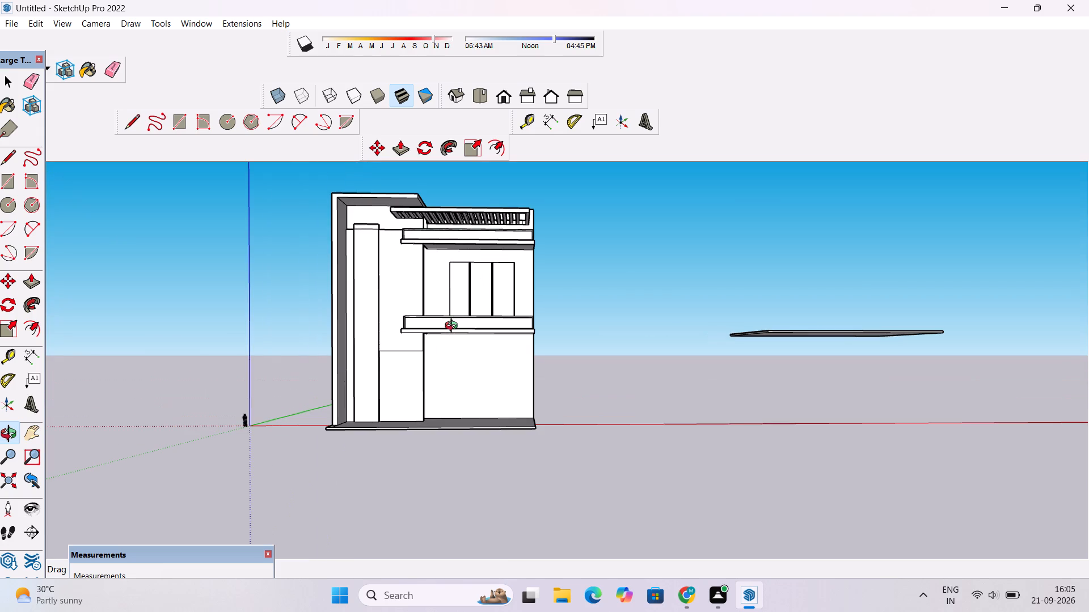
scroll(454, 327, down, 5)
scroll(454, 327, up, 10)
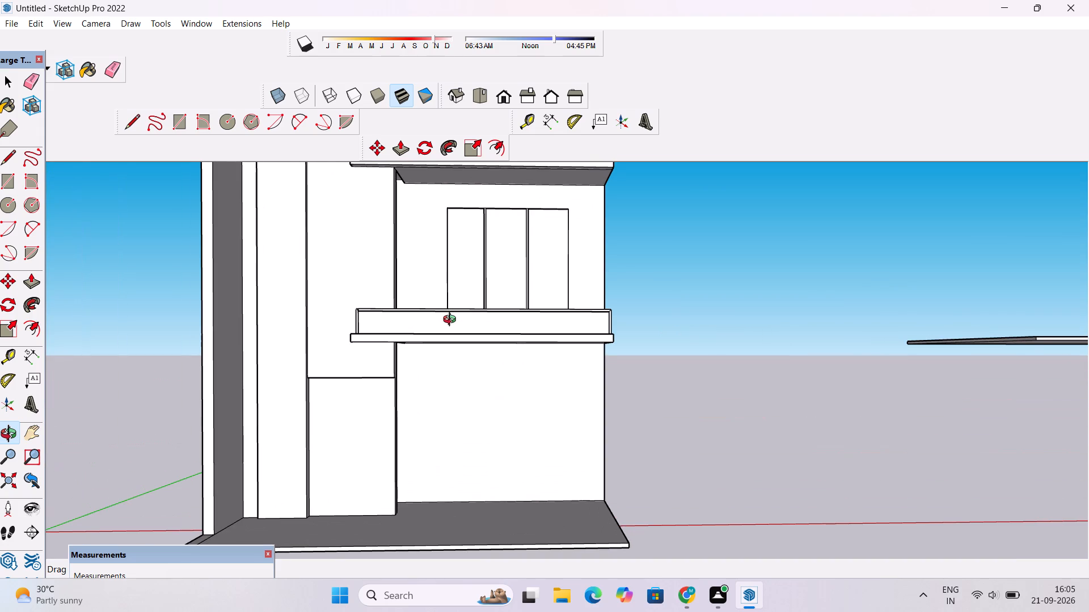
scroll(452, 321, down, 4)
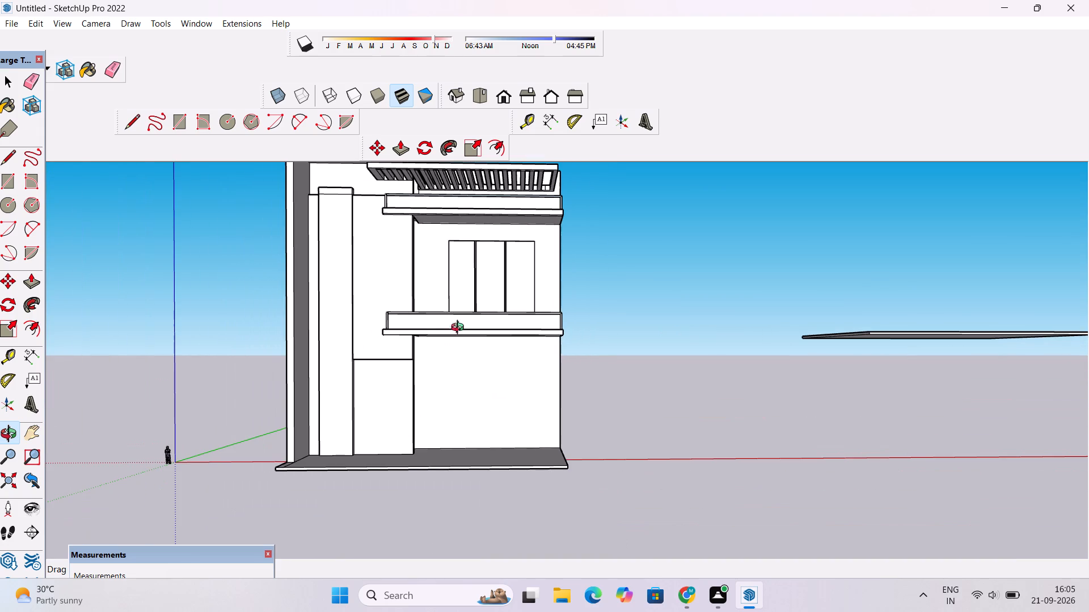
scroll(448, 278, down, 1)
shift+drag(448, 278, 470, 313)
scroll(471, 314, down, 3)
shift+drag(467, 283, 488, 362)
shift+scroll(469, 299, up, 9)
drag(429, 393, 612, 422)
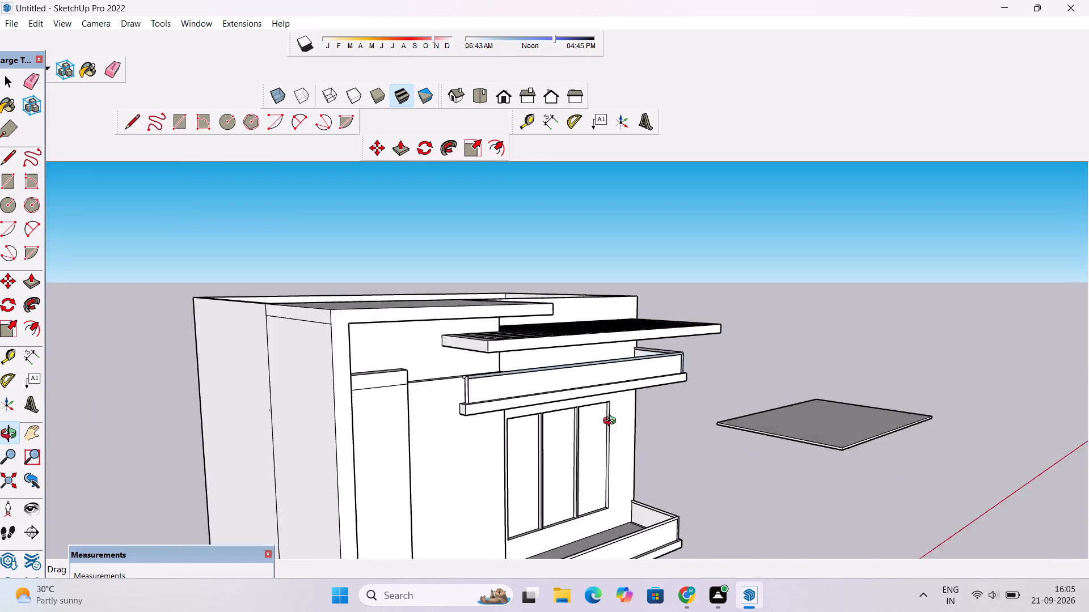
drag(612, 422, 583, 431)
scroll(503, 397, up, 3)
scroll(503, 397, down, 2)
drag(472, 397, 561, 389)
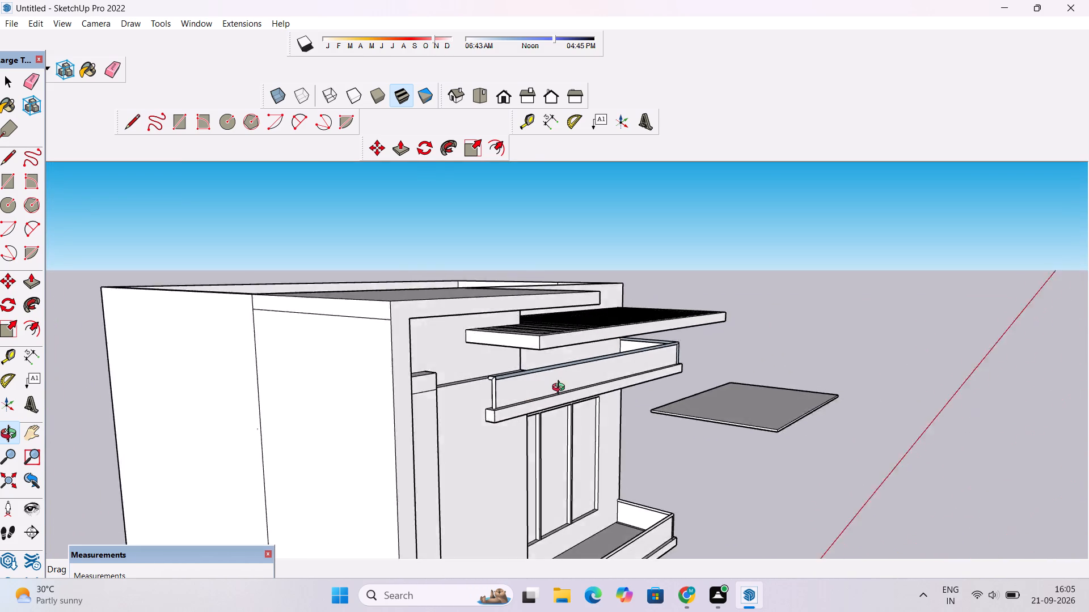
drag(561, 389, 289, 407)
scroll(413, 392, down, 6)
drag(626, 394, 184, 402)
scroll(586, 398, down, 4)
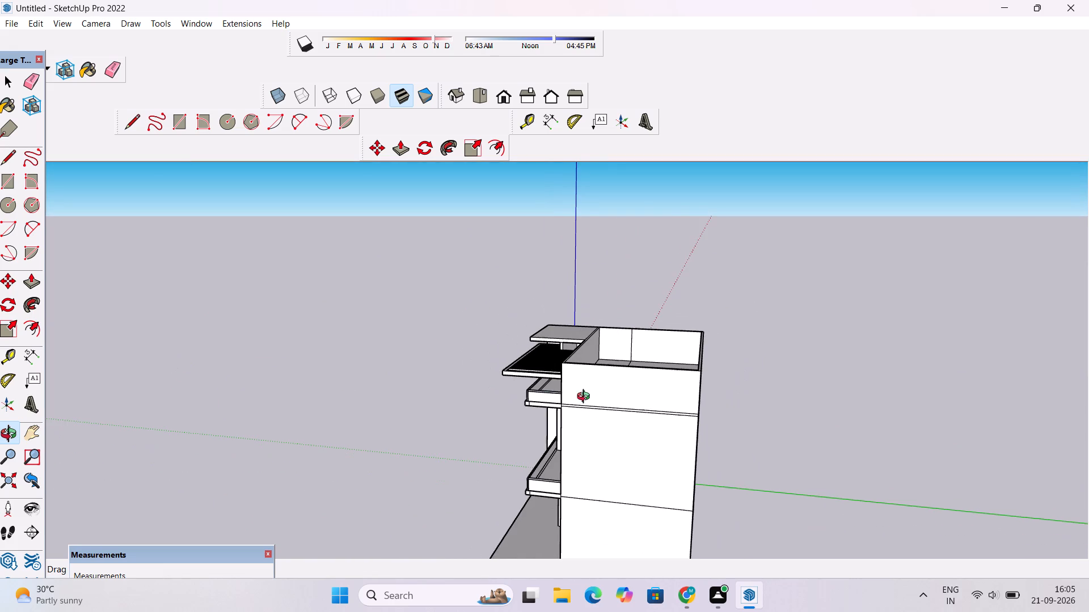
drag(530, 390, 553, 341)
scroll(536, 360, up, 4)
drag(523, 368, 811, 244)
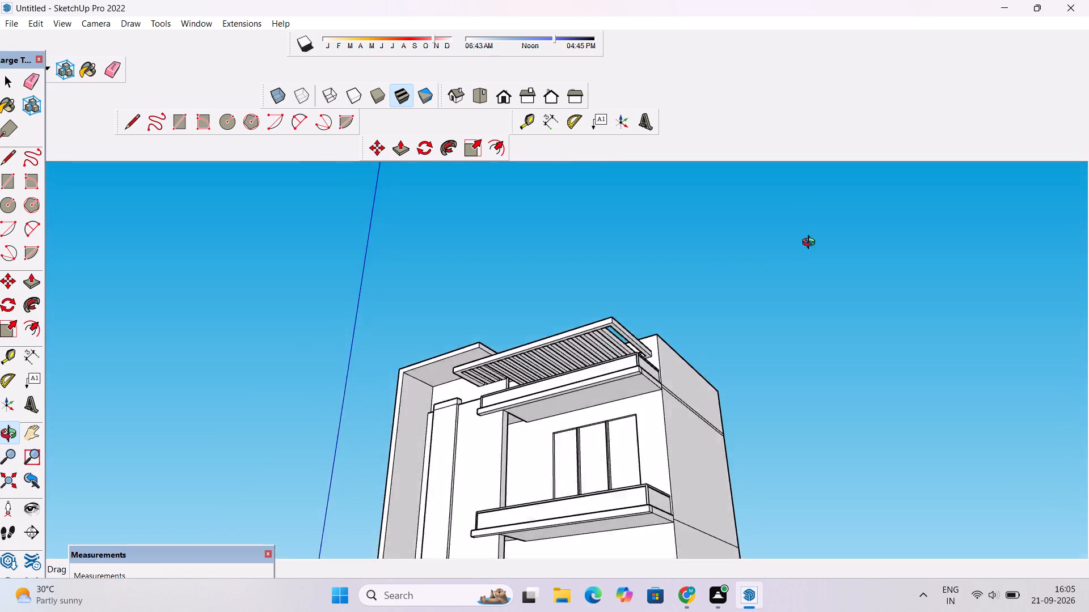
drag(811, 244, 972, 329)
scroll(432, 335, down, 10)
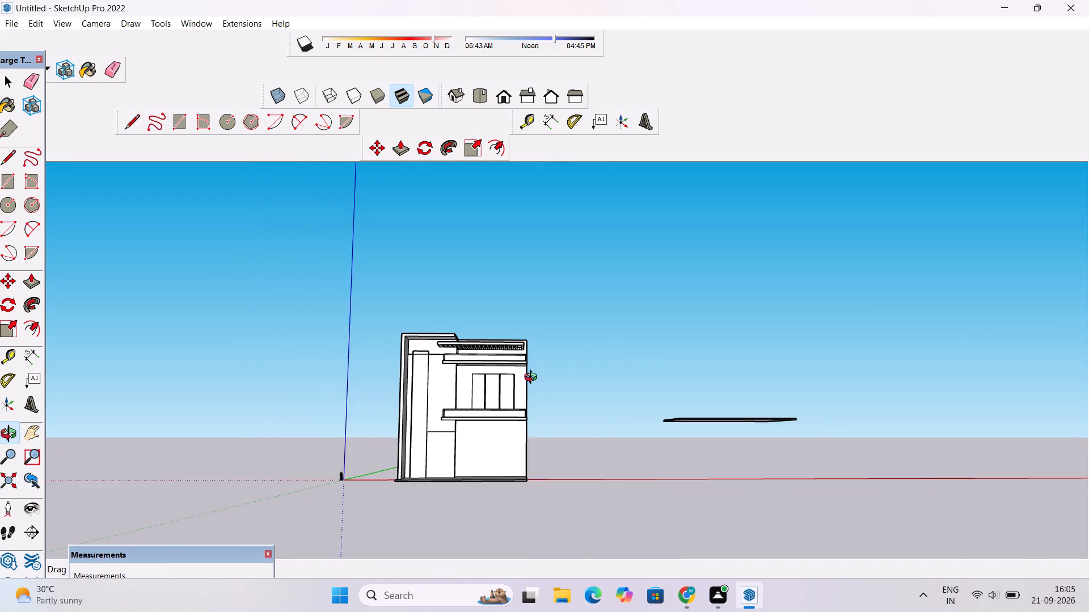
drag(536, 374, 537, 443)
scroll(454, 389, up, 8)
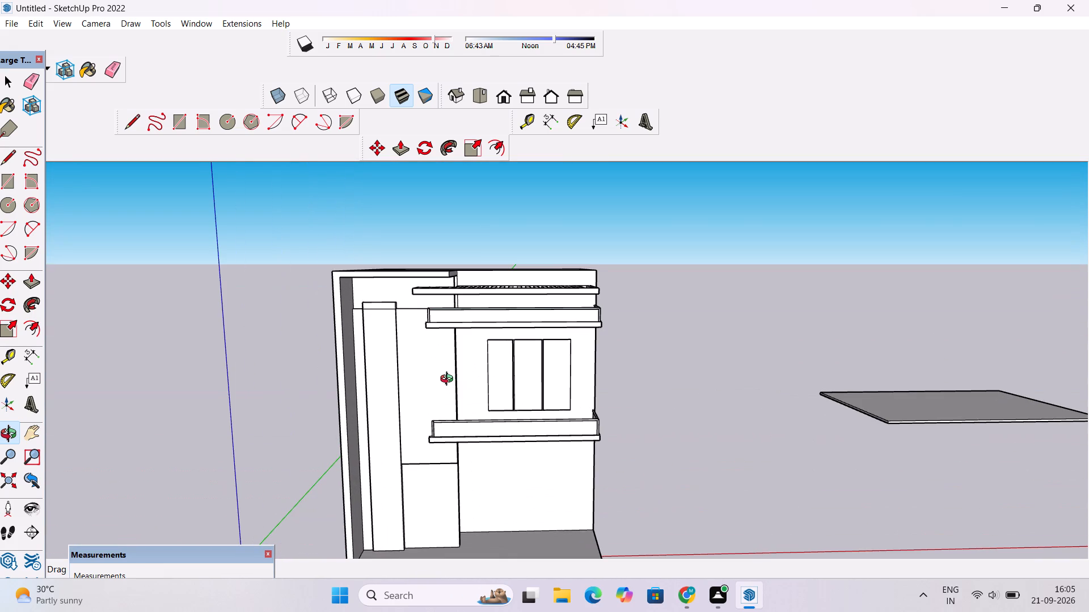
scroll(422, 373, down, 2)
drag(374, 396, 362, 287)
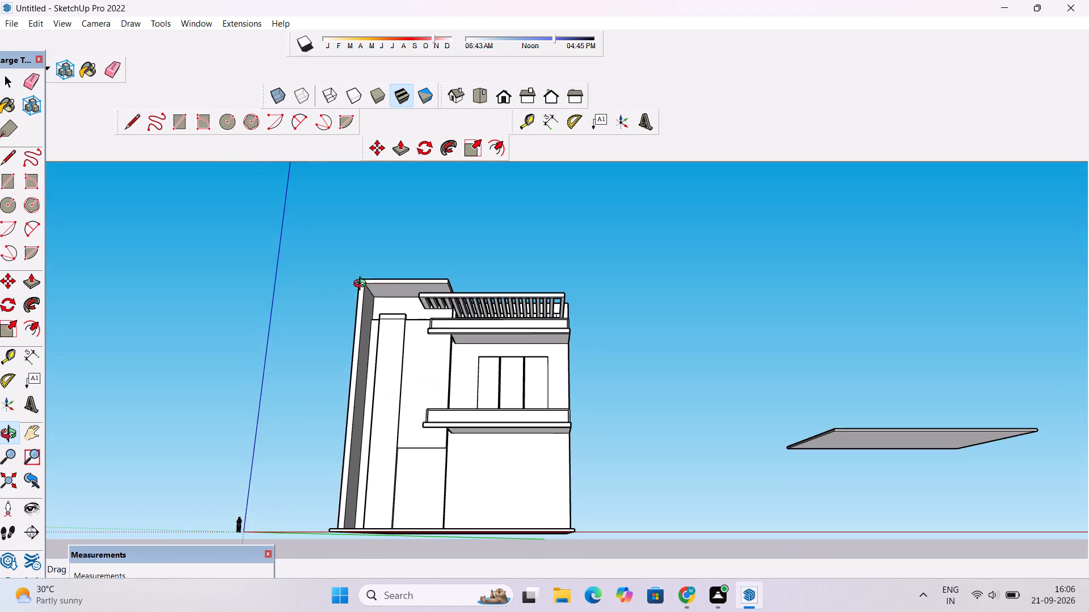
drag(361, 295, 319, 393)
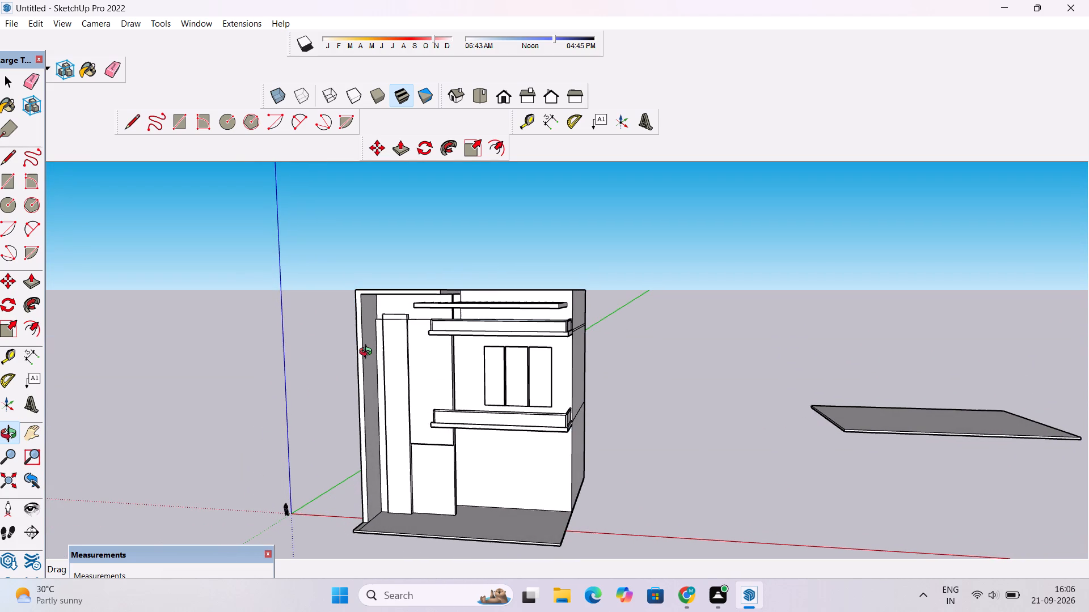
scroll(369, 357, up, 7)
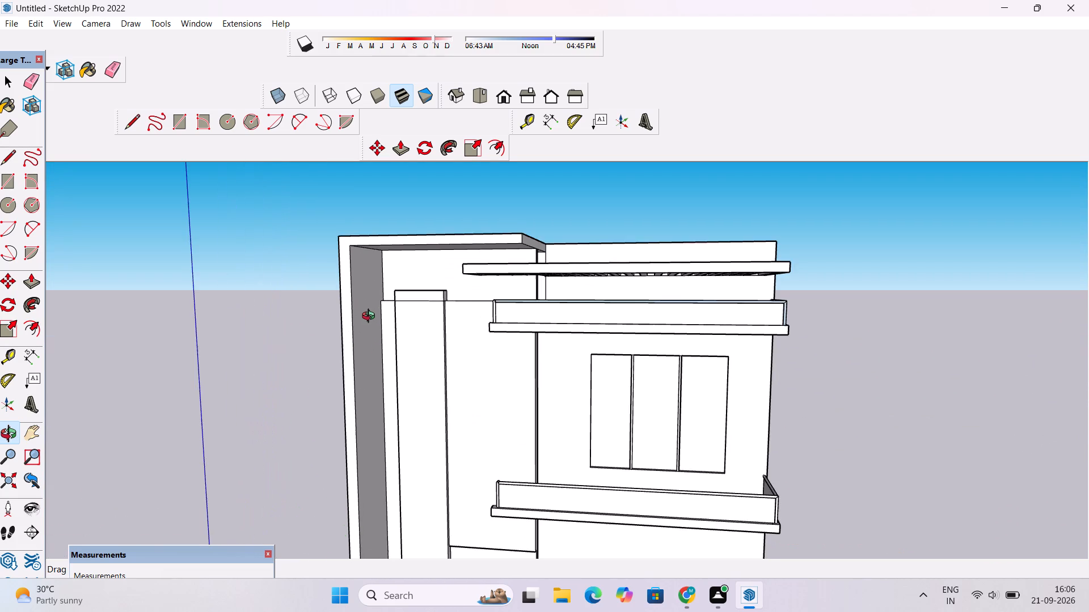
drag(369, 319, 414, 330)
scroll(357, 257, up, 3)
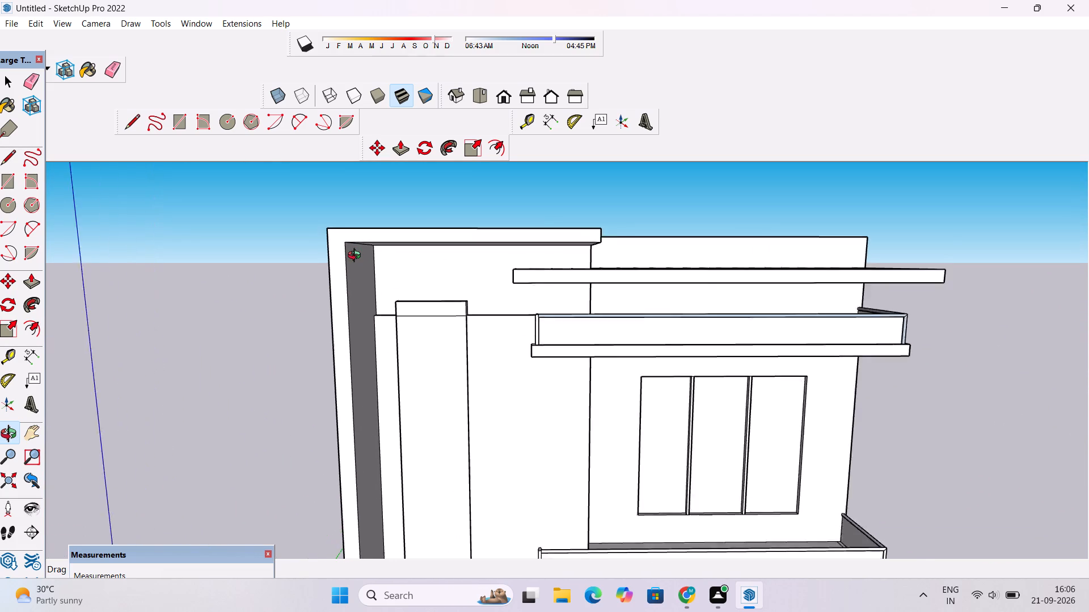
scroll(357, 257, up, 2)
scroll(357, 257, down, 15)
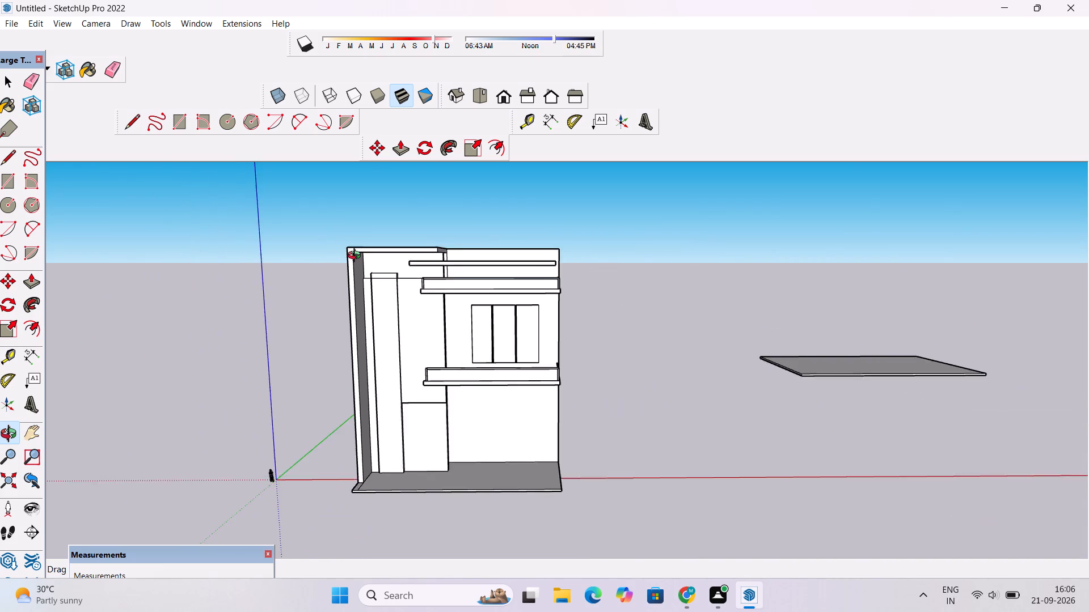
scroll(357, 257, down, 3)
scroll(357, 257, up, 4)
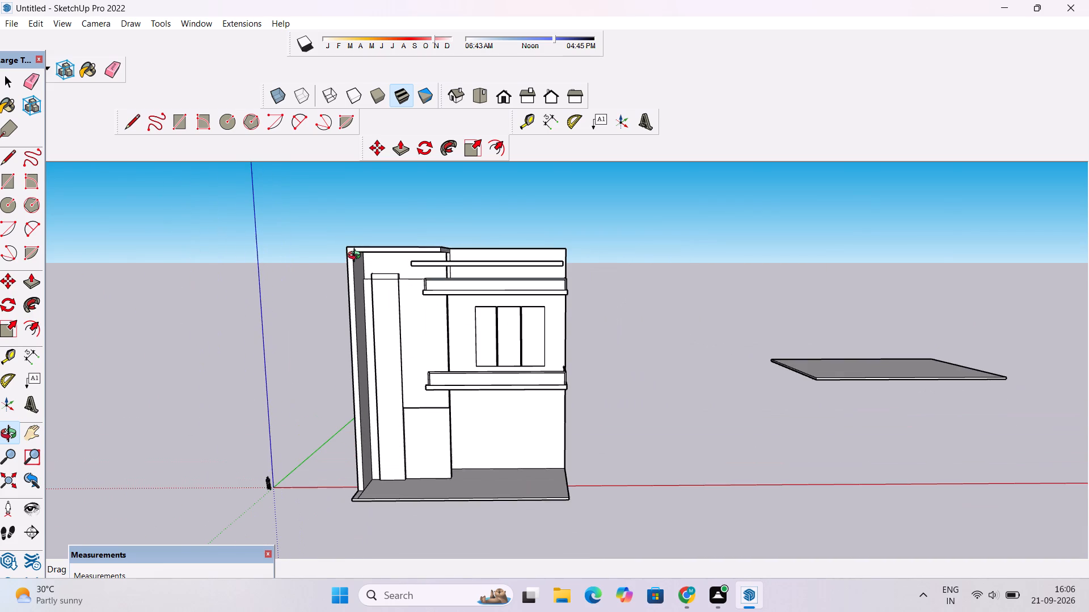
scroll(357, 257, up, 1)
scroll(357, 257, down, 3)
drag(365, 262, 370, 296)
drag(356, 351, 350, 344)
scroll(352, 308, up, 7)
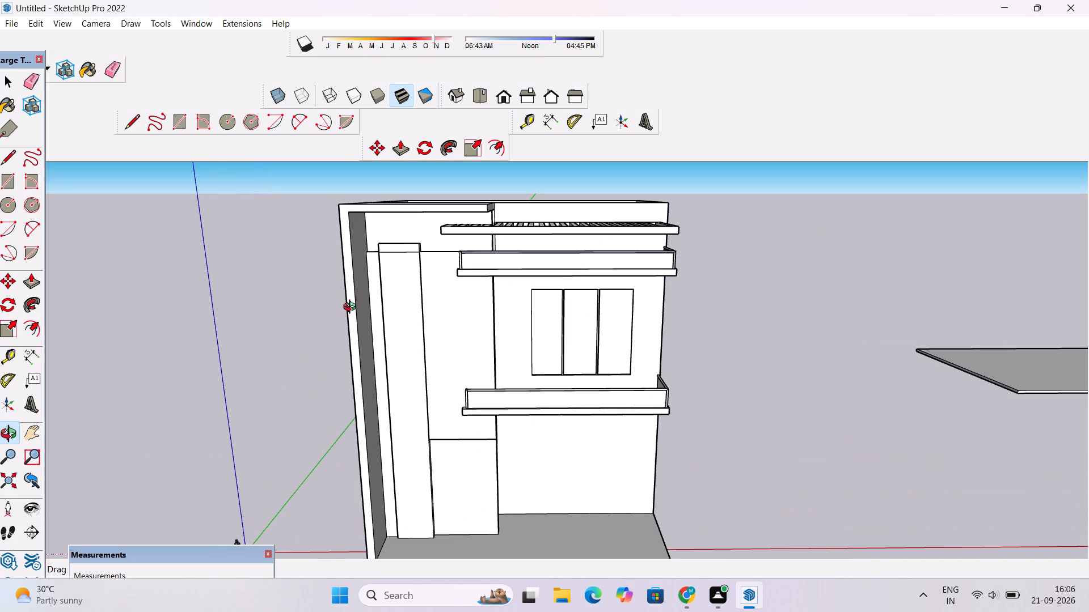
scroll(352, 308, down, 6)
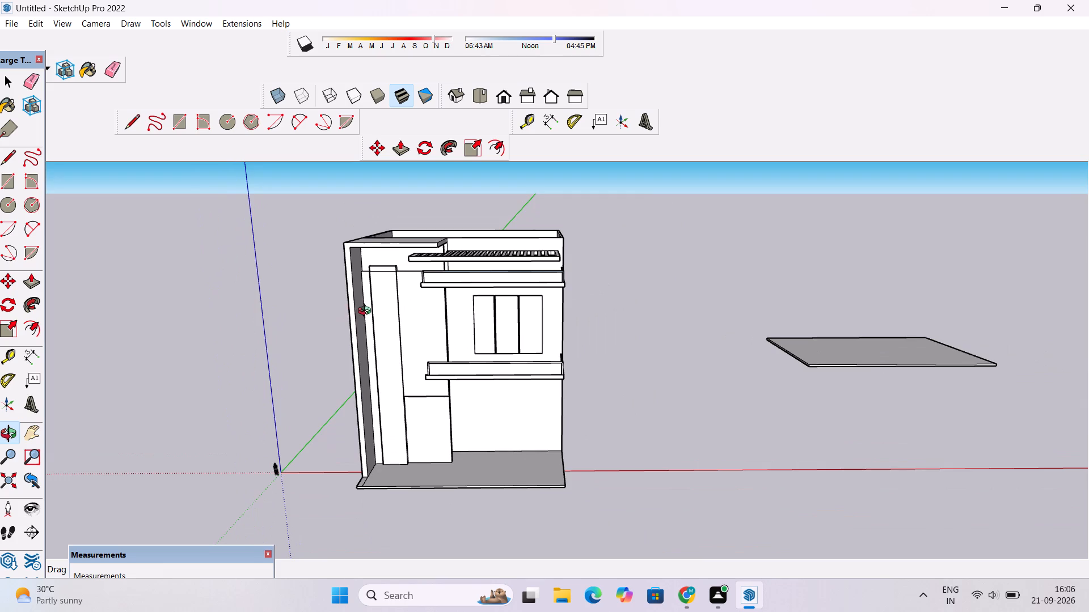
Examine the ground-floor wall beneath the lower balcony and the floor slab from the front, above and below.
drag(368, 320, 347, 347)
shift+drag(368, 420, 432, 336)
scroll(438, 342, up, 4)
drag(449, 374, 486, 373)
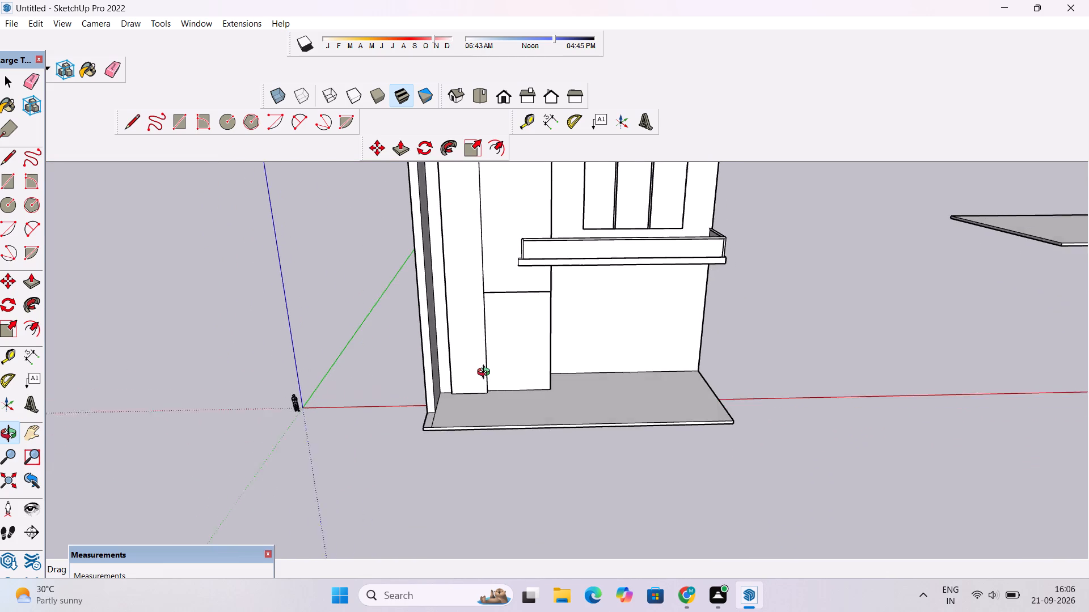
drag(486, 373, 486, 373)
scroll(486, 373, up, 2)
shift+drag(483, 370, 472, 336)
shift+scroll(472, 330, up, 2)
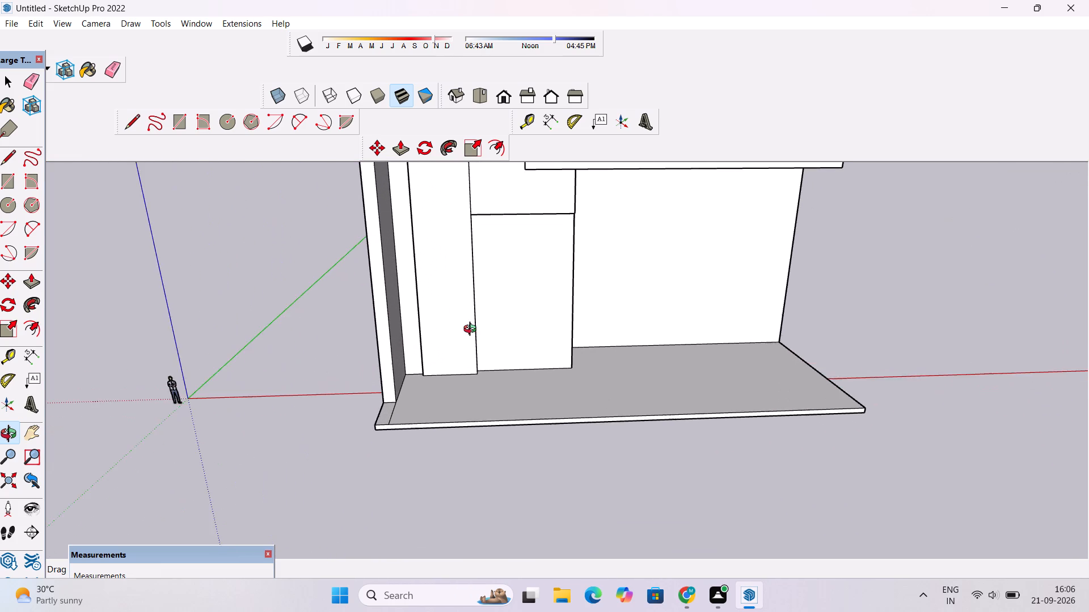
shift+scroll(472, 330, up, 1)
scroll(479, 335, down, 6)
shift+drag(505, 301, 487, 377)
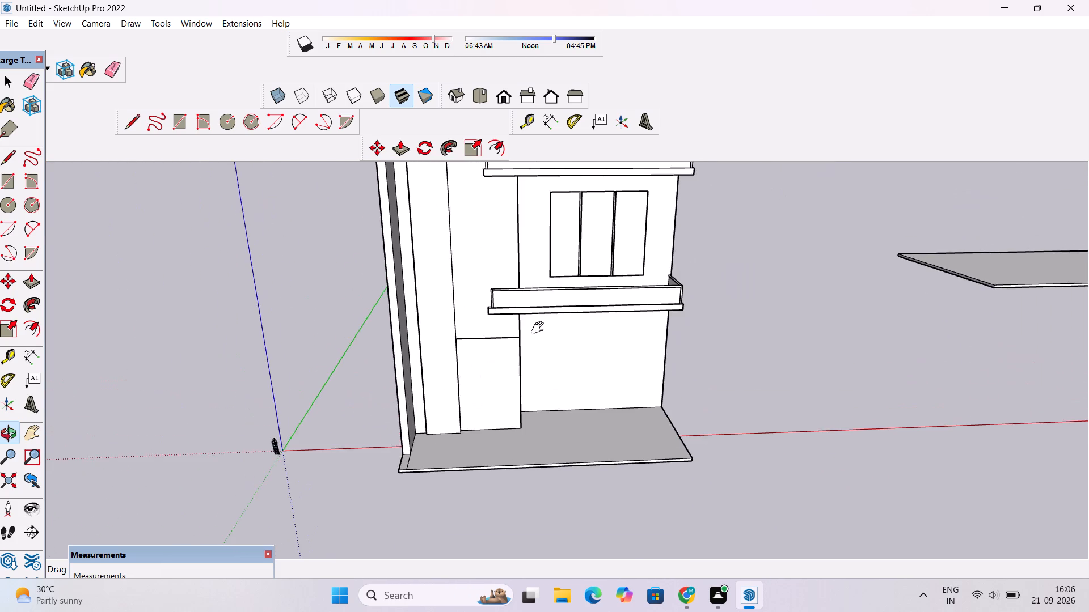
shift+scroll(540, 328, up, 4)
scroll(541, 318, down, 2)
drag(540, 331, 539, 233)
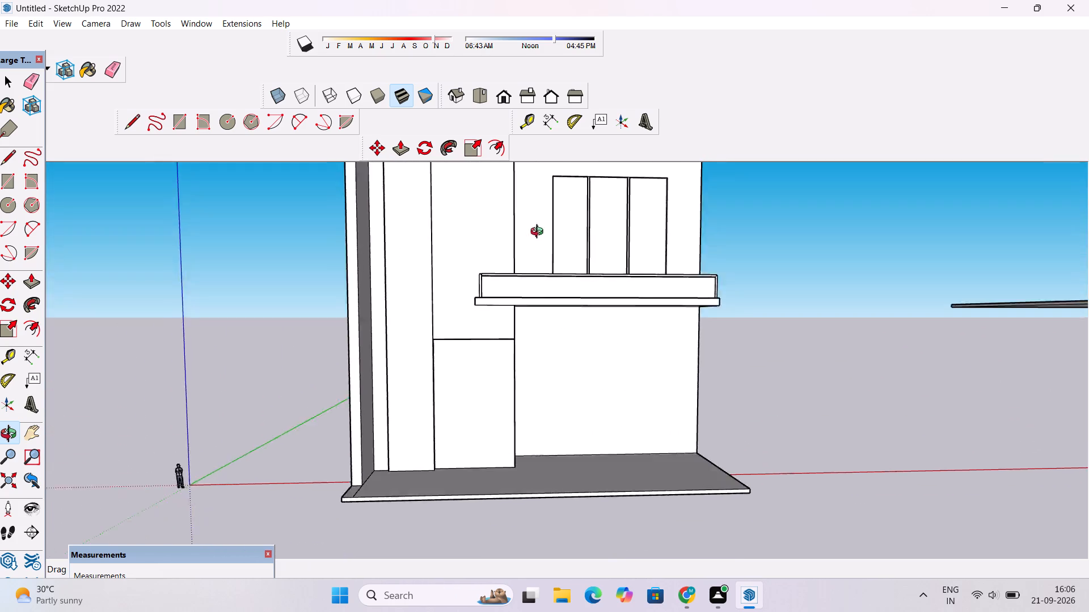
drag(539, 233, 539, 209)
scroll(537, 284, up, 8)
drag(611, 359, 611, 245)
scroll(610, 242, down, 4)
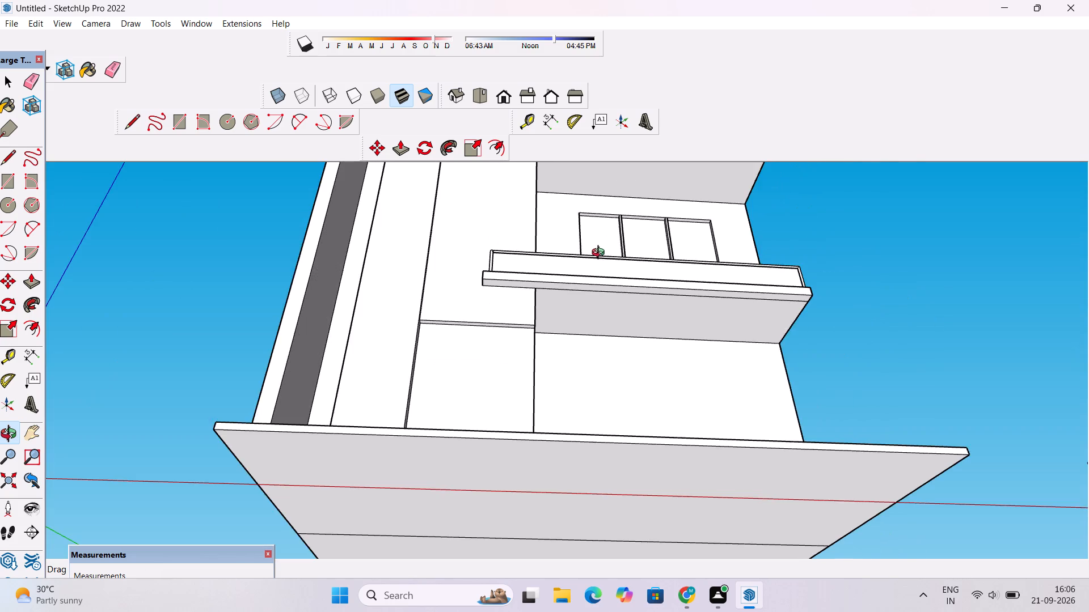
shift+drag(580, 260, 497, 268)
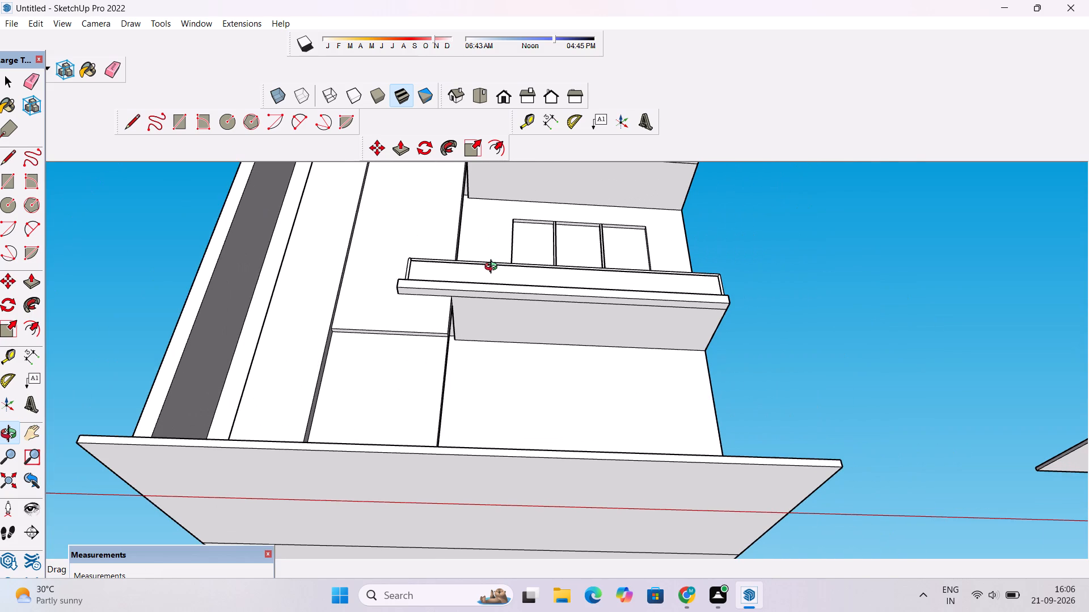
scroll(493, 268, down, 3)
drag(488, 320, 509, 506)
scroll(512, 477, up, 2)
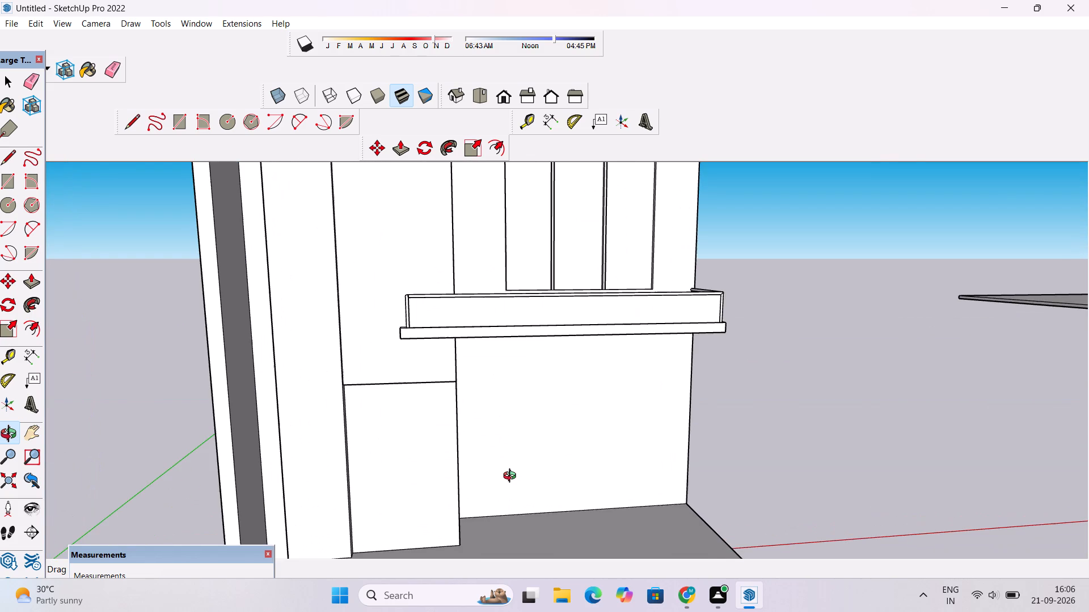
Draw an upright door-shaped rectangle on the ground-floor wall beneath the lower balcony, starting from the wall's base edge.
scroll(512, 477, down, 2)
shift+drag(512, 477, 437, 448)
scroll(413, 481, down, 2)
drag(434, 462, 425, 460)
drag(424, 468, 424, 492)
scroll(424, 492, up, 2)
shift+drag(428, 465, 384, 469)
key(r)
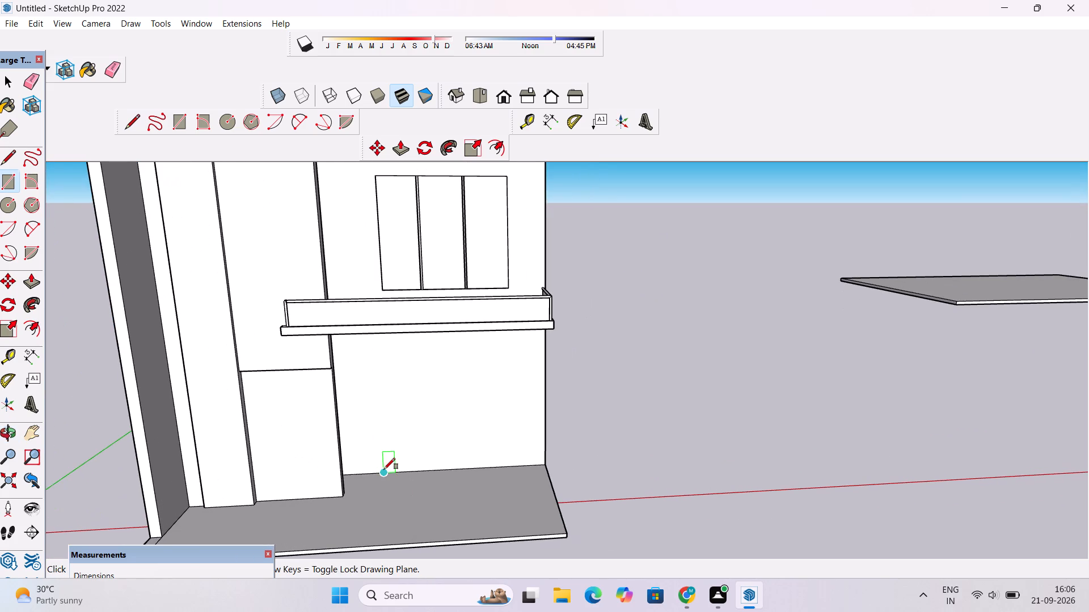
scroll(384, 469, down, 5)
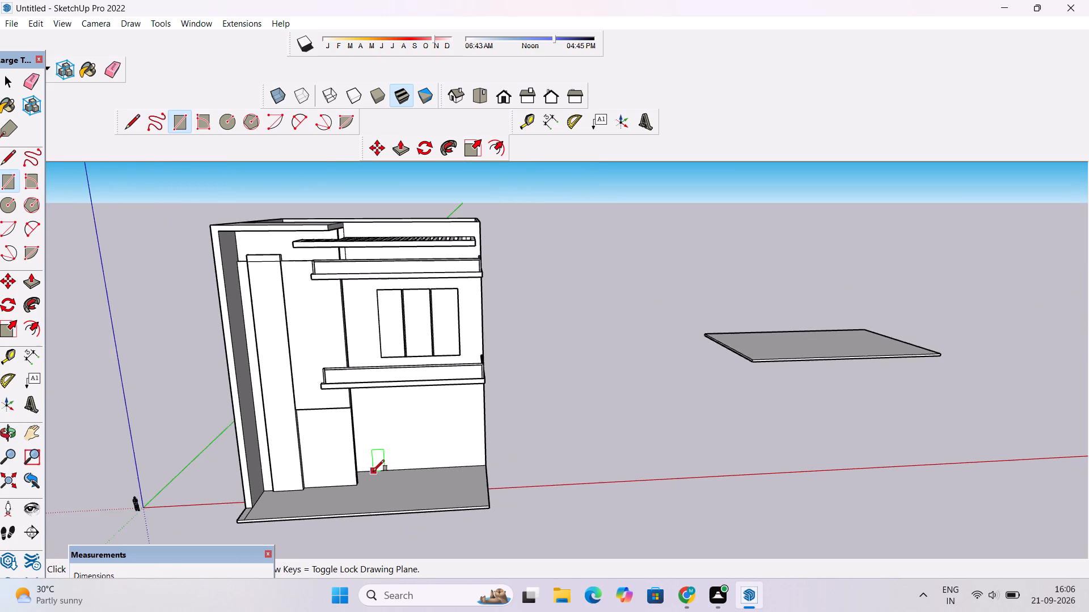
scroll(373, 471, up, 7)
click(380, 469)
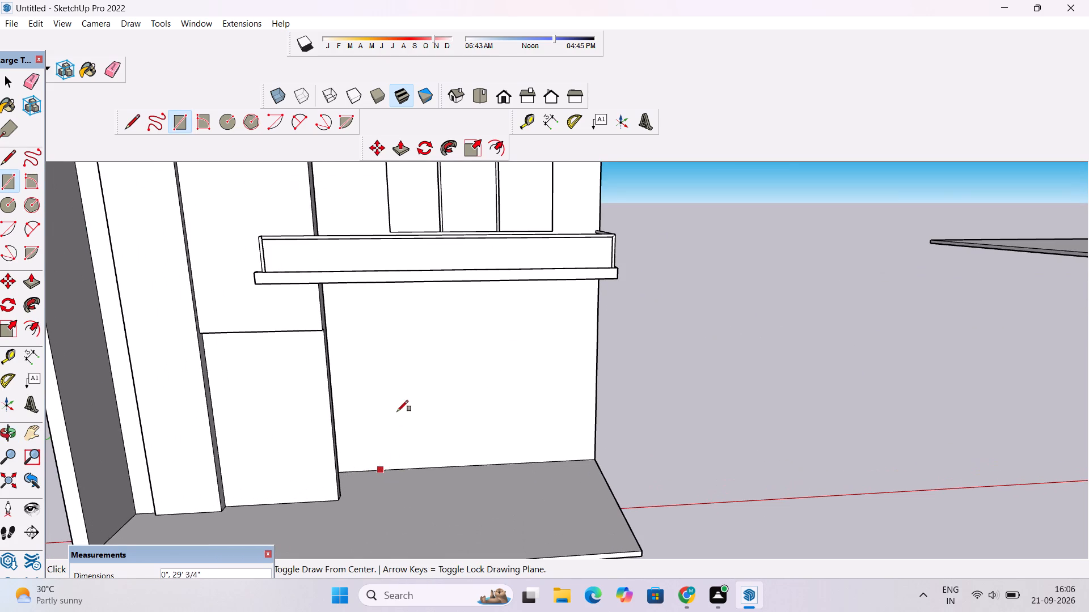
scroll(412, 366, down, 3)
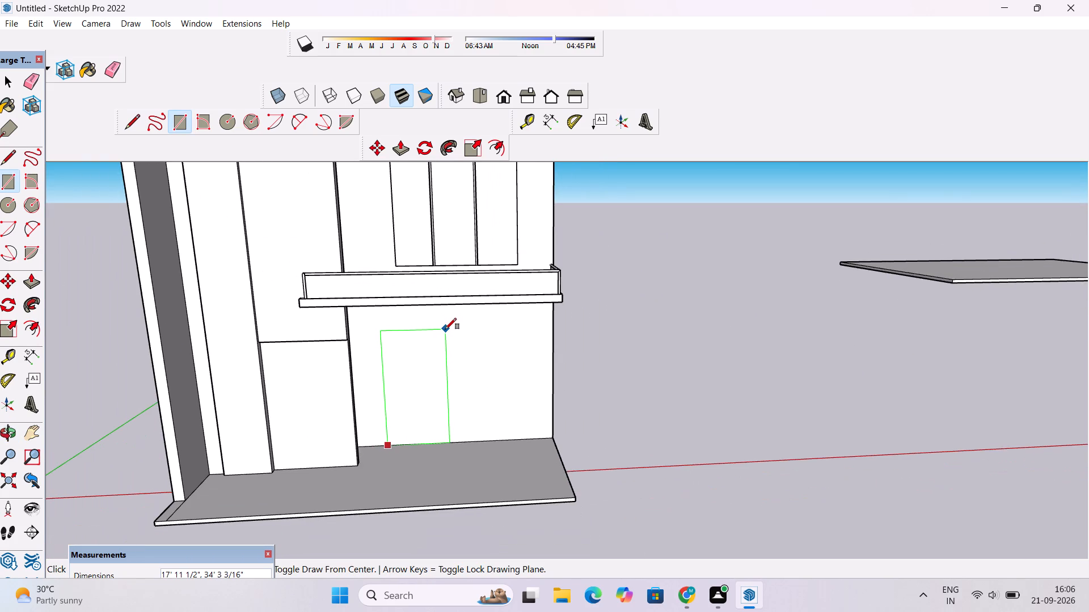
click(451, 333)
key(space)
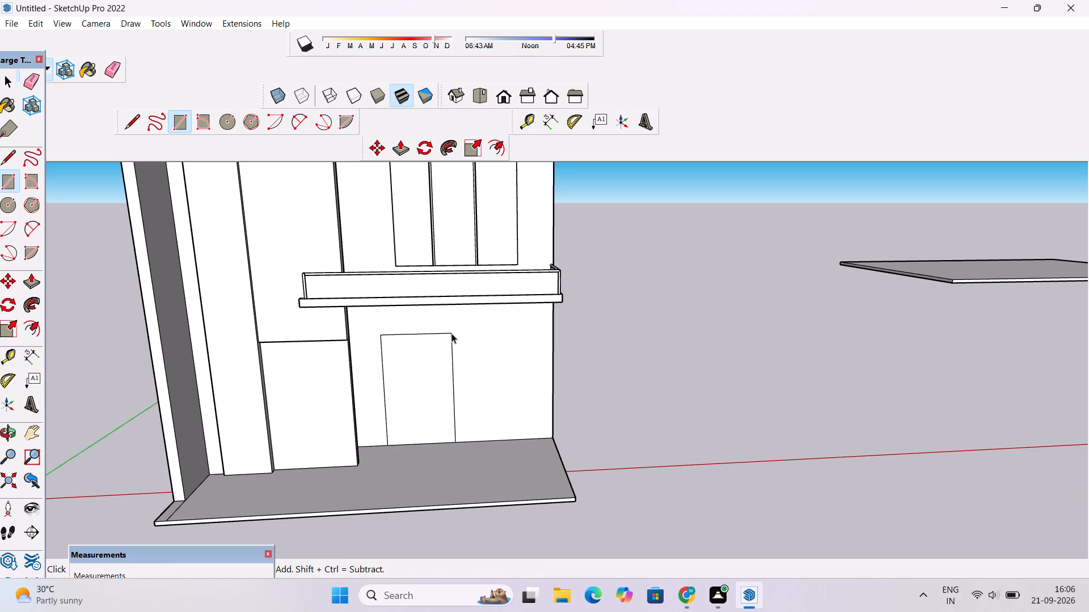
Push/Pull the door rectangle inward by 6" to recess it into the ground-floor wall.
scroll(447, 331, down, 4)
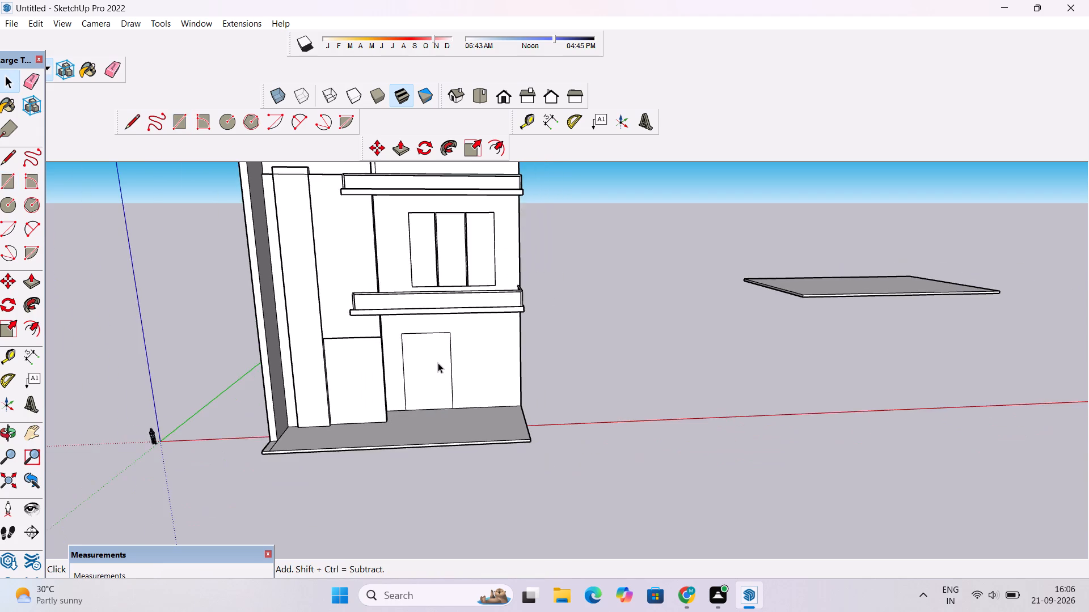
scroll(438, 363, up, 8)
key(p)
click(434, 373)
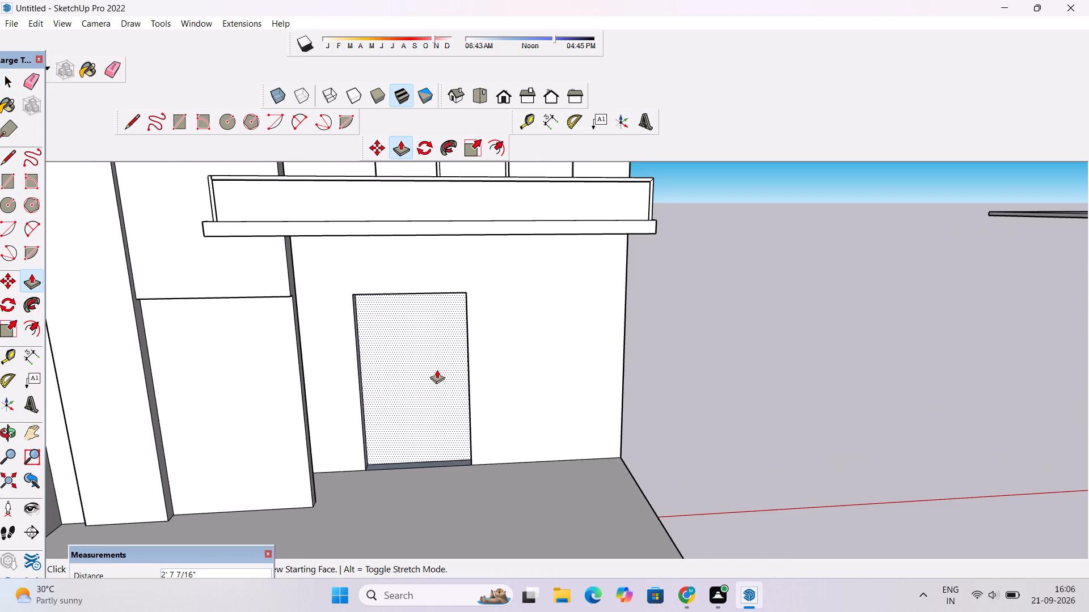
text(6")
key(Return)
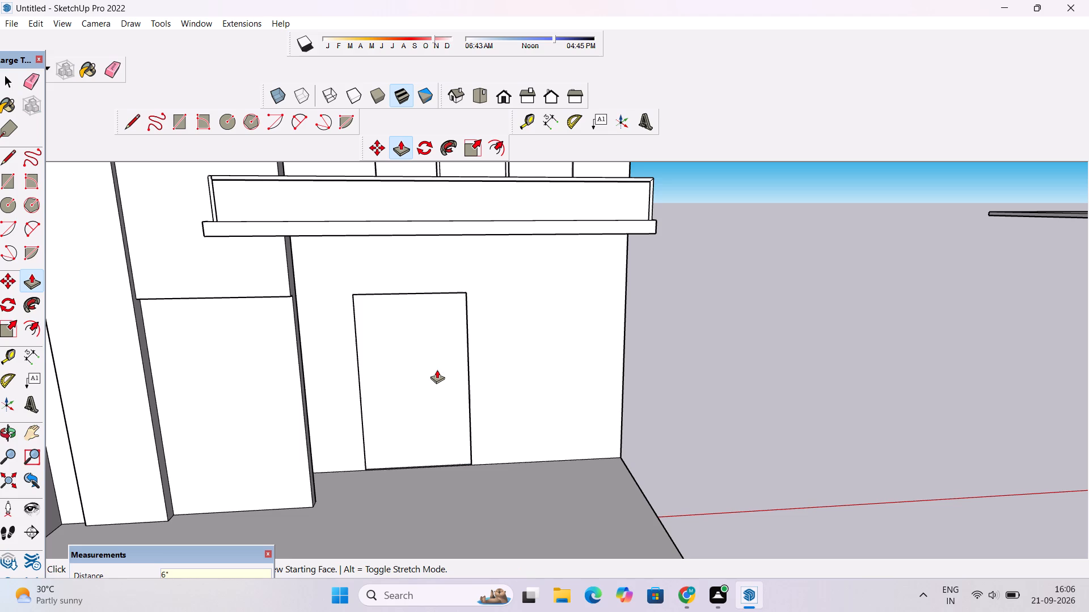
key(space)
Push/Pull the narrow threshold face at the bottom of the door recess upward by 0.5".
scroll(437, 457, up, 8)
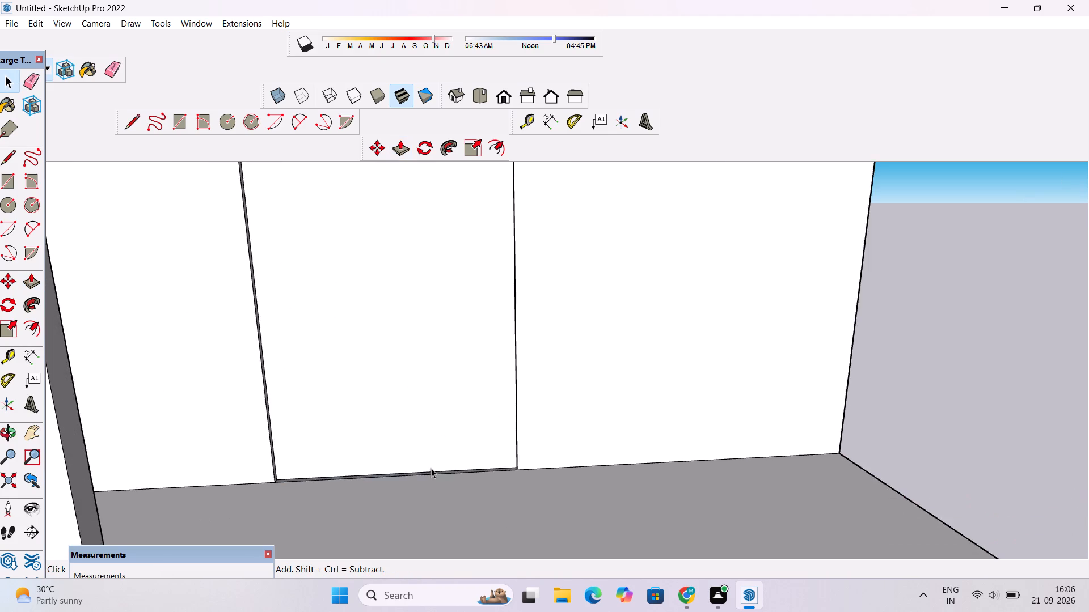
scroll(431, 468, up, 17)
scroll(430, 471, down, 3)
key(p)
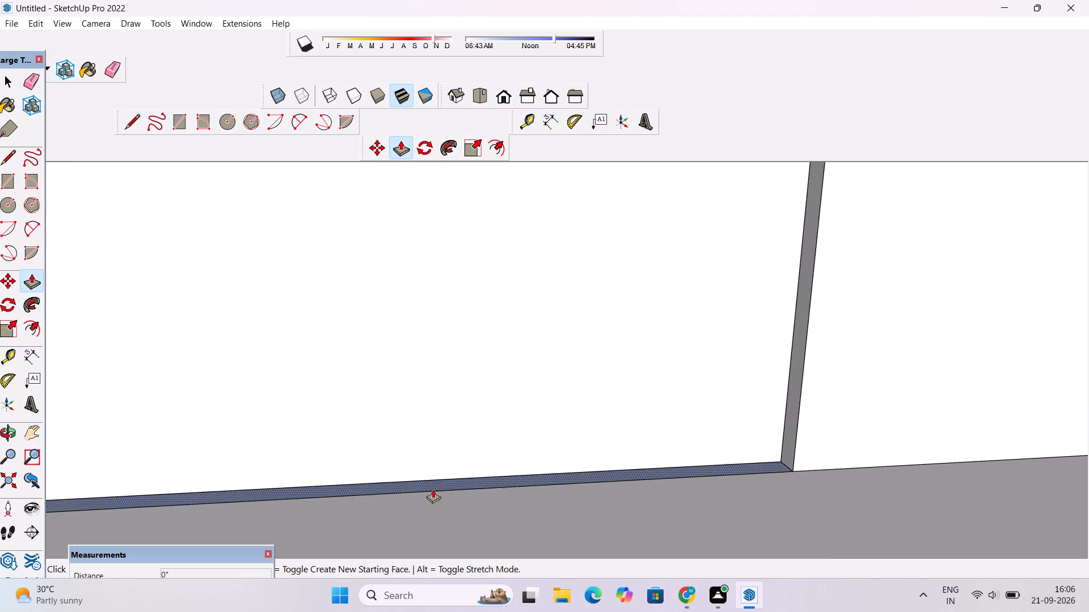
click(440, 481)
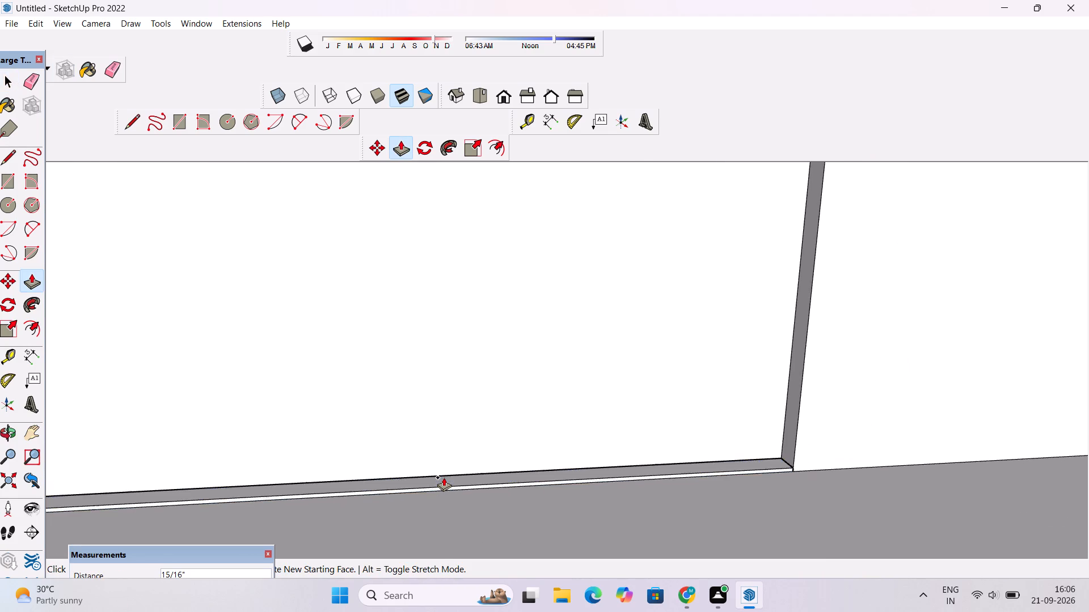
text(0.5")
key(Return)
scroll(406, 483, down, 11)
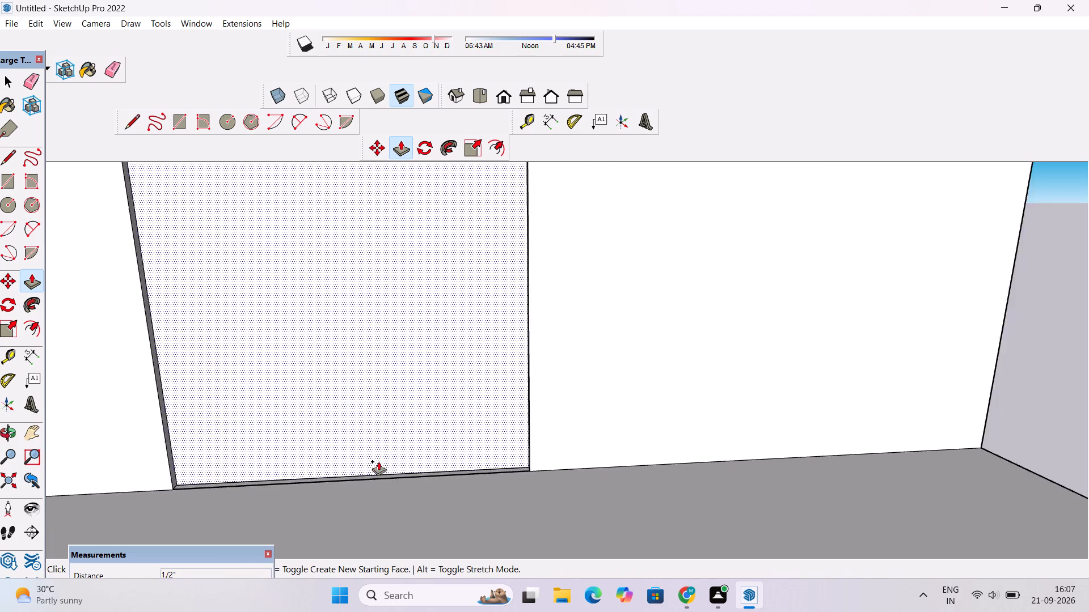
Examine the recessed door and its surrounding wall and balcony from several angles.
scroll(378, 461, down, 5)
scroll(391, 439, up, 3)
key(o)
scroll(391, 439, down, 4)
drag(420, 484, 419, 486)
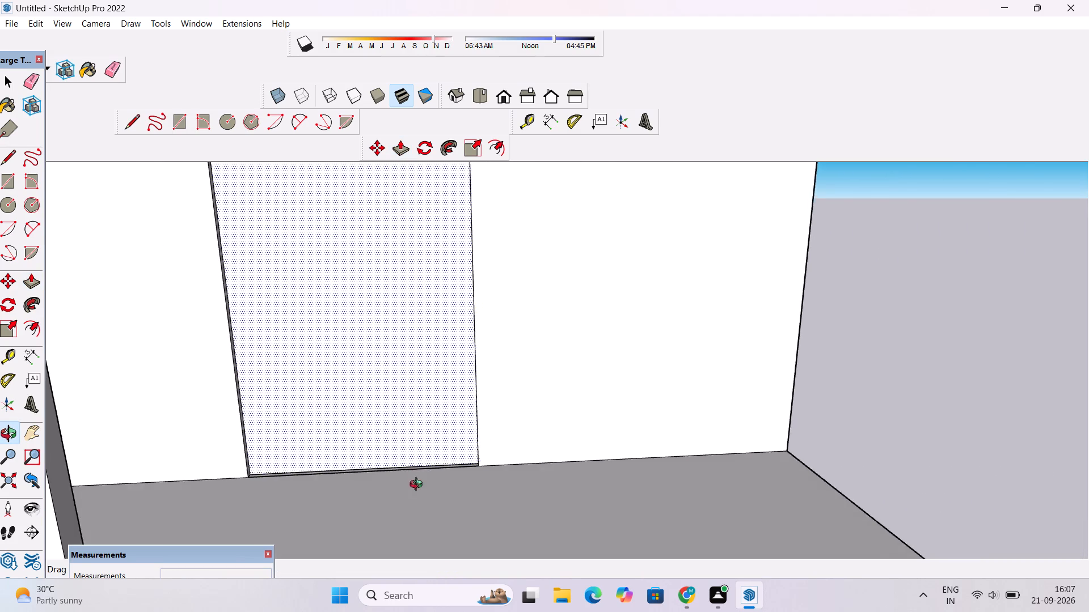
drag(419, 486, 377, 479)
scroll(346, 462, down, 6)
shift+drag(346, 461, 378, 505)
scroll(378, 505, down, 6)
drag(378, 443, 416, 377)
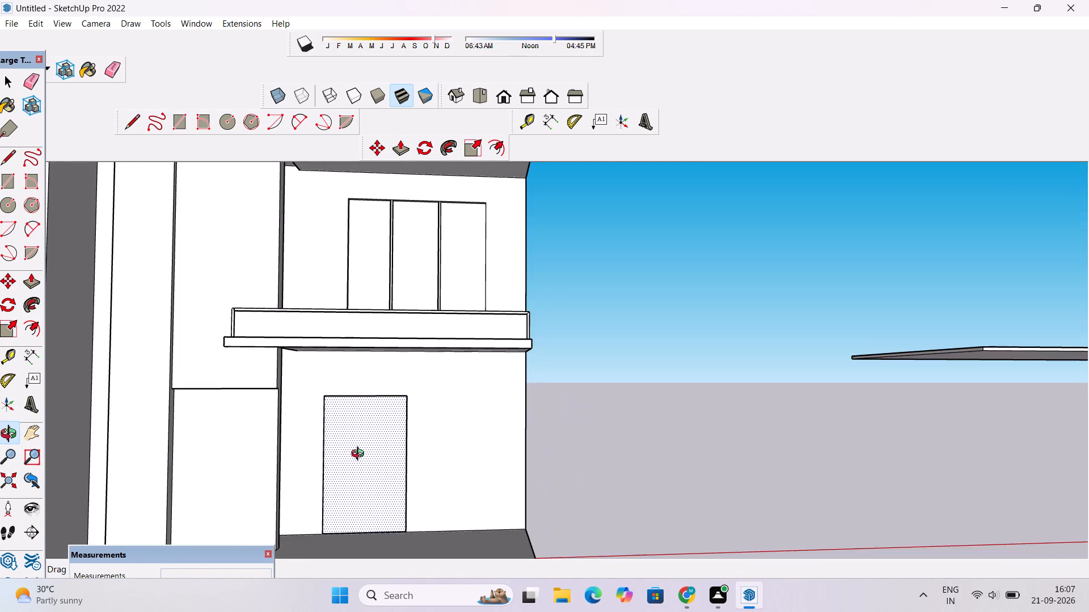
scroll(356, 460, up, 4)
drag(377, 488, 420, 532)
shift+drag(420, 534, 435, 447)
scroll(433, 449, down, 4)
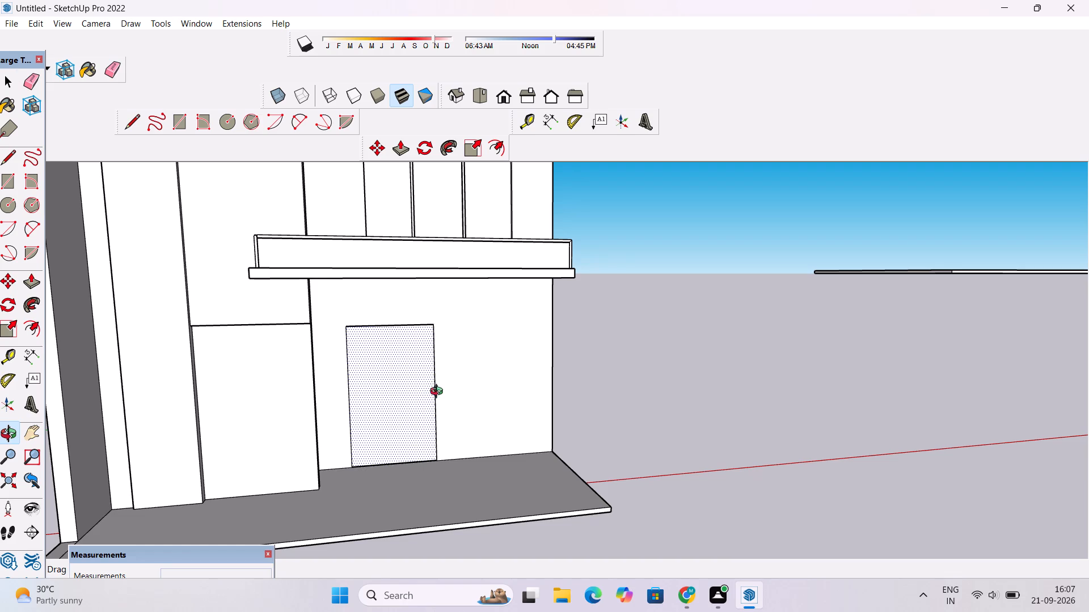
key(space)
Draw a slim vertical handle rectangle about 6' 8" by 4 3/4" on the door face, near its side edge farther from the stepped wall block.
scroll(396, 423, up, 6)
key(r)
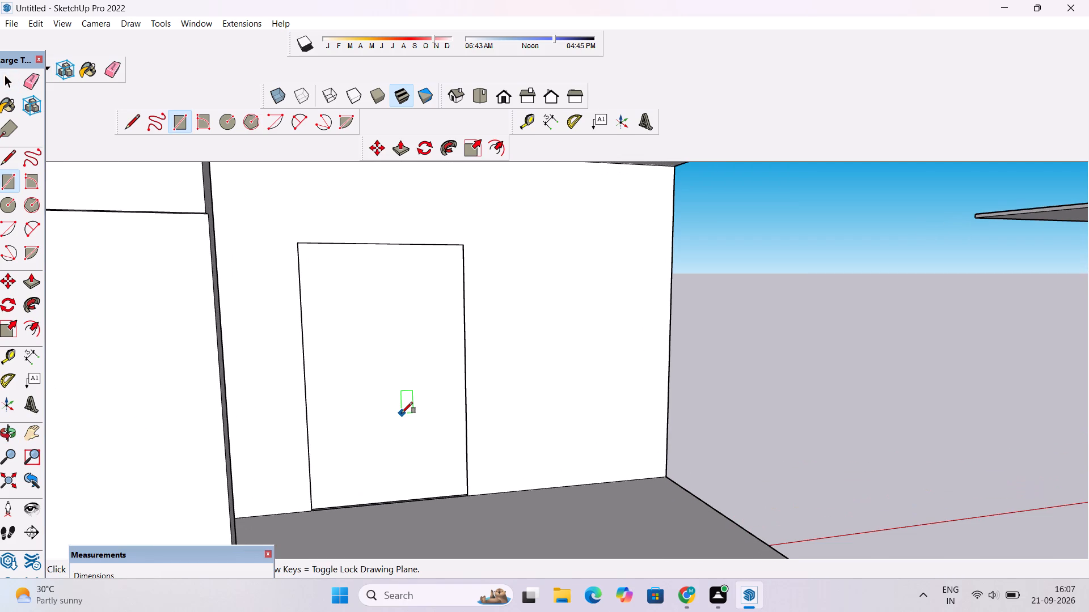
scroll(402, 413, down, 3)
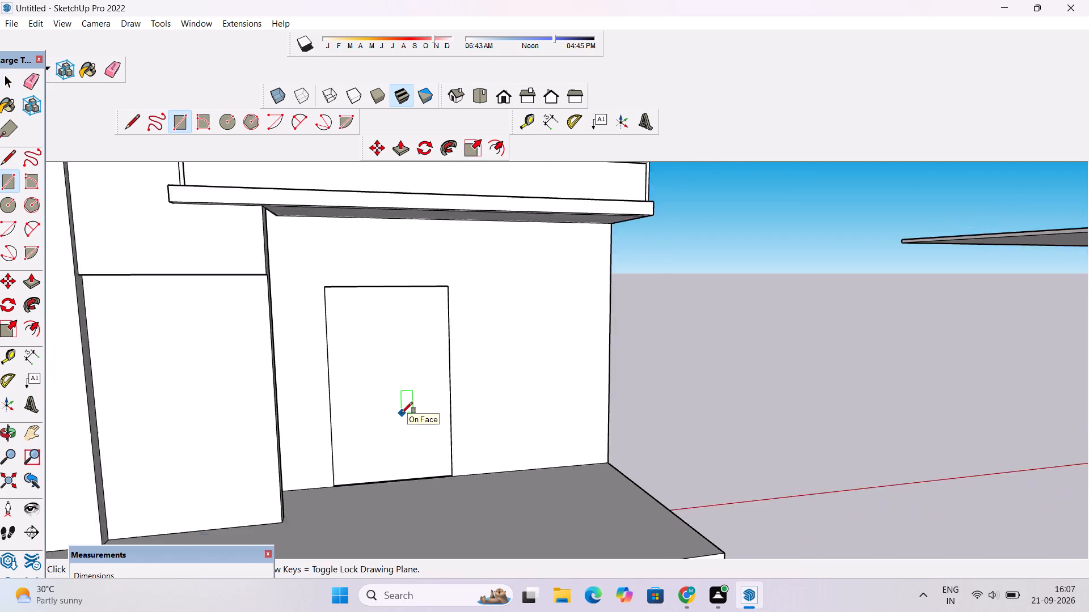
scroll(402, 413, up, 4)
scroll(402, 413, down, 3)
scroll(402, 413, up, 1)
scroll(402, 413, down, 4)
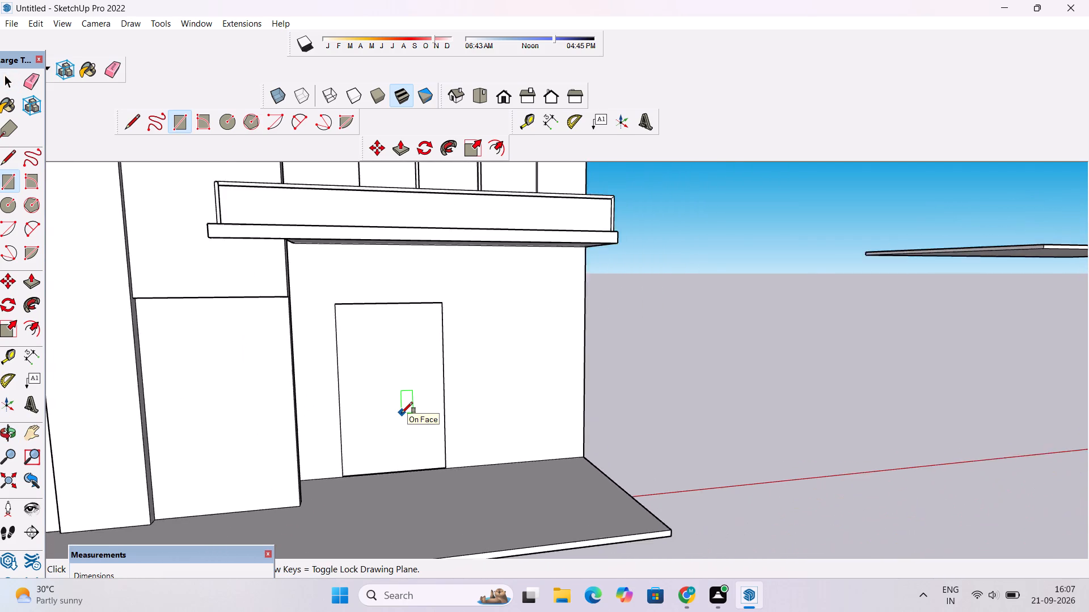
scroll(402, 413, down, 2)
scroll(419, 380, up, 16)
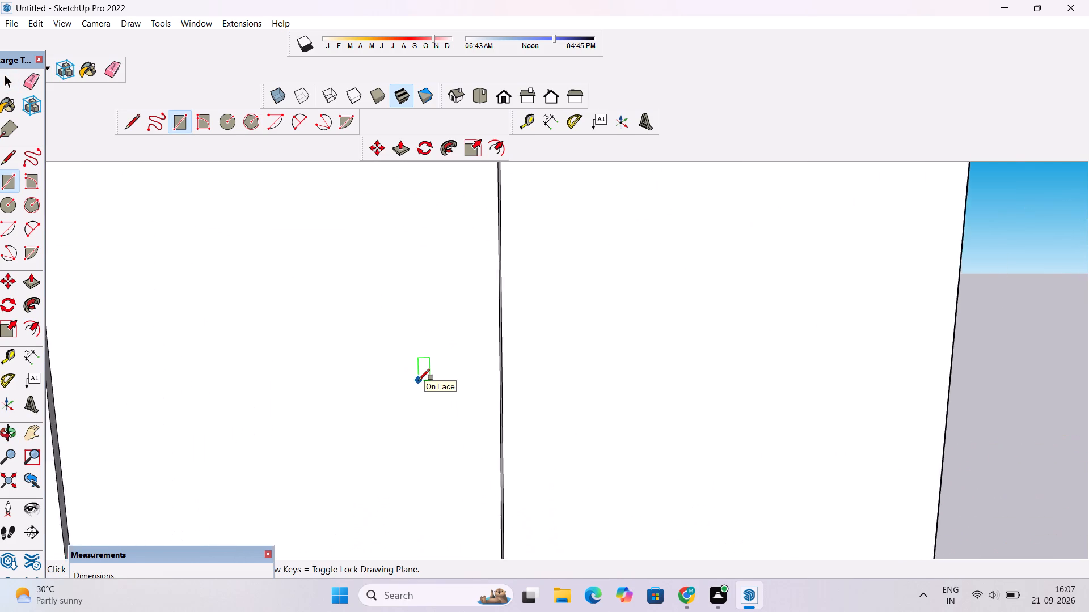
scroll(419, 380, up, 2)
scroll(430, 362, down, 16)
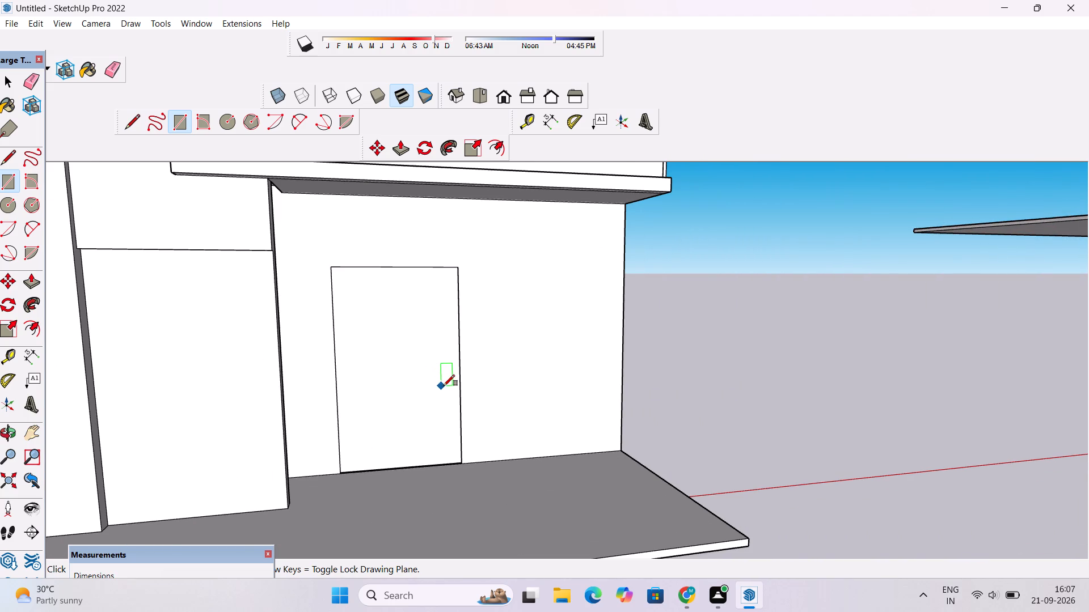
scroll(444, 386, up, 7)
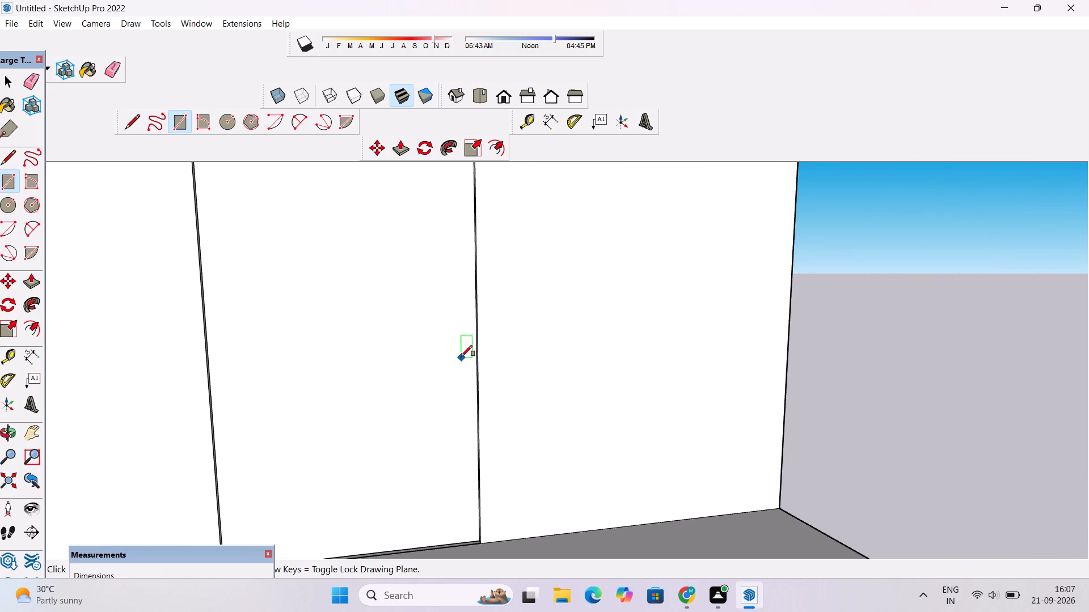
click(461, 353)
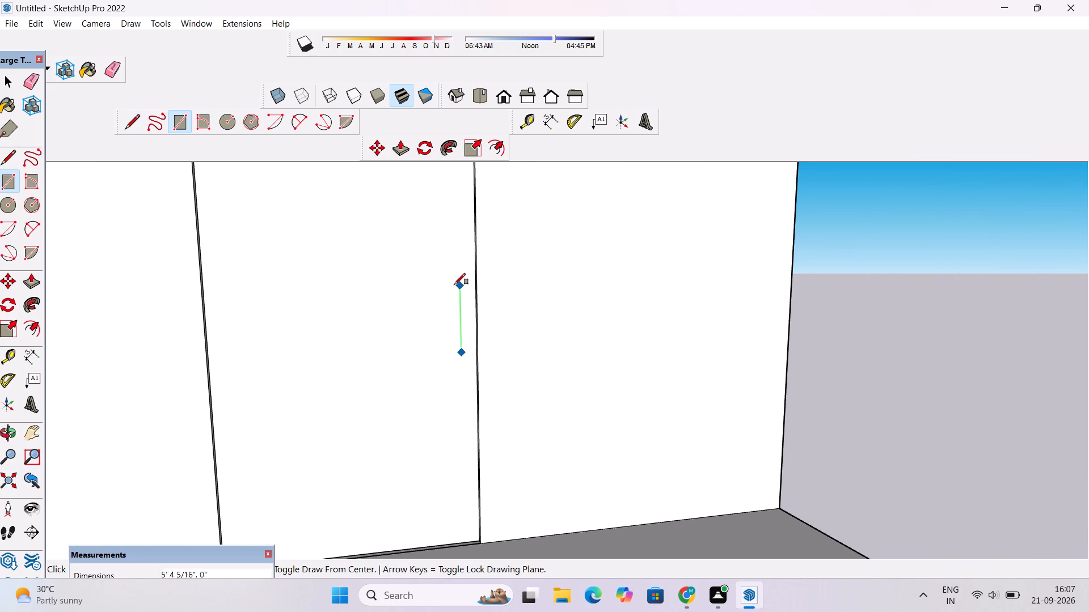
scroll(468, 267, up, 4)
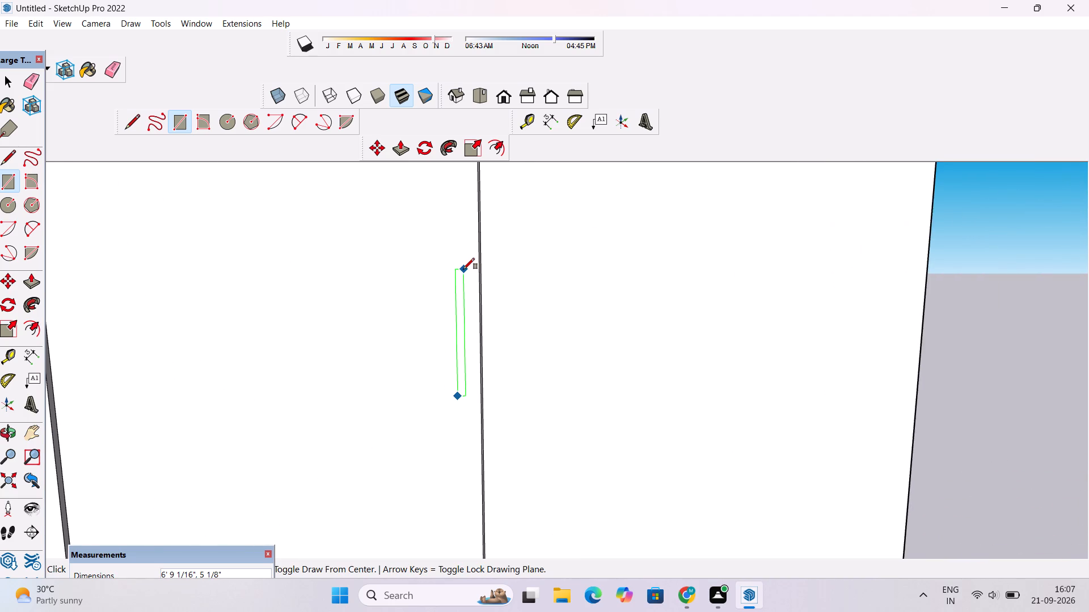
click(463, 270)
scroll(463, 270, up, 2)
click(463, 271)
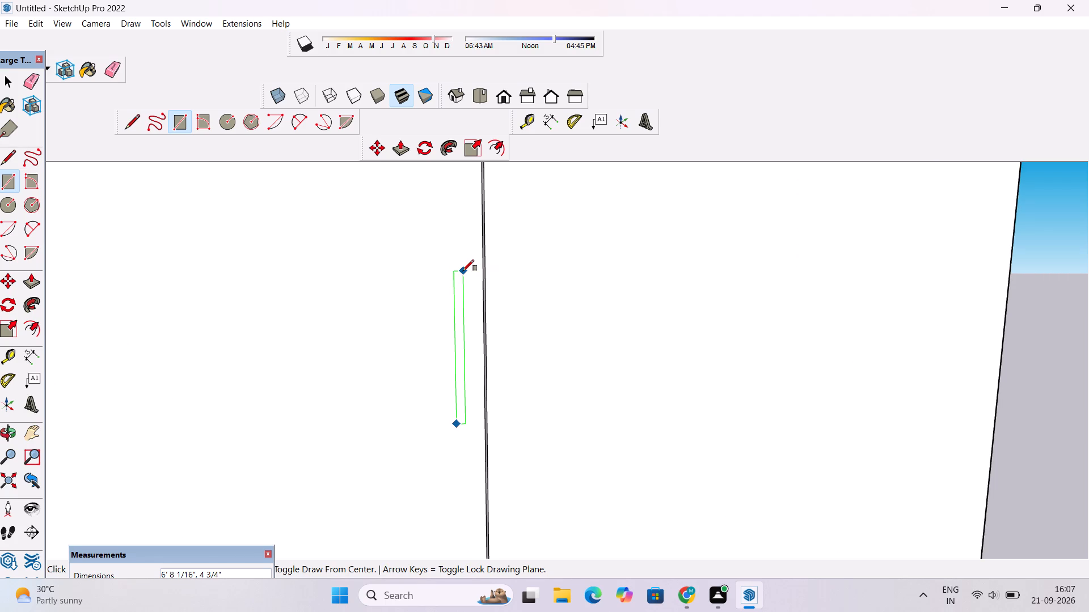
key(space)
Examine the door with its handle outline and the whole building from the front, side and above.
scroll(463, 271, down, 15)
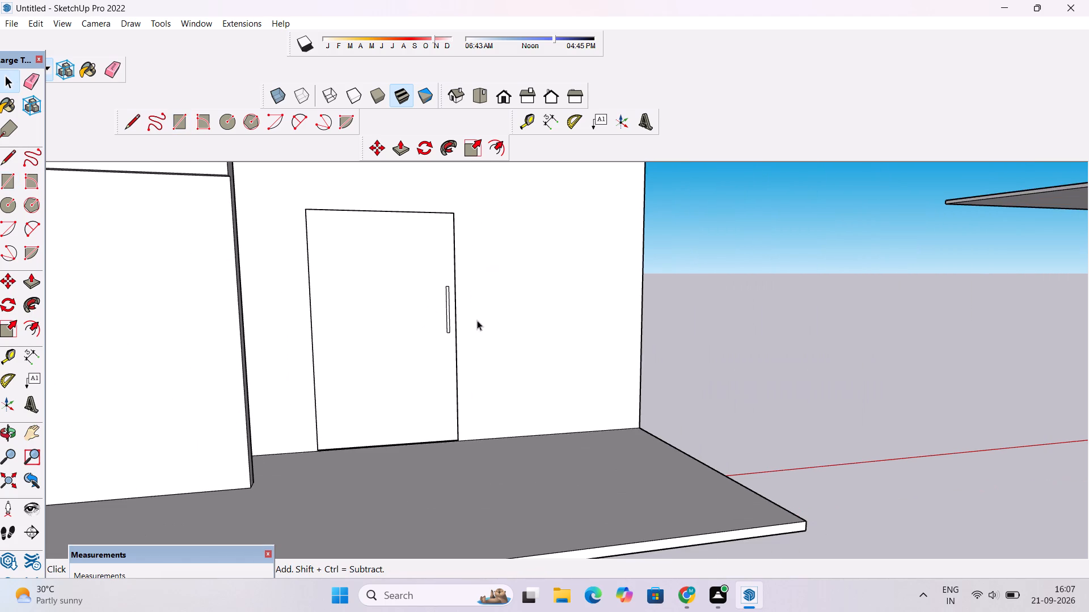
key(o)
drag(526, 333, 483, 351)
scroll(430, 371, down, 5)
shift+drag(428, 373, 450, 422)
scroll(450, 422, down, 6)
scroll(442, 401, up, 11)
scroll(480, 409, down, 4)
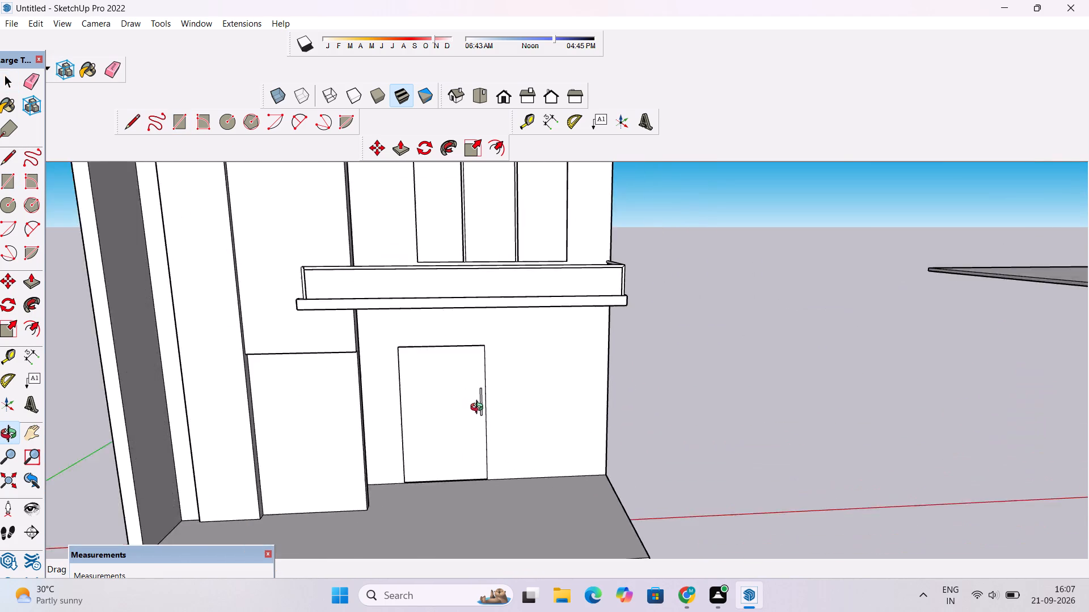
scroll(479, 409, down, 3)
scroll(399, 445, up, 3)
scroll(398, 446, down, 4)
drag(393, 452, 486, 450)
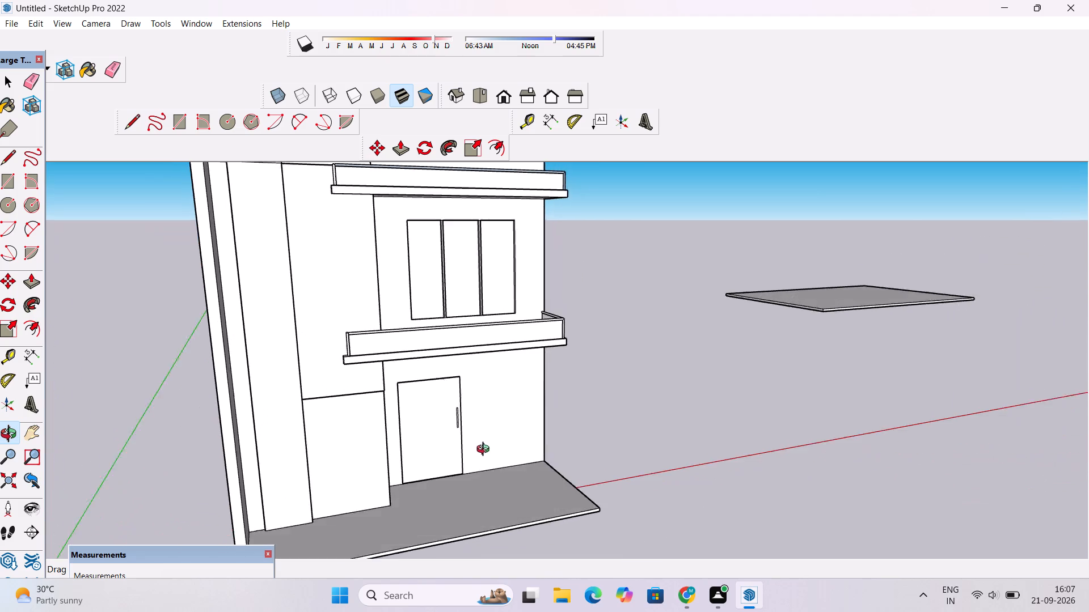
drag(486, 450, 386, 486)
scroll(374, 483, down, 5)
scroll(373, 483, up, 2)
scroll(373, 483, down, 4)
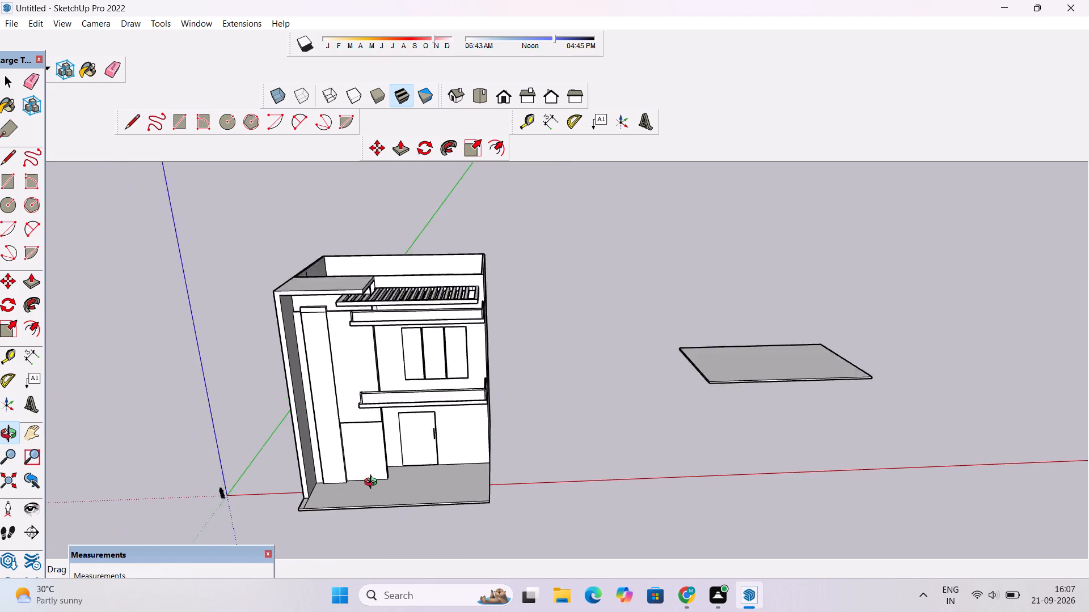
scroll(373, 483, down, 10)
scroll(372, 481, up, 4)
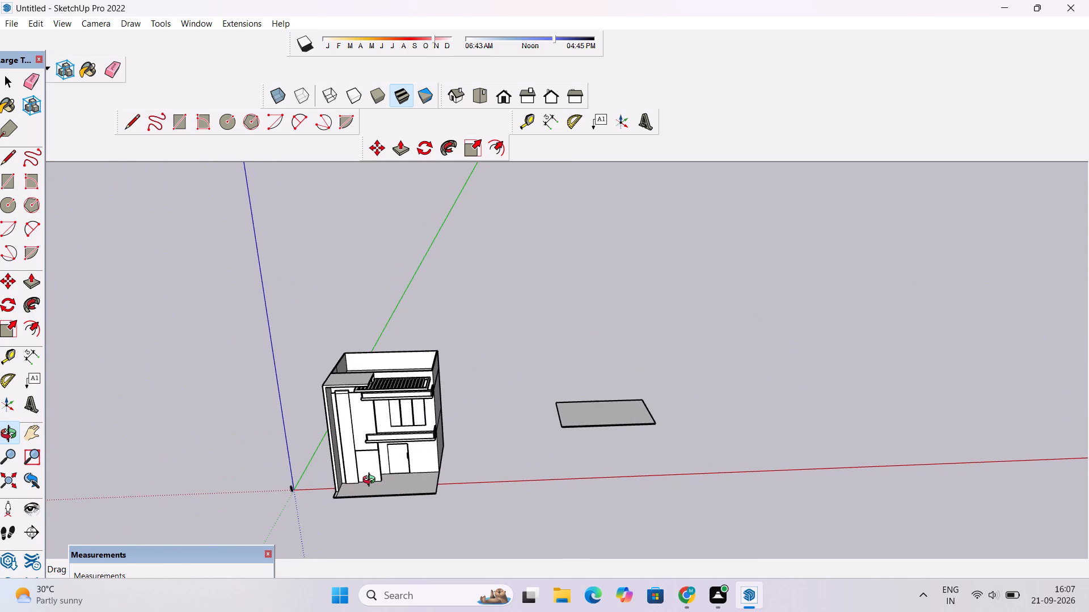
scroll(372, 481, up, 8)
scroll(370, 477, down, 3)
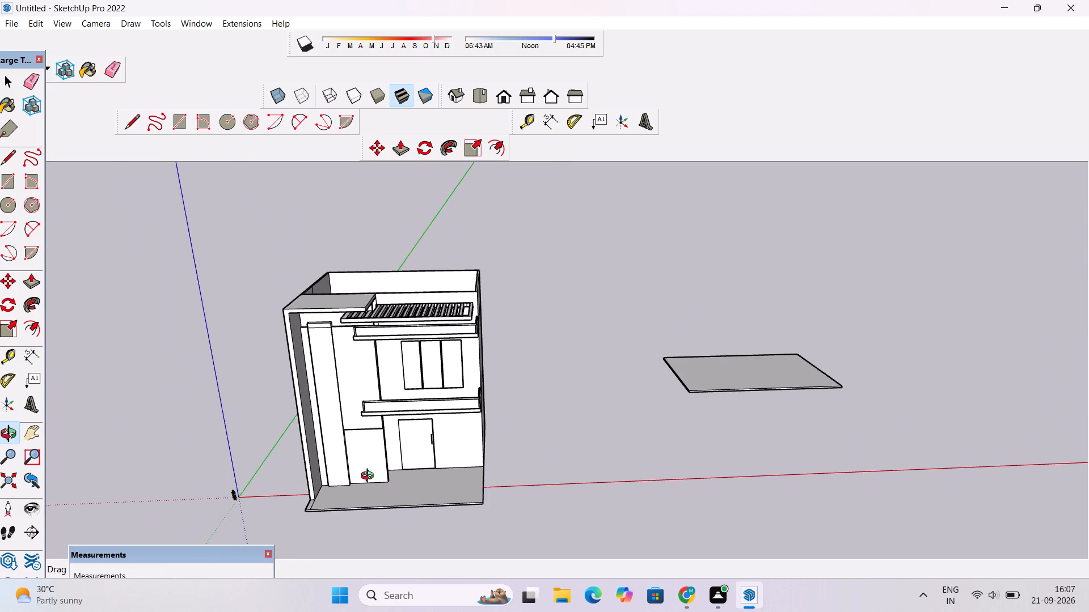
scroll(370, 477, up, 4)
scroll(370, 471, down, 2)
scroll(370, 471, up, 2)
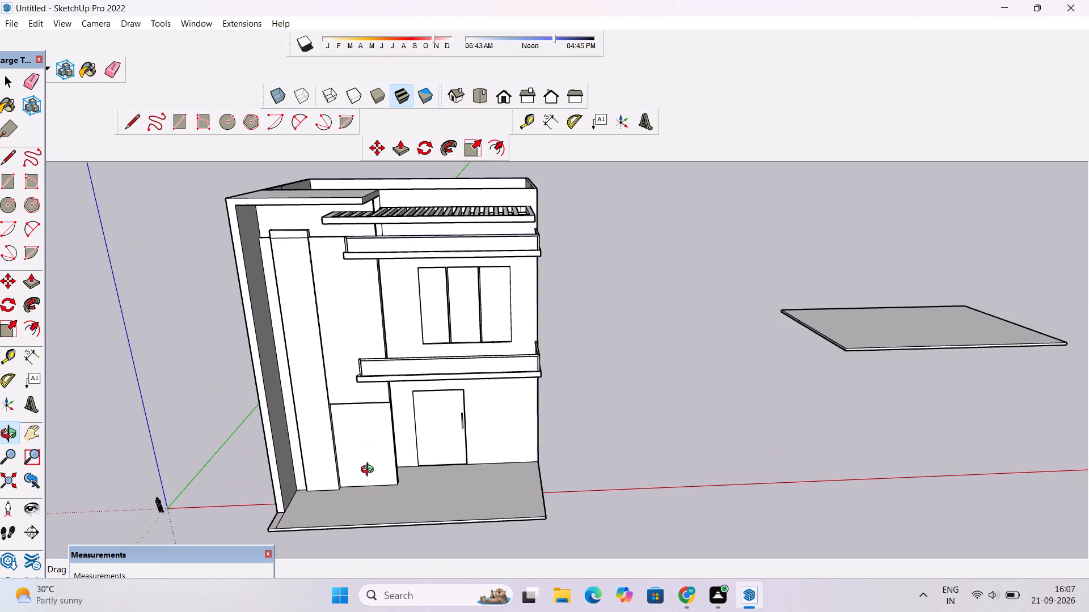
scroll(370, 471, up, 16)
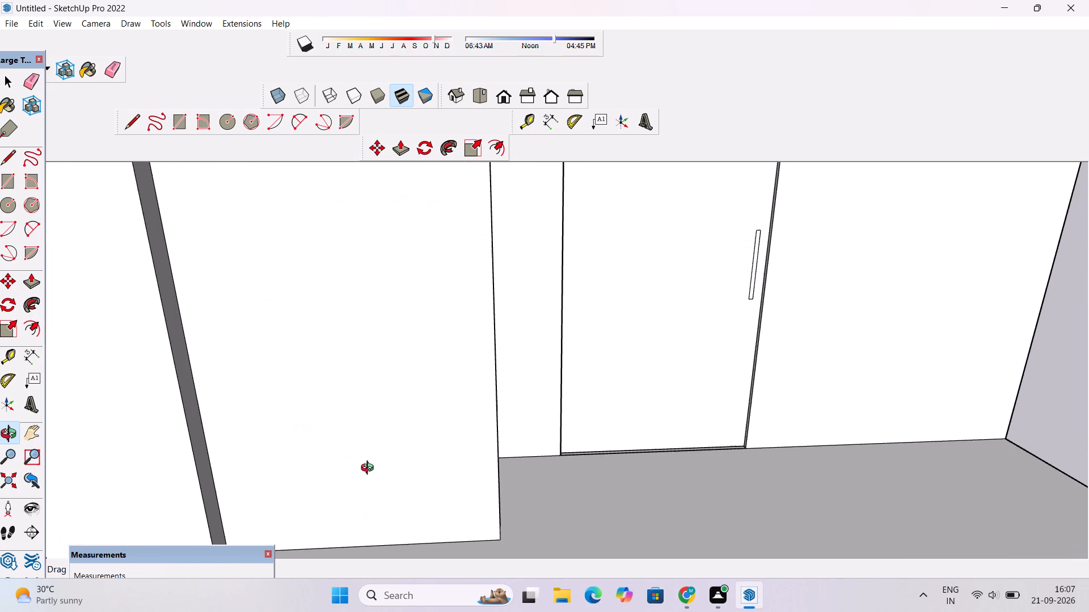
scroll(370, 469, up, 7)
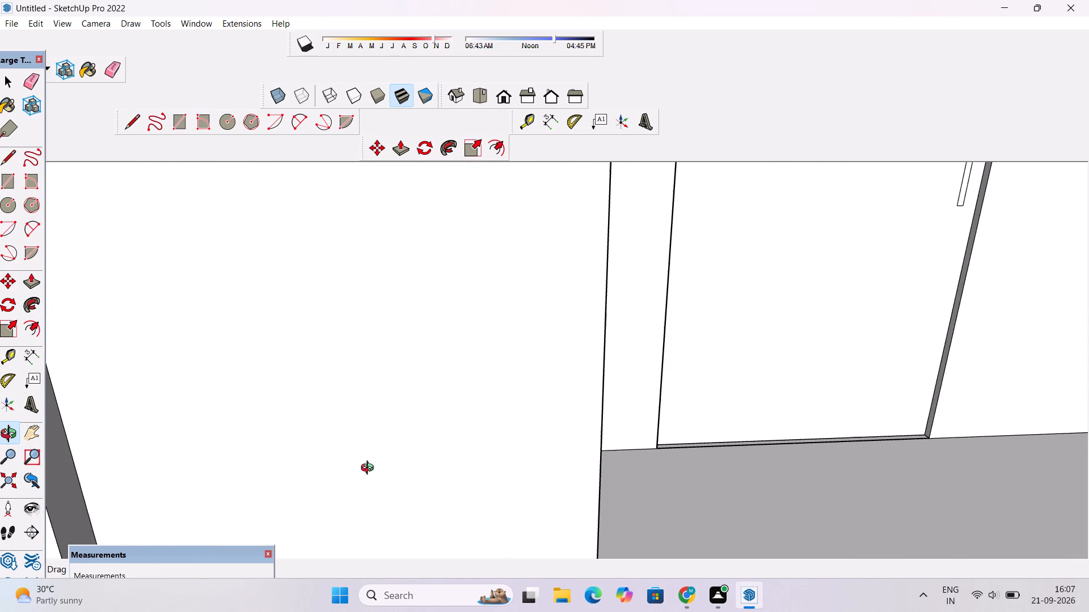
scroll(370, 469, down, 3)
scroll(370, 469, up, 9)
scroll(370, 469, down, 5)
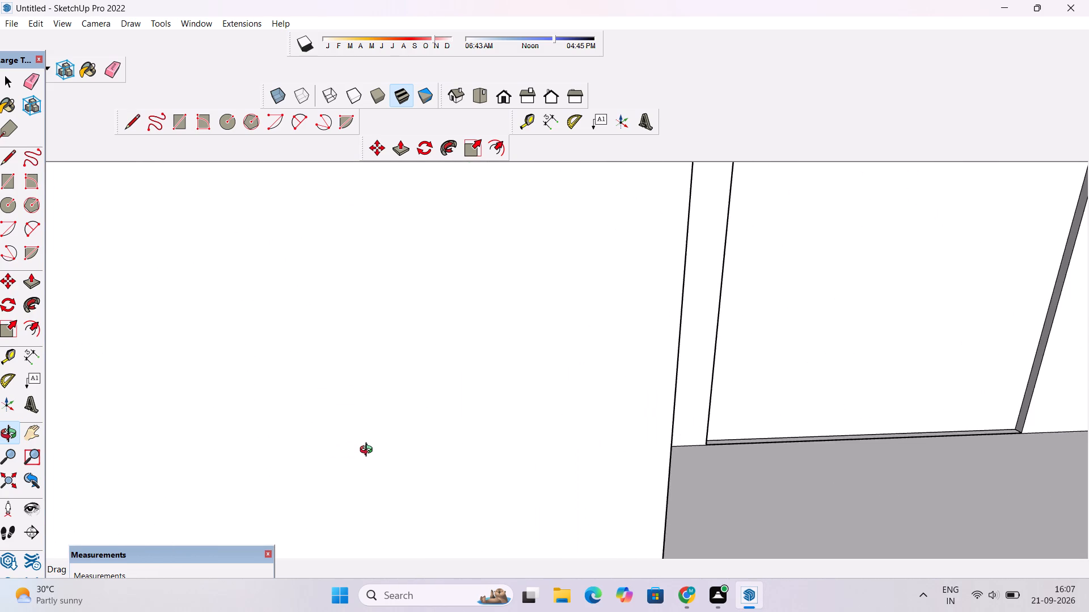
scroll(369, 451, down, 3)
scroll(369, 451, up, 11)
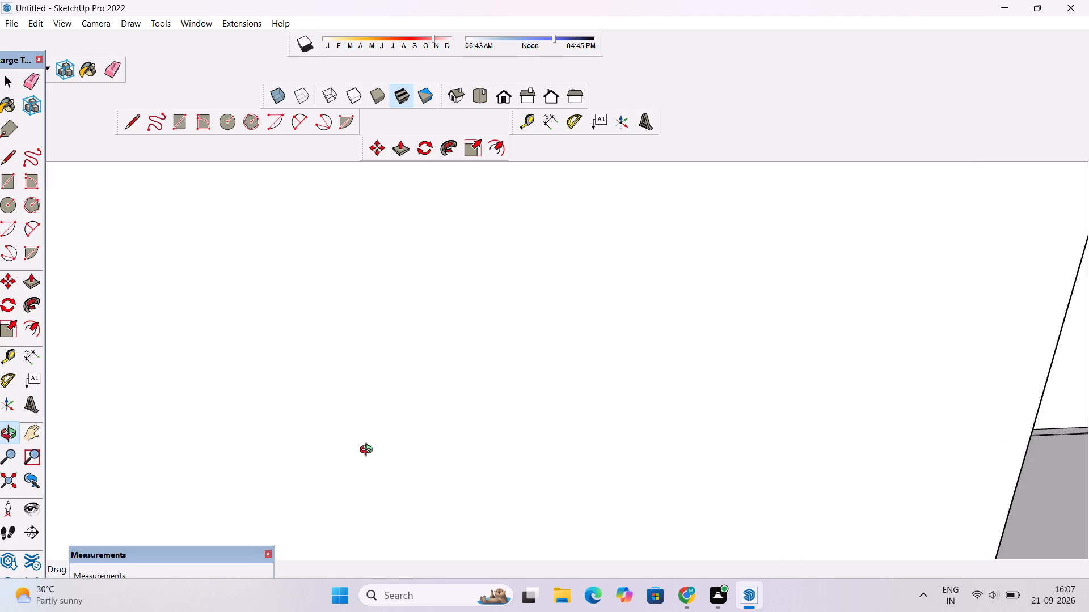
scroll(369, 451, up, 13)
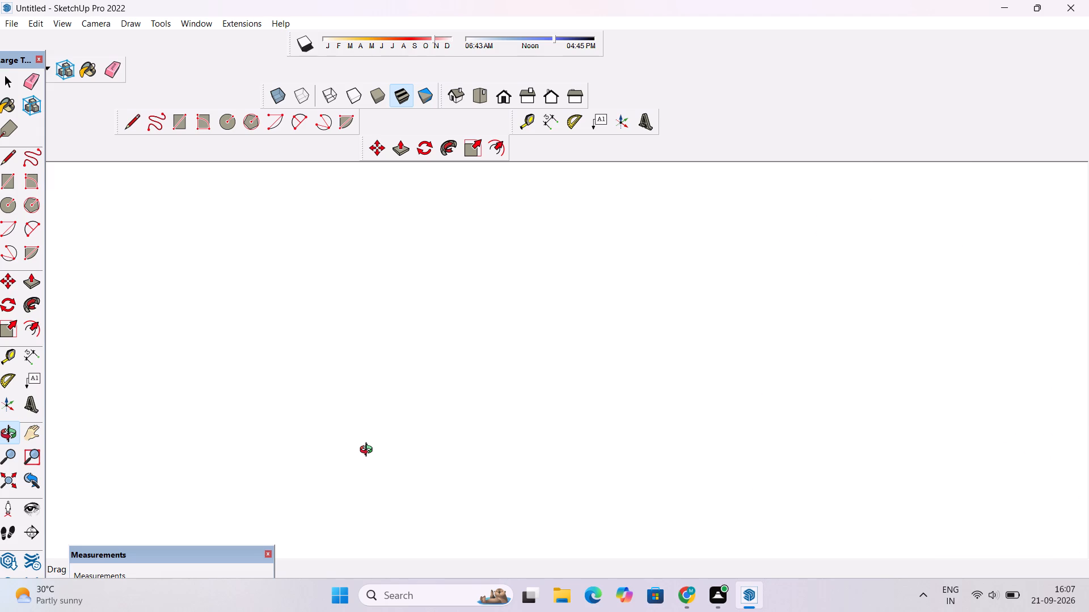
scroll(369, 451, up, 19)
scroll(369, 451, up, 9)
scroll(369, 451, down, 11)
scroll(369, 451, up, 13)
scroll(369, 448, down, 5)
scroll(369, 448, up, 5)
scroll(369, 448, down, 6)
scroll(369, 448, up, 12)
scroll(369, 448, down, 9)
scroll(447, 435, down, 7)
Return to the front view and examine the whole facade with its canopy, balconies, window panes and door.
click(498, 96)
scroll(497, 231, down, 7)
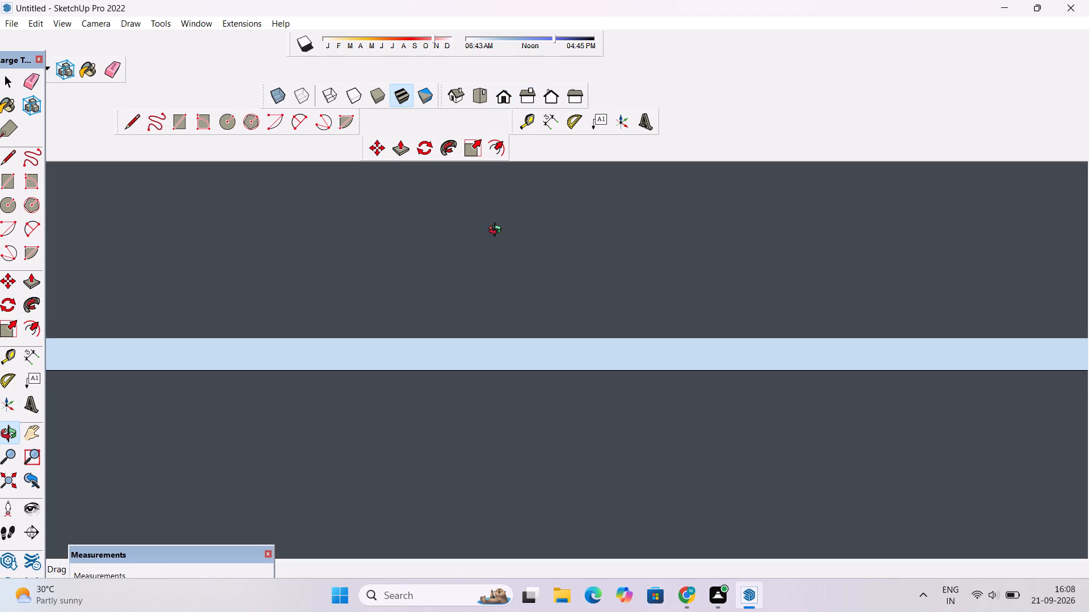
scroll(497, 231, down, 20)
scroll(497, 231, down, 20)
scroll(497, 231, down, 7)
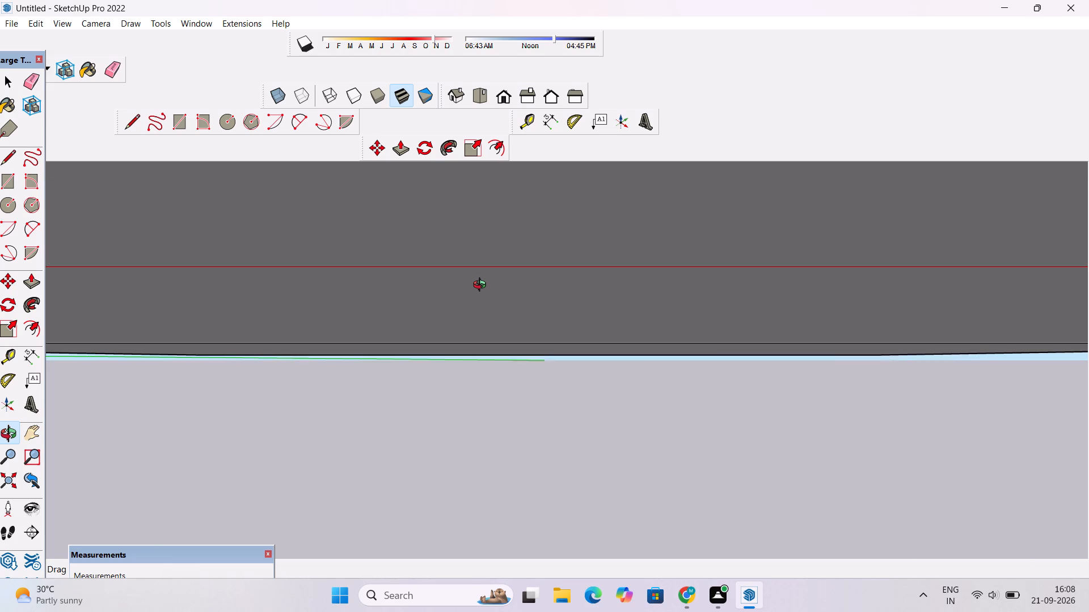
scroll(482, 286, down, 20)
scroll(482, 286, down, 5)
scroll(482, 286, up, 1)
scroll(482, 286, down, 7)
drag(482, 286, 482, 362)
scroll(473, 352, down, 5)
drag(511, 338, 484, 337)
shift+drag(473, 321, 486, 394)
scroll(482, 382, down, 6)
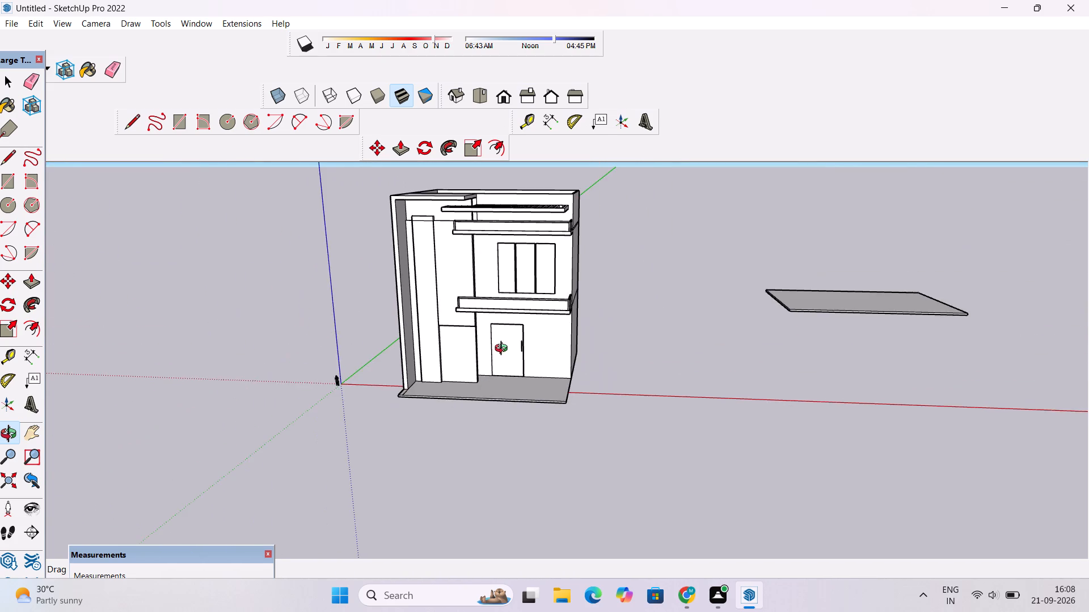
drag(504, 350, 362, 365)
scroll(475, 333, up, 4)
drag(377, 394, 545, 347)
drag(509, 376, 491, 386)
drag(514, 386, 449, 379)
scroll(440, 376, down, 2)
drag(468, 356, 466, 376)
scroll(446, 376, up, 3)
drag(444, 378, 456, 358)
shift+drag(458, 351, 463, 430)
scroll(458, 420, down, 2)
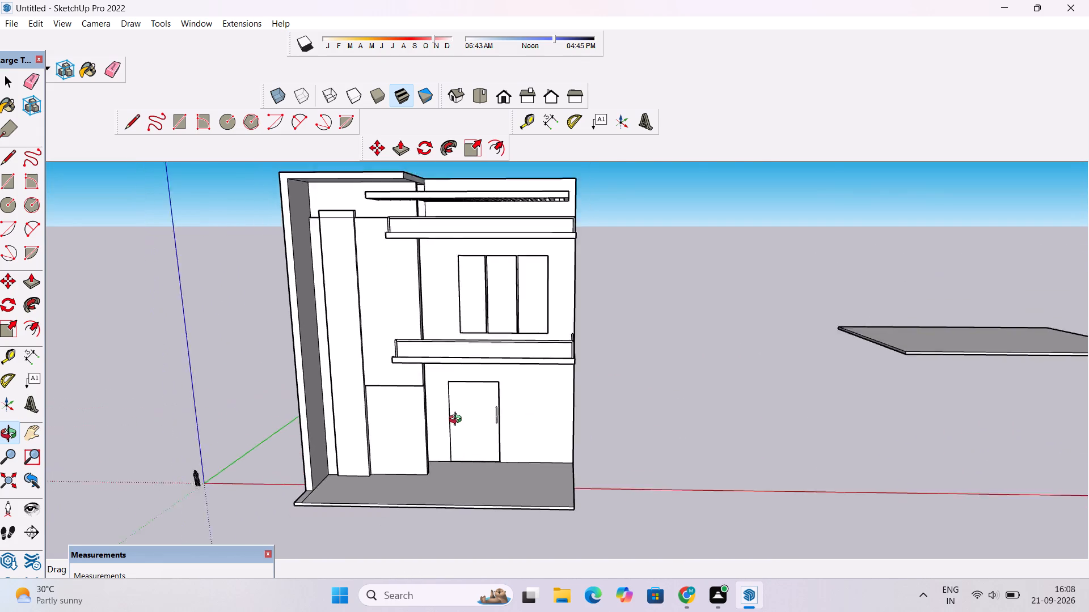
scroll(458, 420, down, 2)
Examine the end of the lower balcony's railing and the adjoining stepped wall up close from the side.
drag(402, 413, 626, 364)
scroll(497, 380, up, 4)
scroll(399, 377, up, 9)
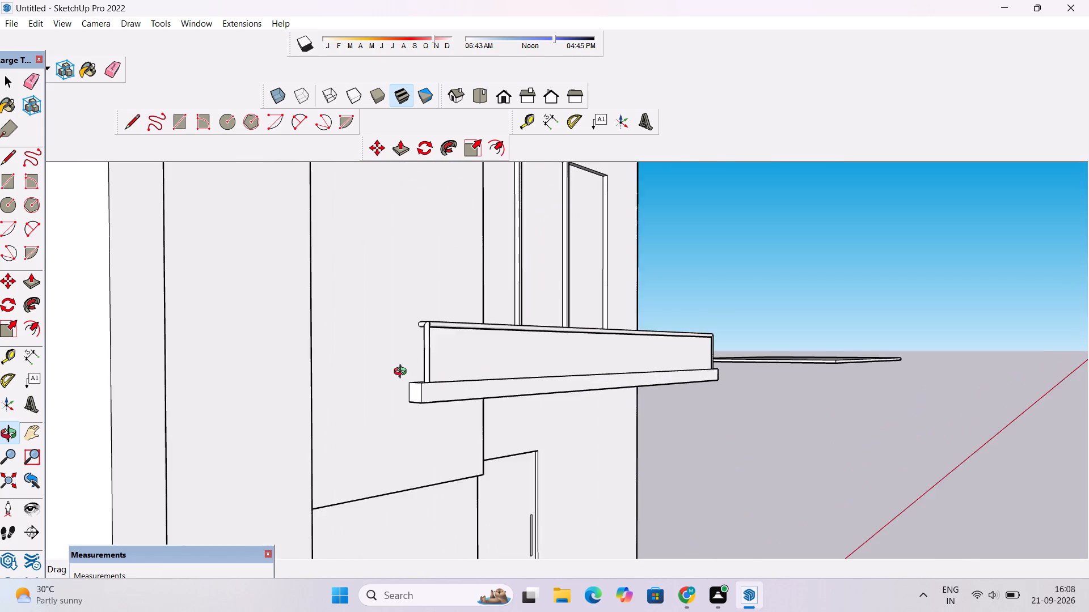
scroll(403, 373, up, 10)
drag(403, 373, 594, 430)
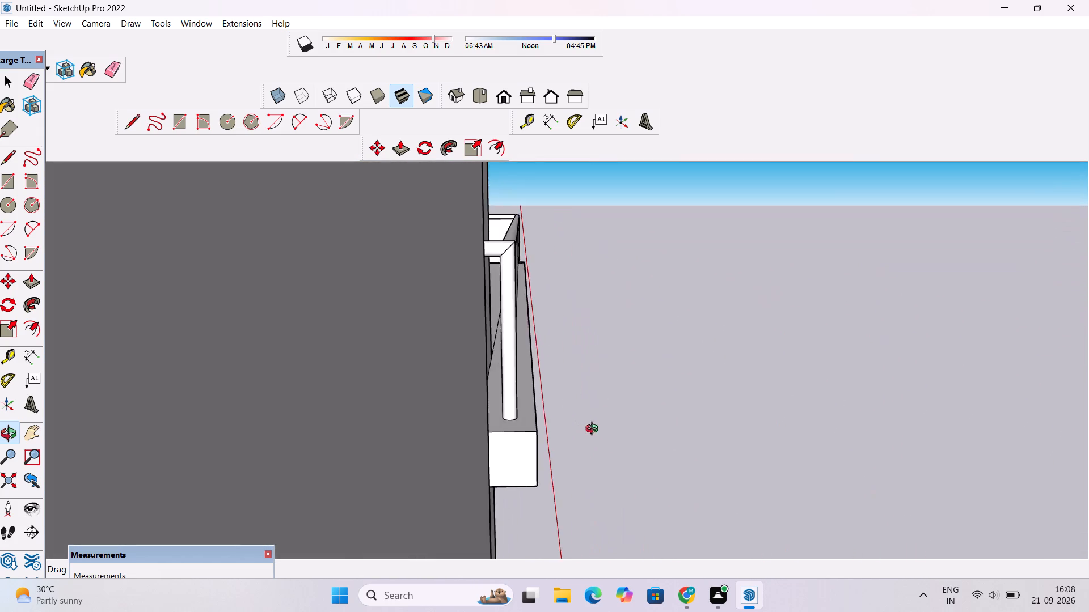
drag(594, 430, 616, 443)
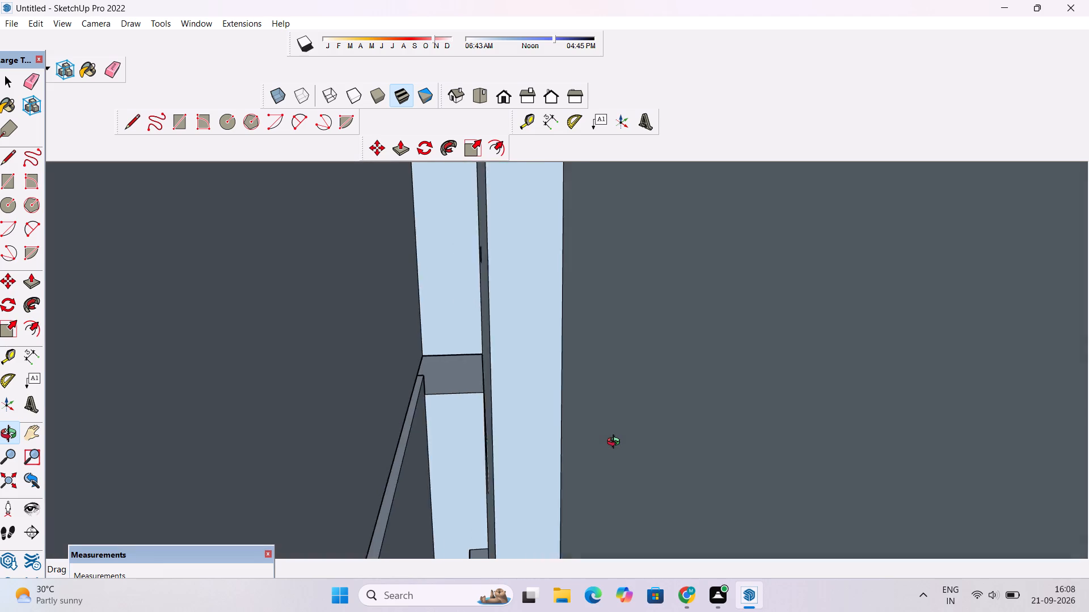
drag(616, 443, 625, 464)
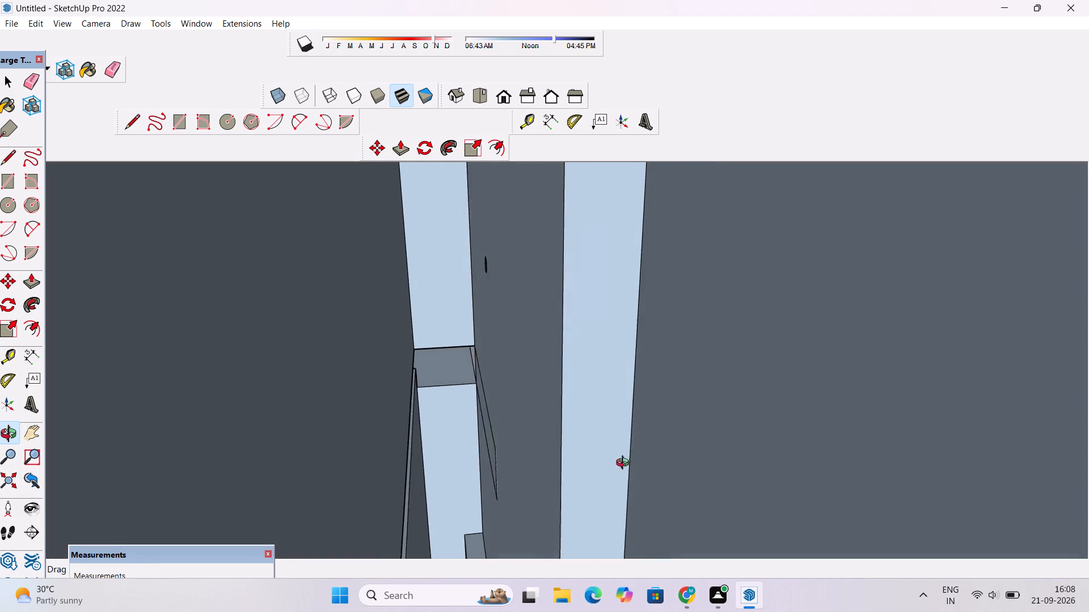
drag(625, 464, 617, 464)
scroll(478, 271, up, 10)
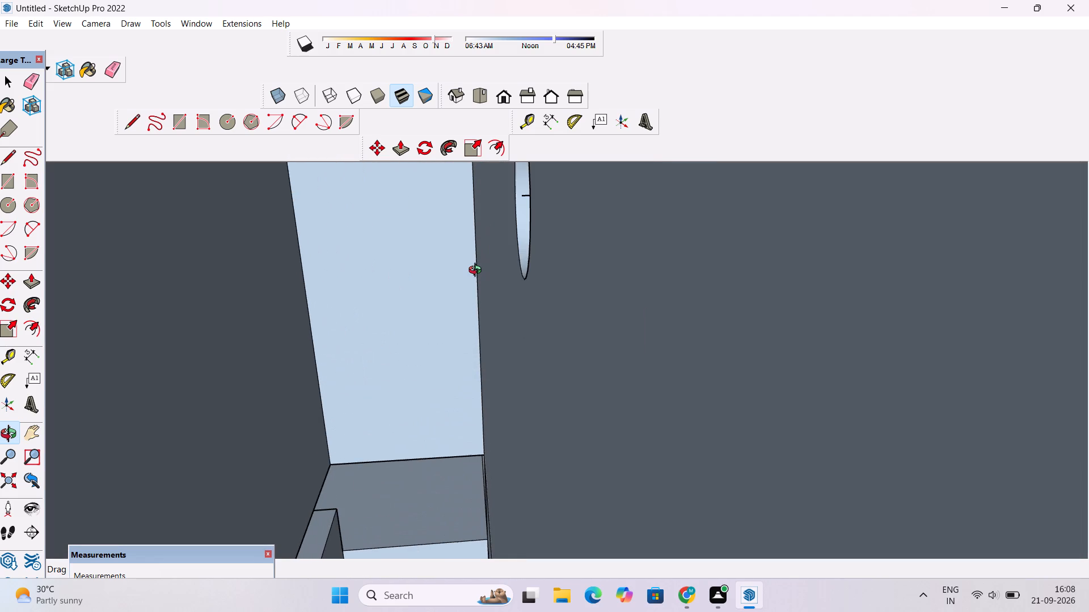
drag(478, 271, 492, 280)
scroll(492, 280, down, 14)
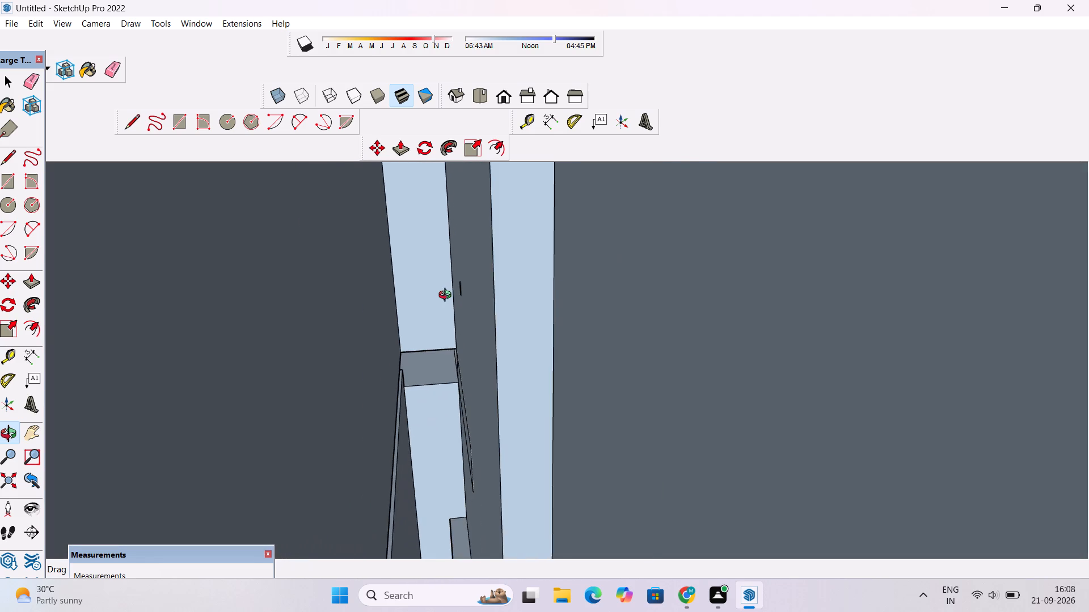
drag(664, 297, 515, 288)
scroll(437, 275, down, 15)
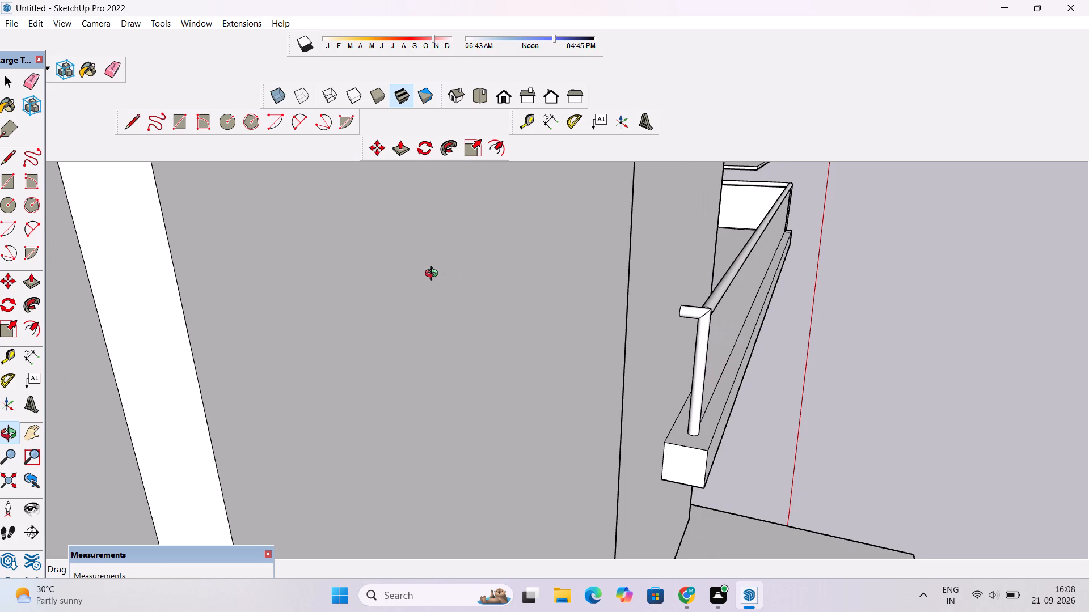
scroll(433, 275, down, 12)
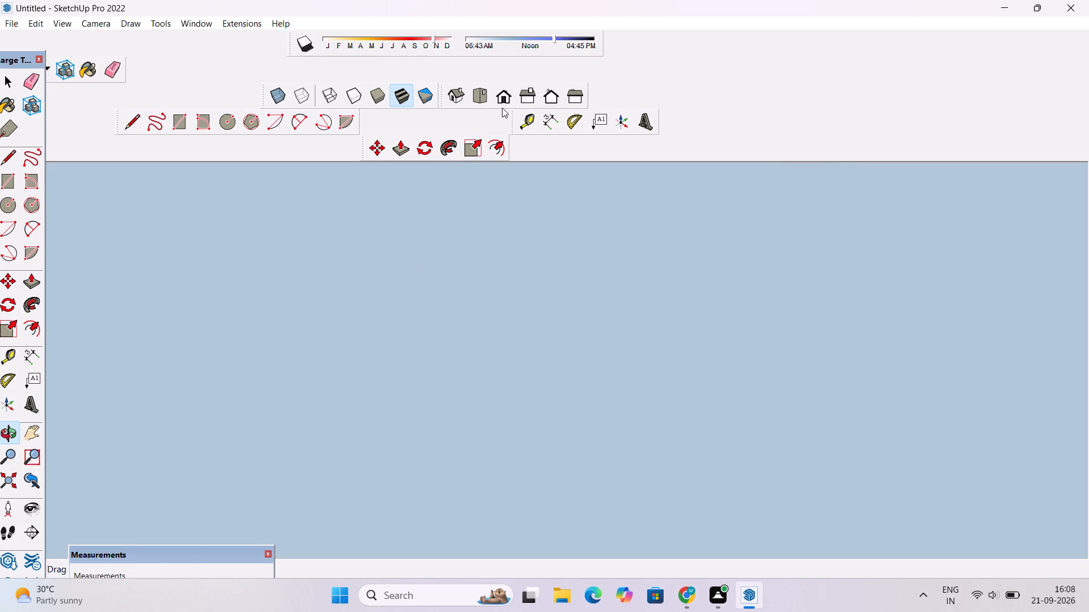
Return to the front view and examine the lower balcony, stepped wall block and recessed door from several angles.
click(504, 99)
scroll(556, 215, down, 5)
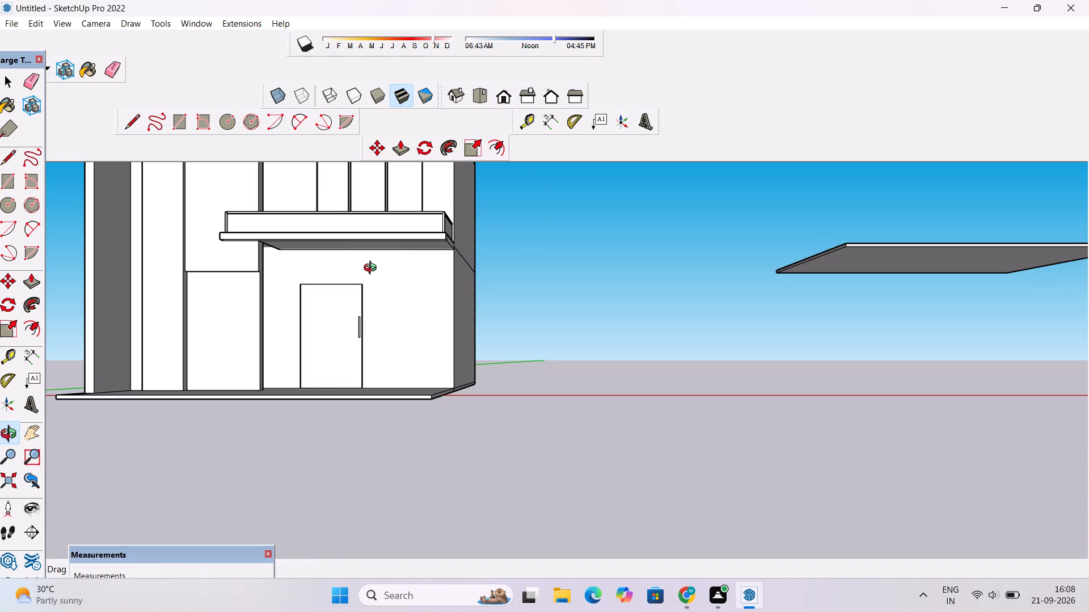
shift+drag(373, 269, 445, 338)
scroll(445, 338, down, 5)
scroll(394, 295, up, 2)
drag(394, 295, 408, 365)
scroll(328, 321, up, 4)
drag(328, 321, 449, 337)
scroll(449, 337, up, 3)
drag(397, 344, 592, 333)
scroll(593, 332, up, 3)
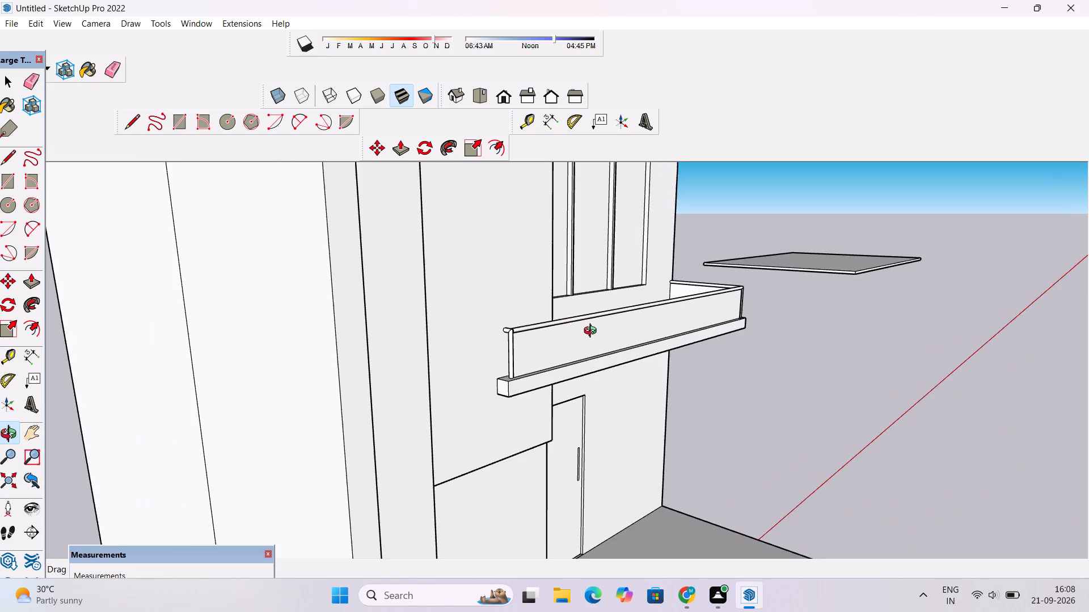
drag(672, 331, 464, 356)
scroll(411, 356, down, 9)
drag(428, 386, 340, 287)
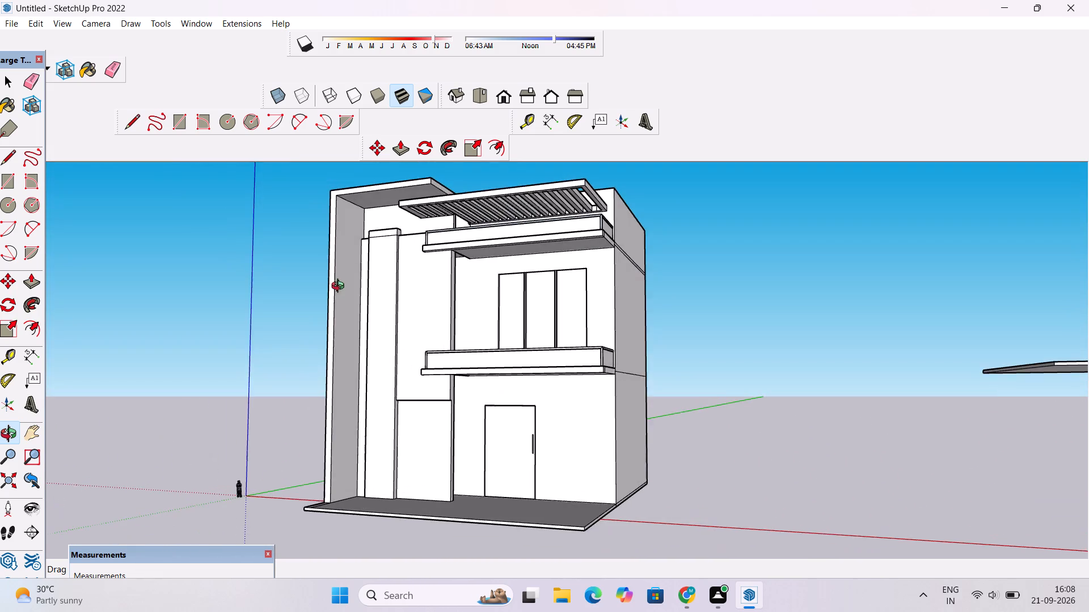
scroll(412, 403, up, 2)
shift+drag(420, 435, 389, 330)
scroll(387, 324, up, 3)
drag(421, 325, 381, 365)
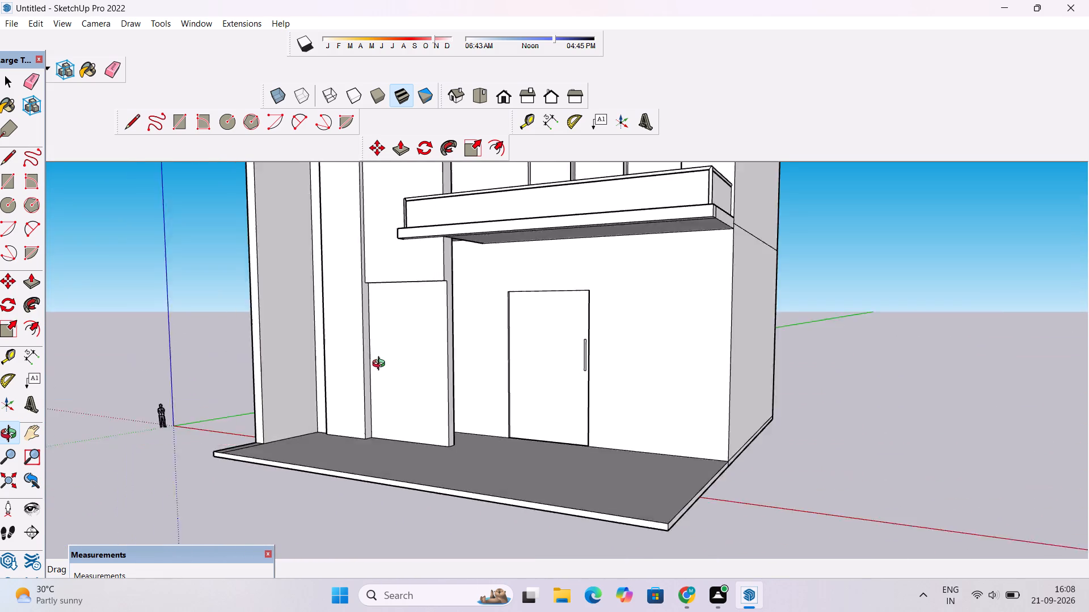
drag(381, 365, 499, 414)
scroll(415, 389, down, 3)
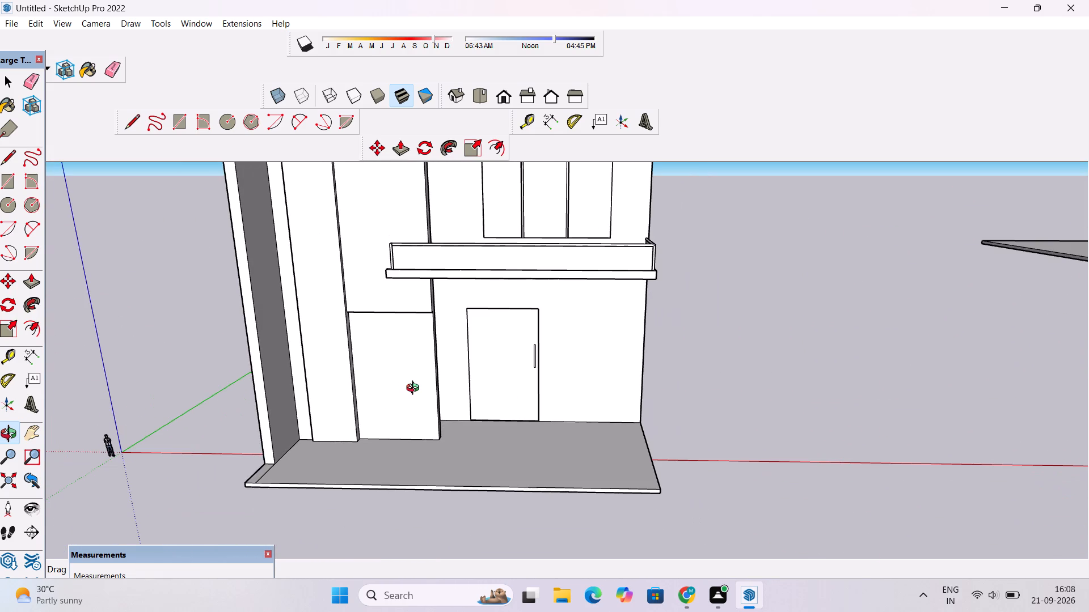
Examine the ground floor up close, with the recessed door, the stepped wall block and the base slab.
scroll(409, 389, down, 1)
shift+drag(410, 369, 423, 407)
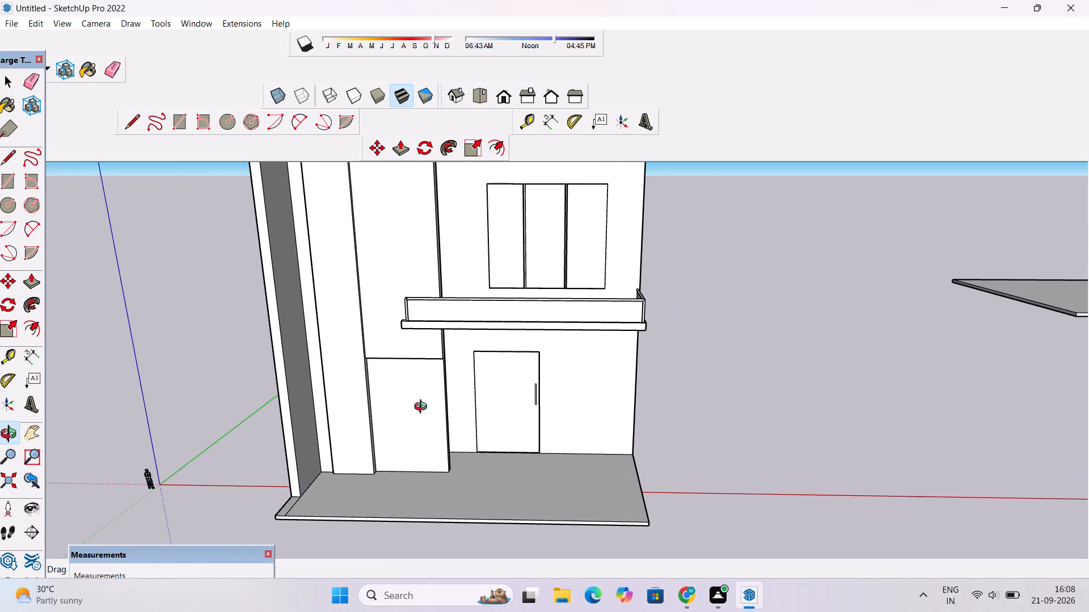
scroll(423, 408, up, 3)
drag(410, 449, 433, 430)
shift+drag(425, 459, 437, 407)
scroll(437, 407, down, 2)
shift+drag(428, 409, 446, 376)
scroll(435, 385, up, 2)
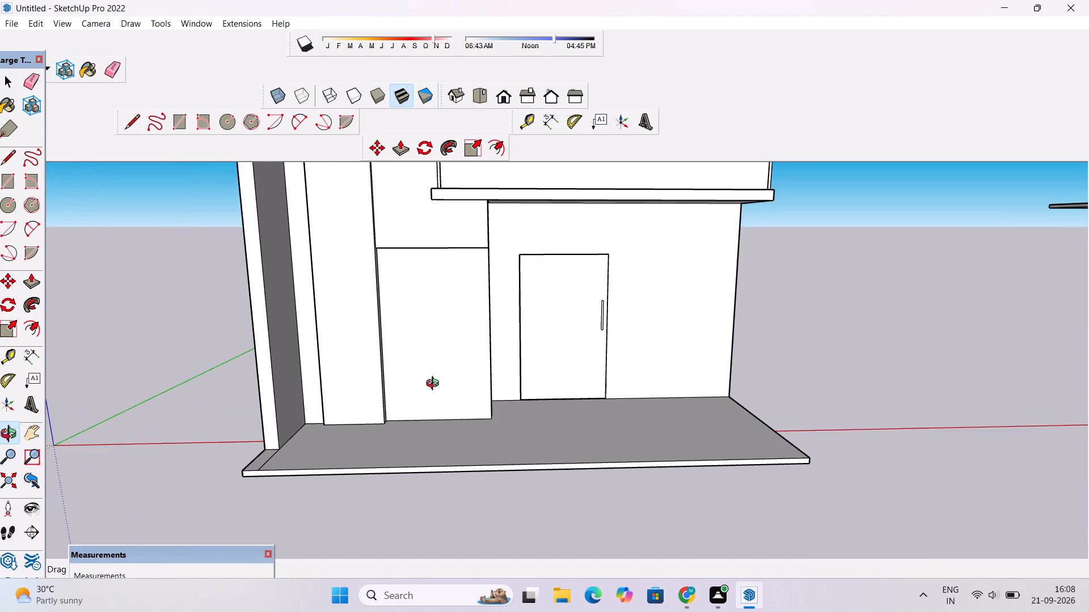
scroll(435, 385, up, 3)
drag(412, 397, 415, 364)
shift+drag(415, 364, 416, 380)
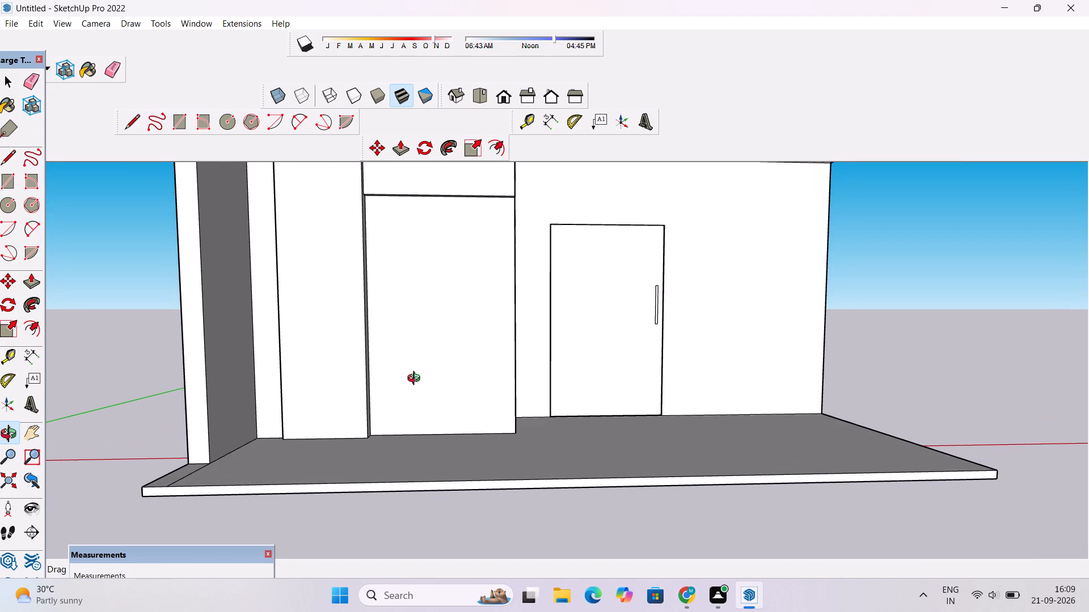
scroll(416, 380, up, 3)
scroll(416, 380, down, 3)
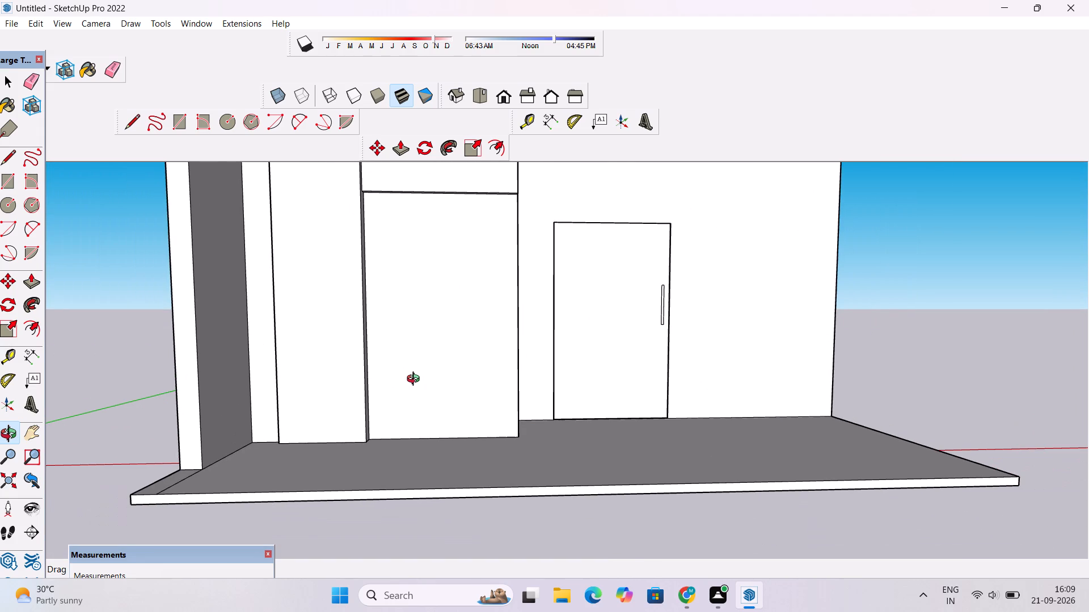
scroll(416, 380, up, 1)
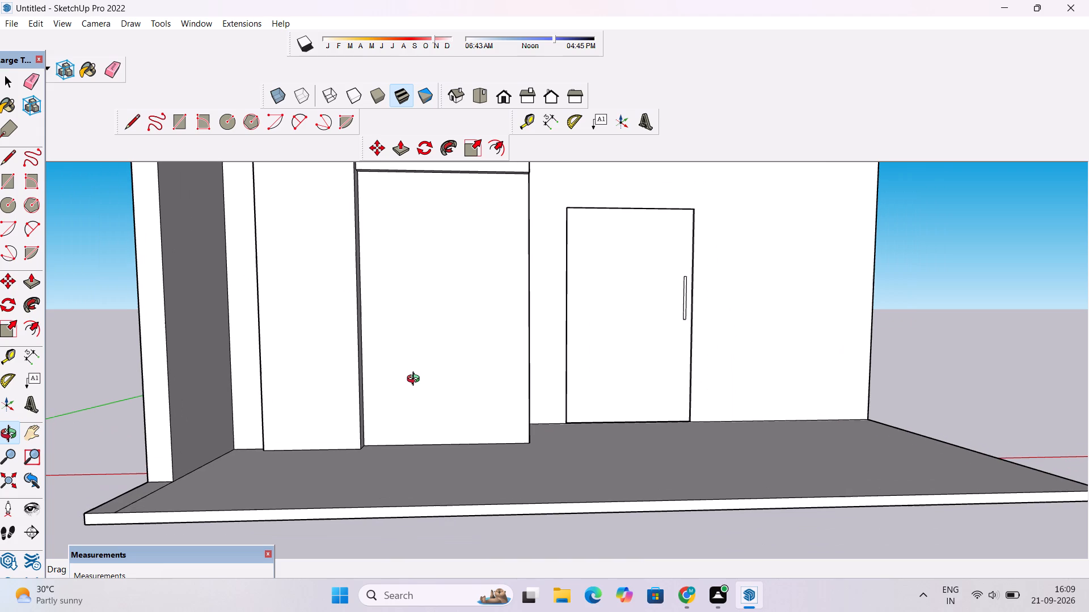
Return to a wider front view and examine the base slab in relation to the side wall and lower balcony.
scroll(416, 380, down, 1)
shift+drag(414, 380, 404, 365)
scroll(403, 364, down, 4)
drag(401, 371, 394, 399)
shift+drag(394, 399, 414, 390)
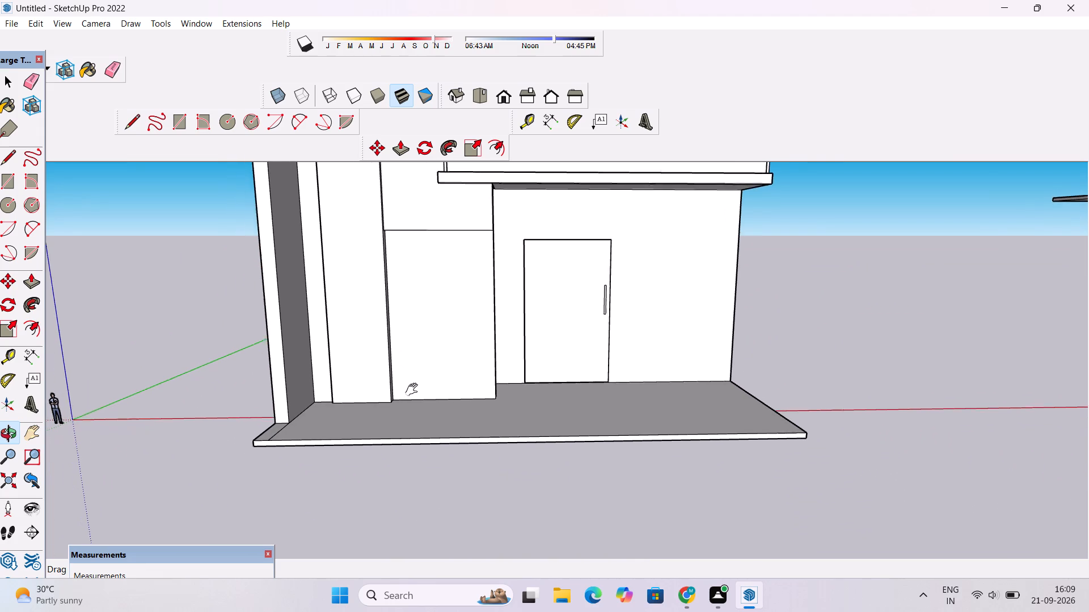
shift+drag(414, 390, 415, 390)
scroll(415, 390, down, 3)
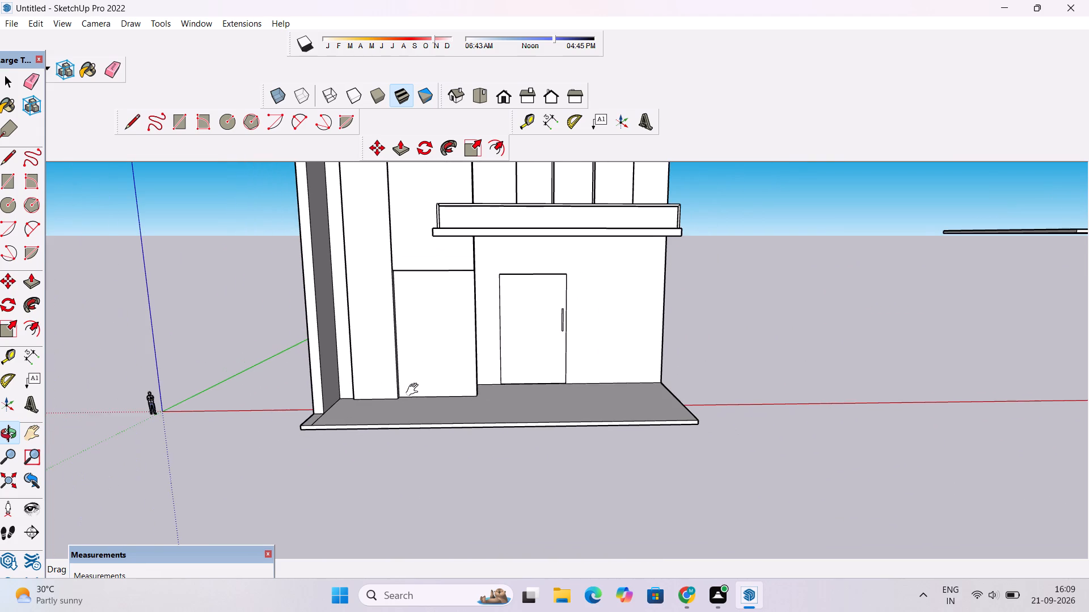
shift+drag(415, 390, 423, 386)
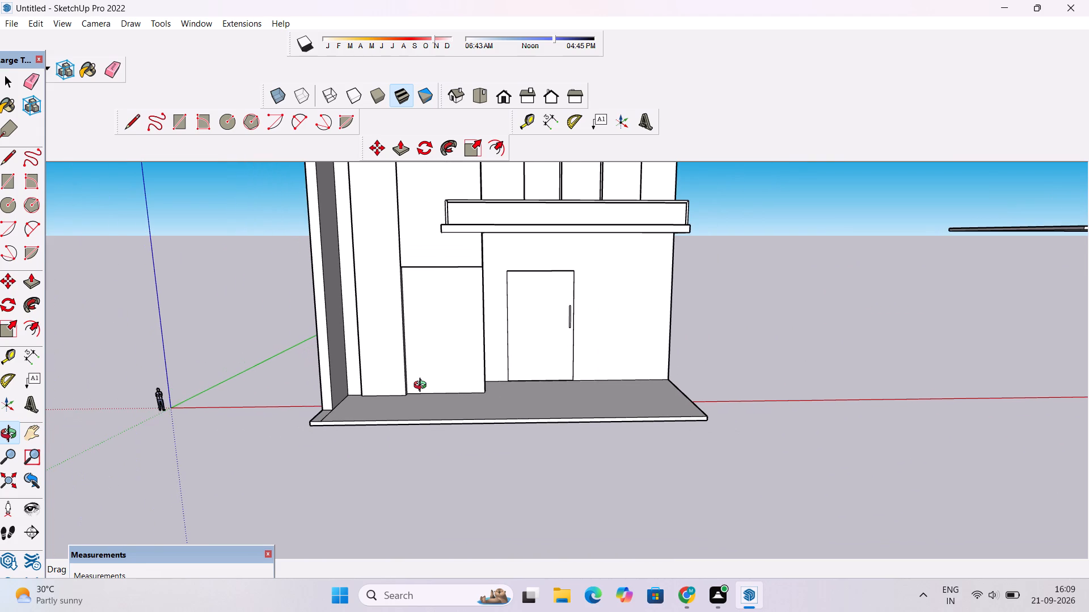
scroll(423, 386, down, 2)
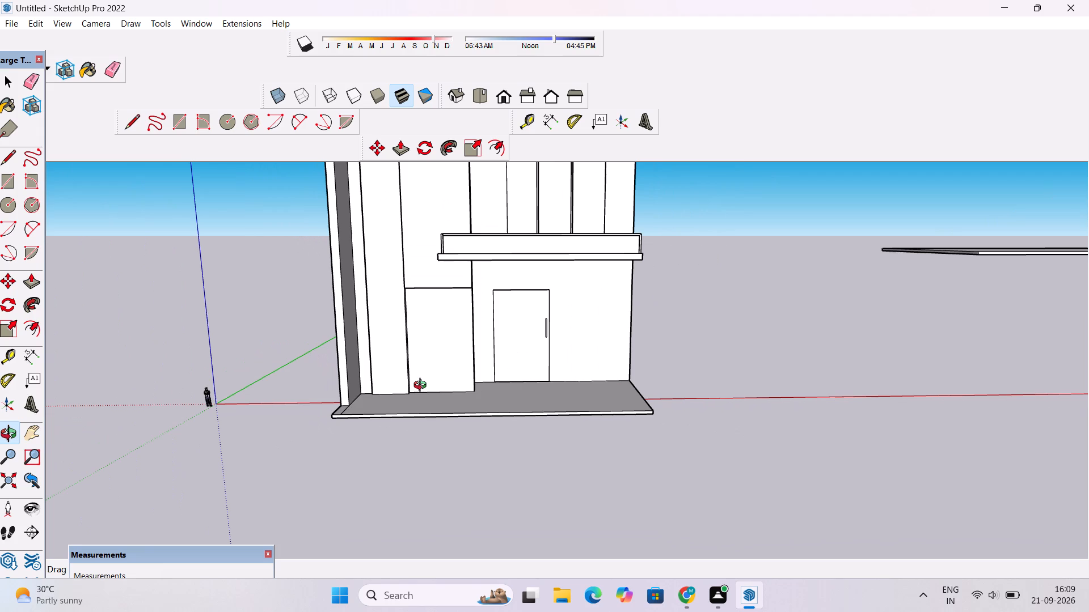
scroll(423, 386, down, 3)
shift+drag(423, 386, 415, 427)
Push/Pull the narrow strip of the base slab in front of the tall side wall up about 30 feet into a low wall.
scroll(377, 440, up, 3)
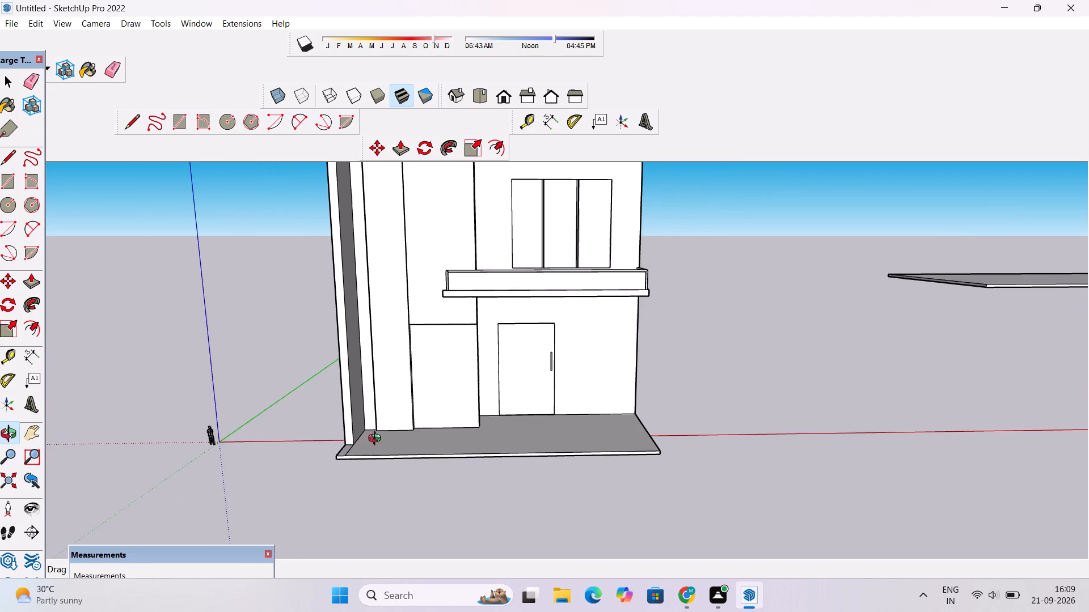
drag(360, 474, 357, 486)
scroll(341, 456, up, 3)
drag(340, 466, 334, 500)
drag(339, 467, 341, 484)
scroll(341, 484, down, 1)
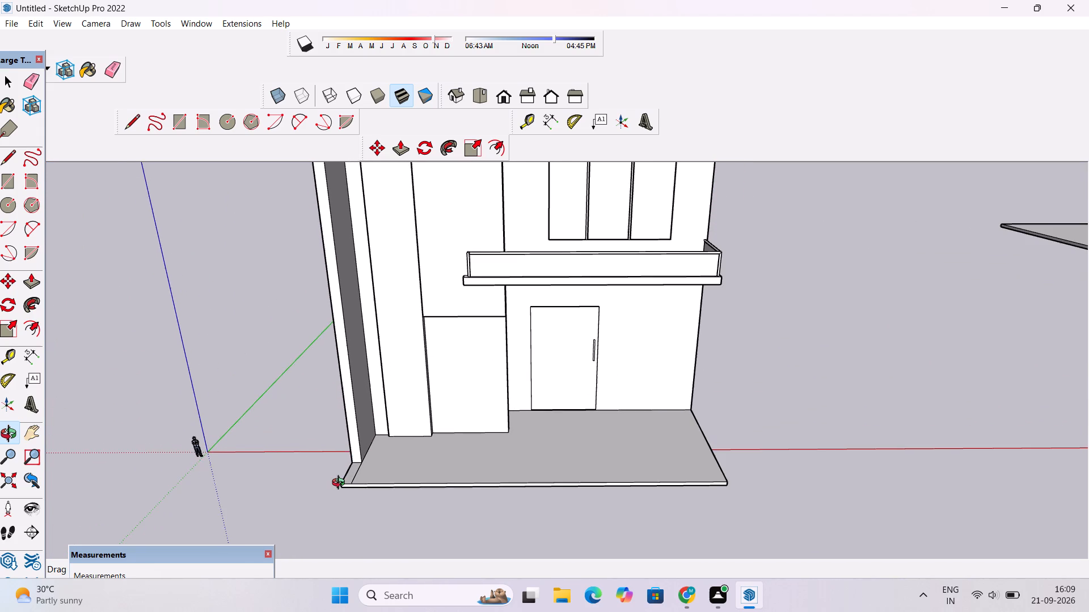
drag(341, 484, 342, 501)
key(p)
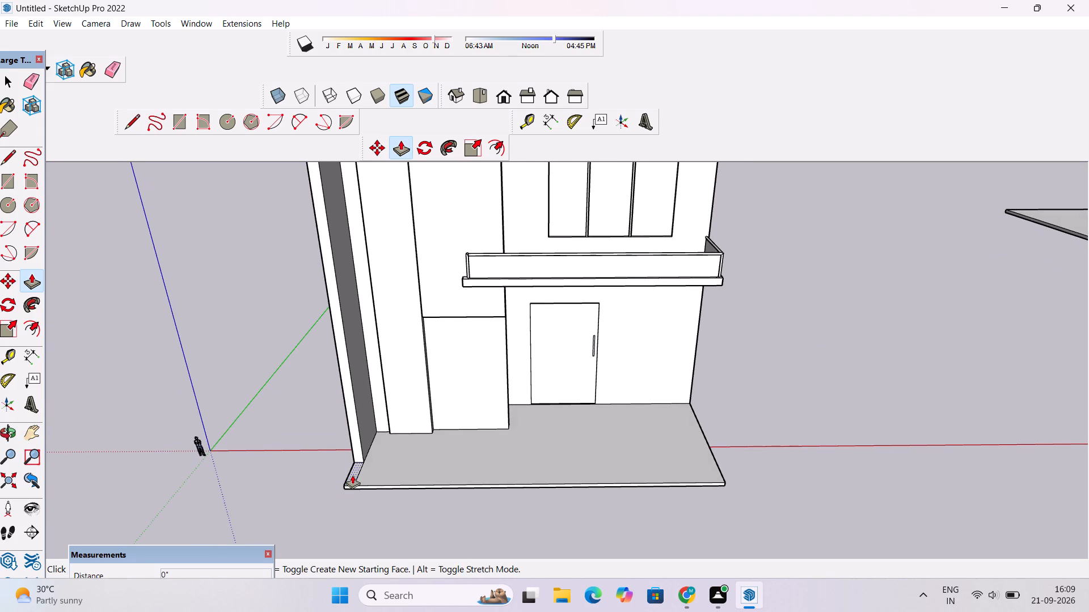
click(352, 475)
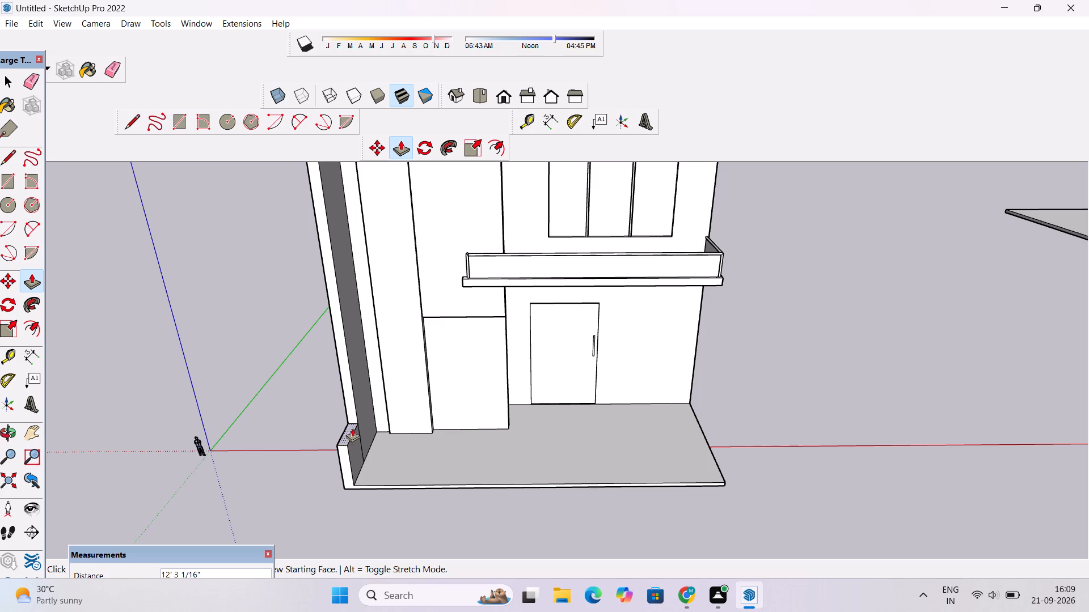
scroll(352, 403, down, 9)
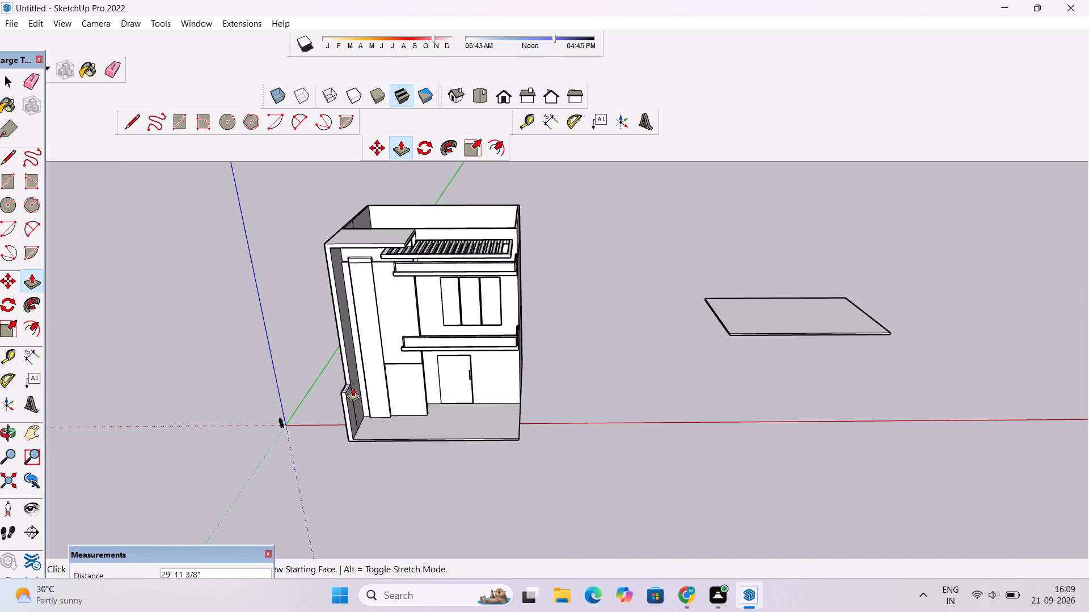
click(353, 388)
Examine the whole building with its low front side wall from above and at an angle.
key(o)
scroll(350, 392, down, 5)
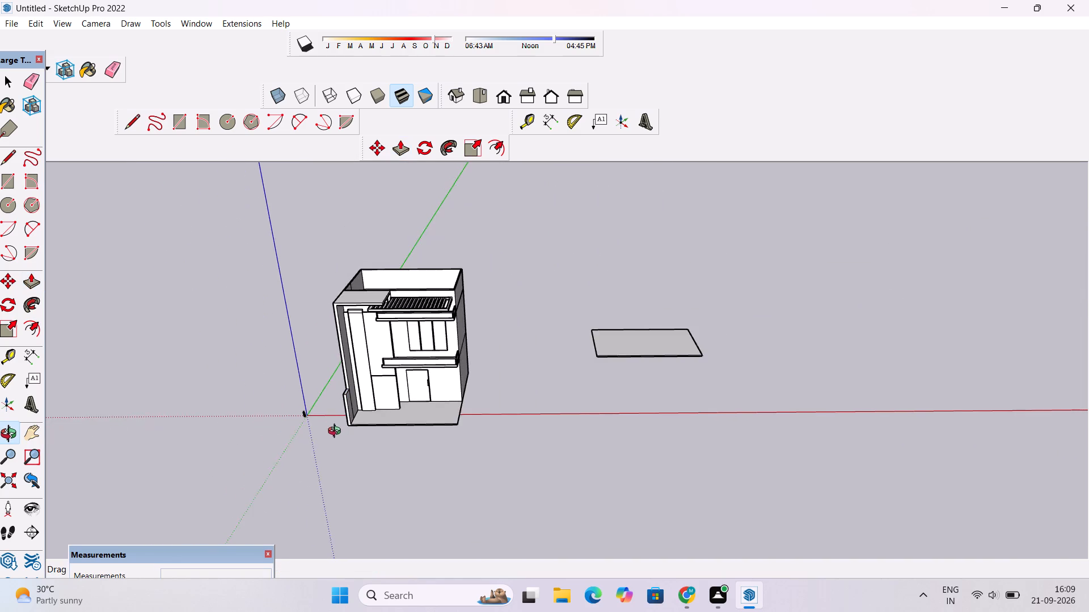
drag(337, 434, 398, 445)
scroll(399, 445, down, 2)
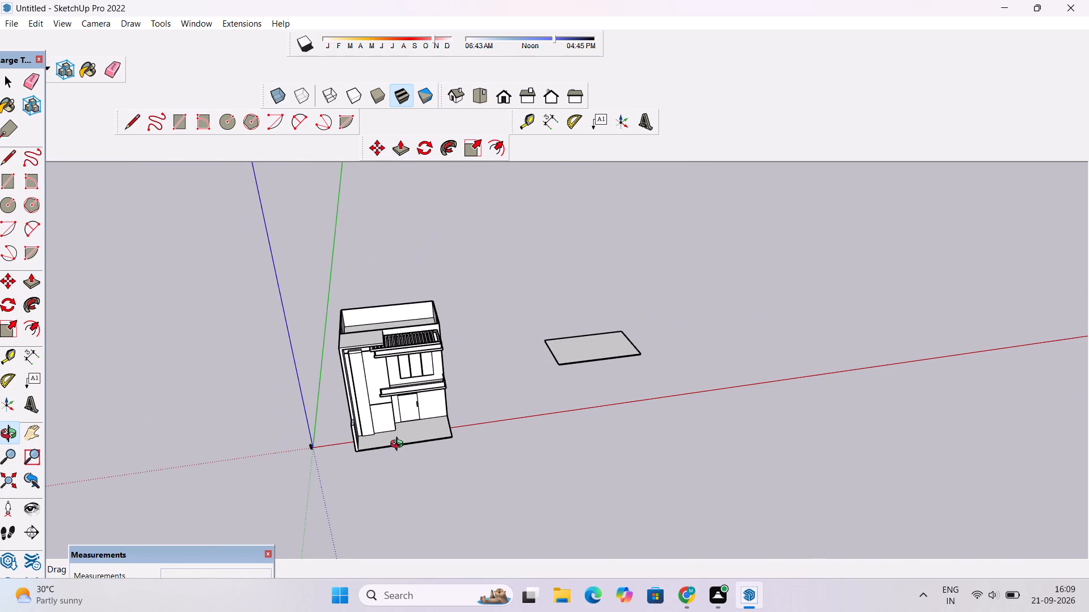
drag(422, 437, 407, 460)
scroll(456, 416, up, 10)
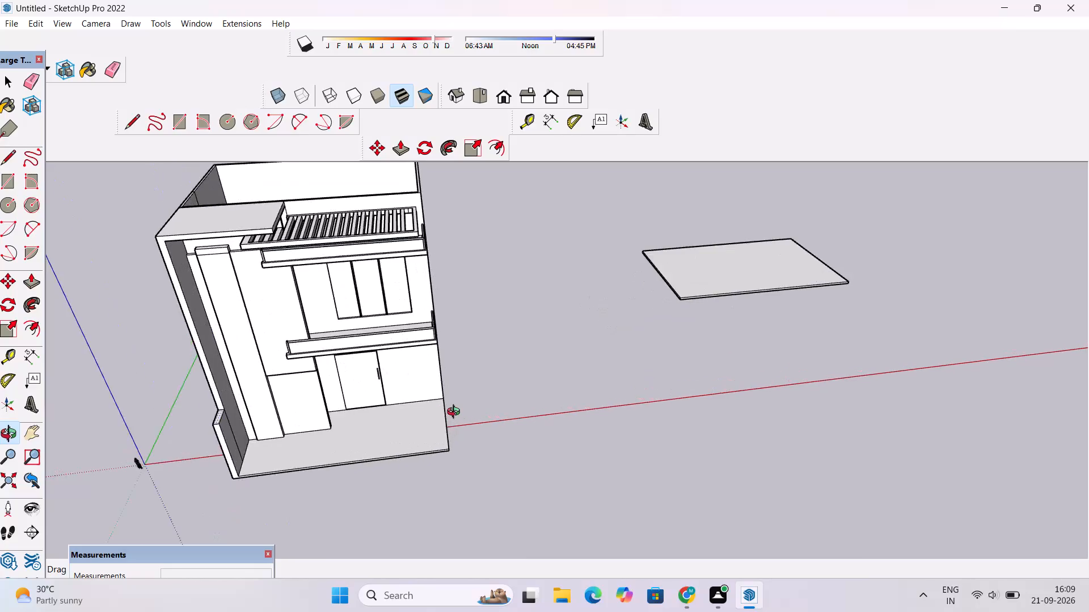
scroll(456, 413, up, 4)
shift+drag(449, 416, 440, 467)
scroll(435, 467, up, 2)
scroll(433, 467, down, 5)
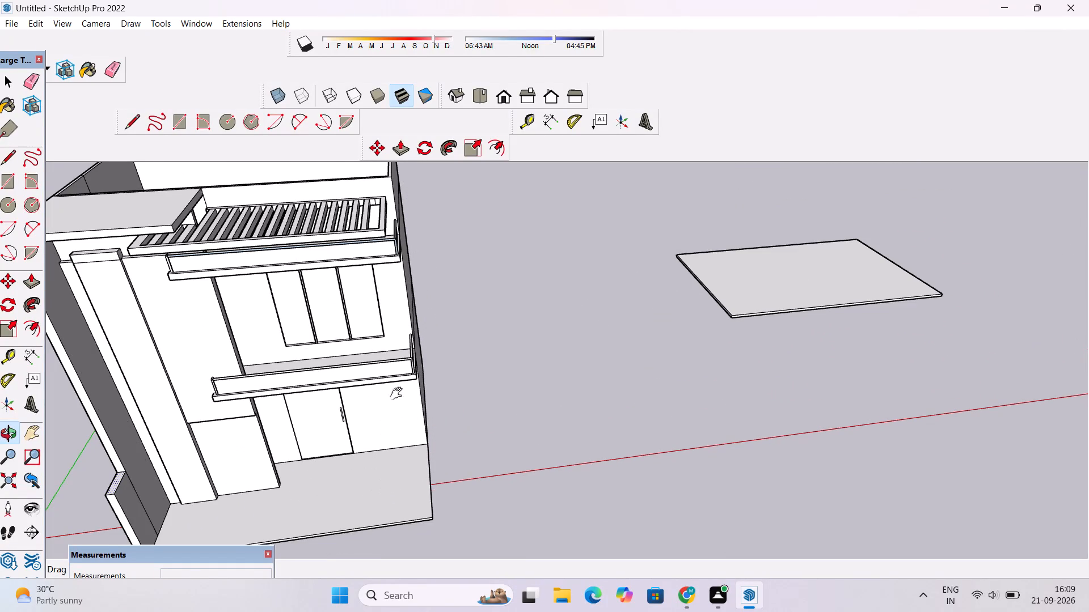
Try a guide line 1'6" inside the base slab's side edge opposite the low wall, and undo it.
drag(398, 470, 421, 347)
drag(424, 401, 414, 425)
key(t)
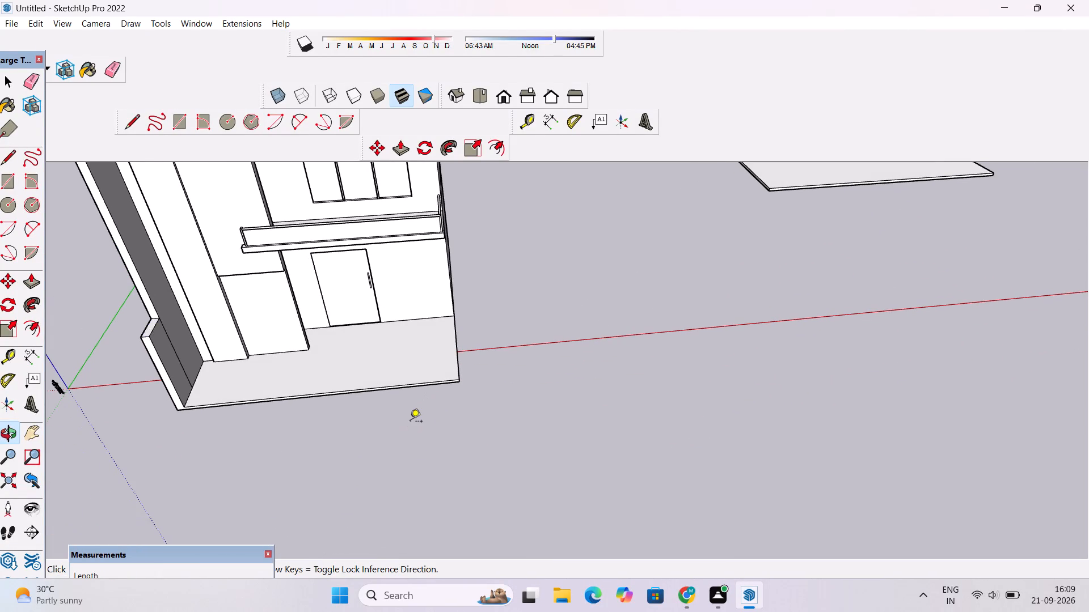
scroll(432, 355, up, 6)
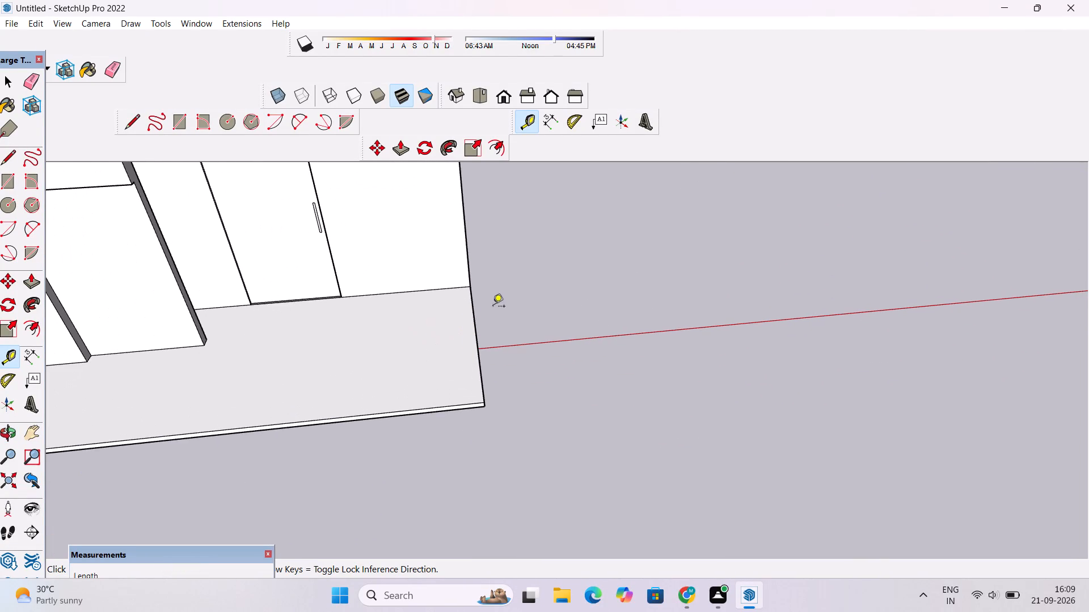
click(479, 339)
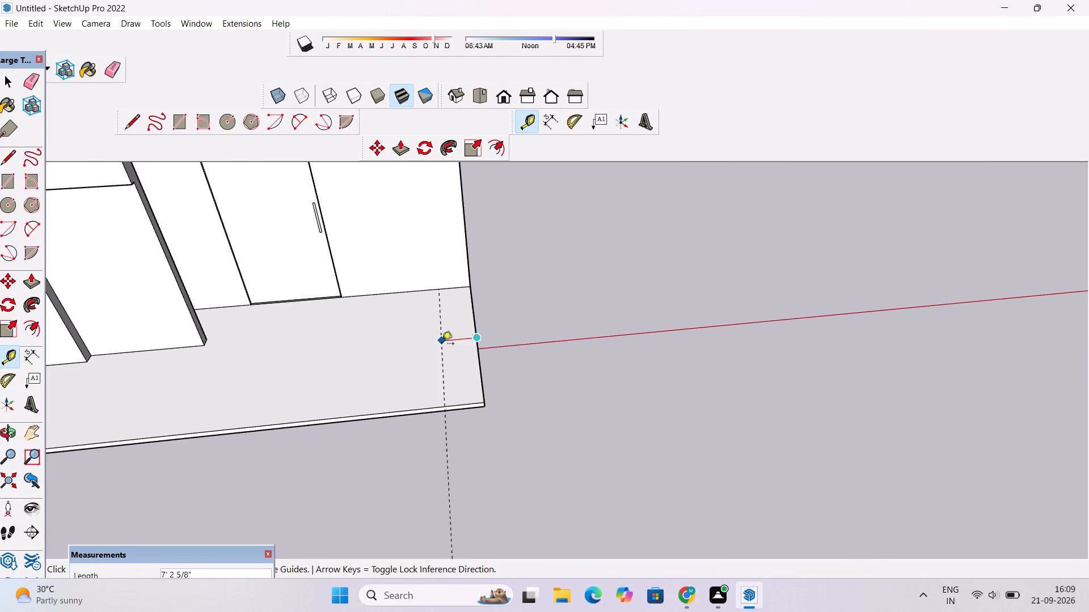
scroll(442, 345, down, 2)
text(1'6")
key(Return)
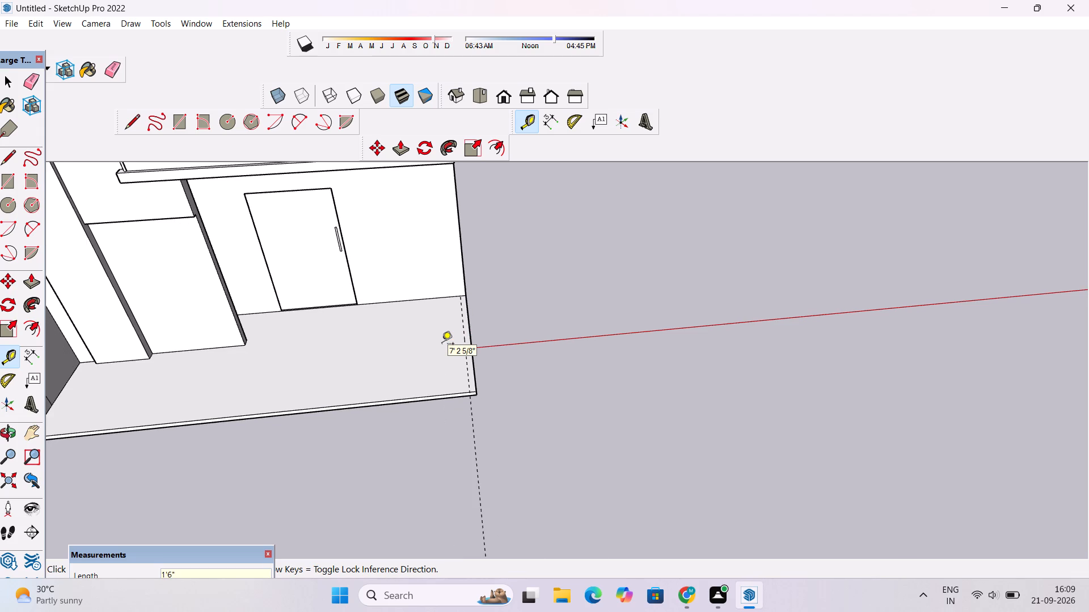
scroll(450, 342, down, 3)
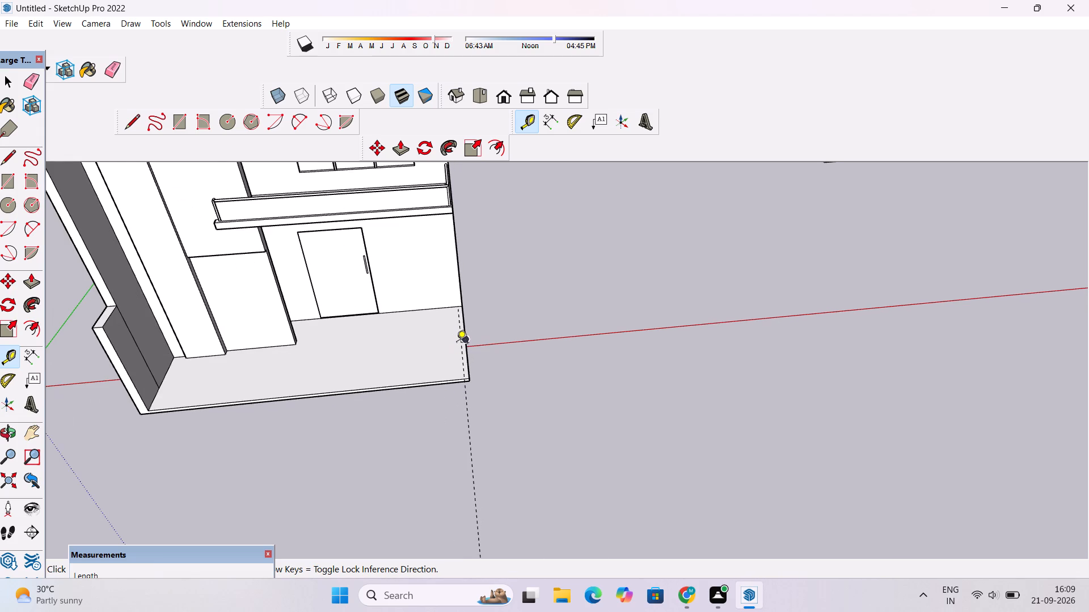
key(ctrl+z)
Measure the thickness of the low side wall at its front end with the Dimension tool.
scroll(121, 423, up, 12)
key(space)
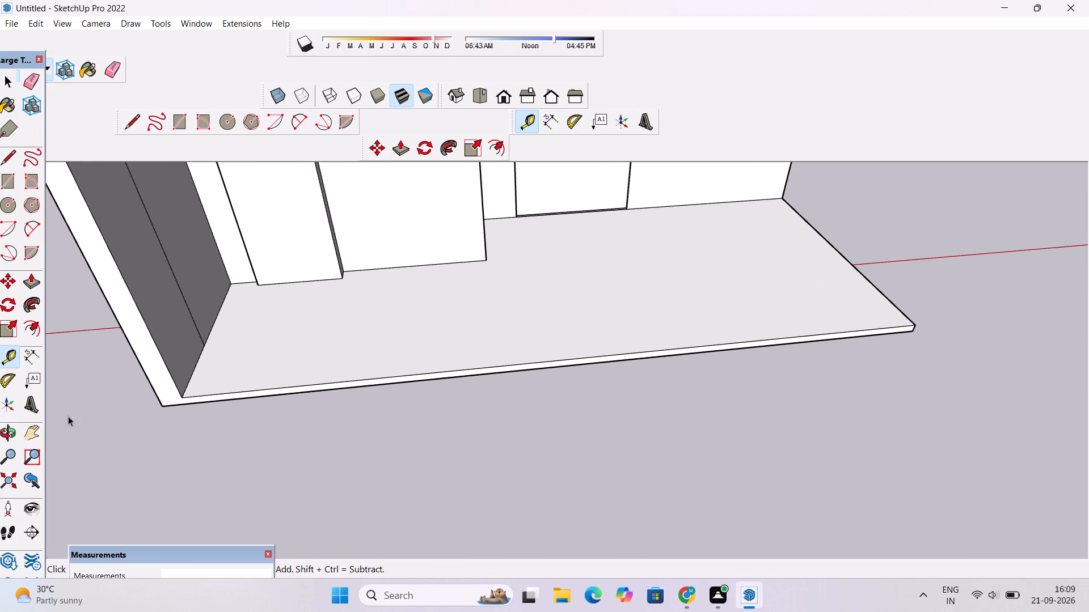
click(25, 356)
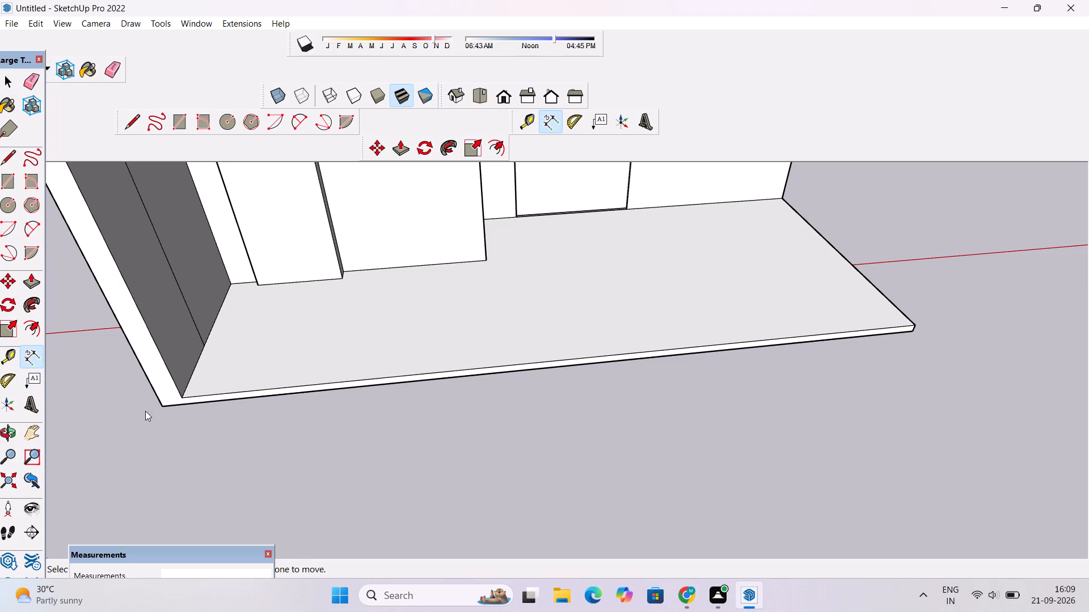
scroll(176, 406, up, 8)
click(187, 390)
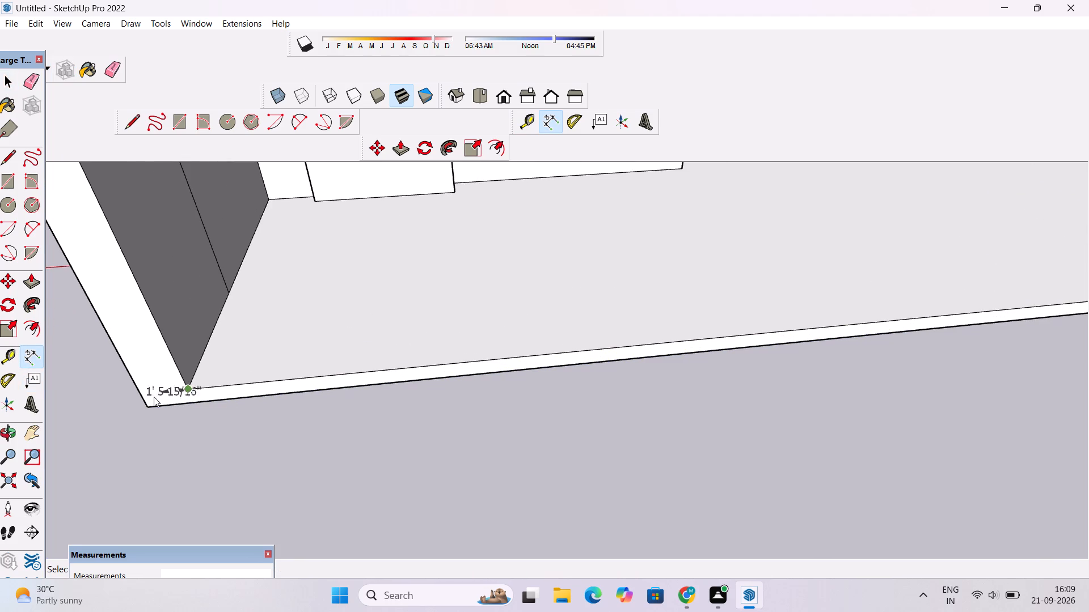
key(space)
Place a guide line 2'6" inside the base slab's side edge opposite the low wall.
scroll(95, 394, down, 13)
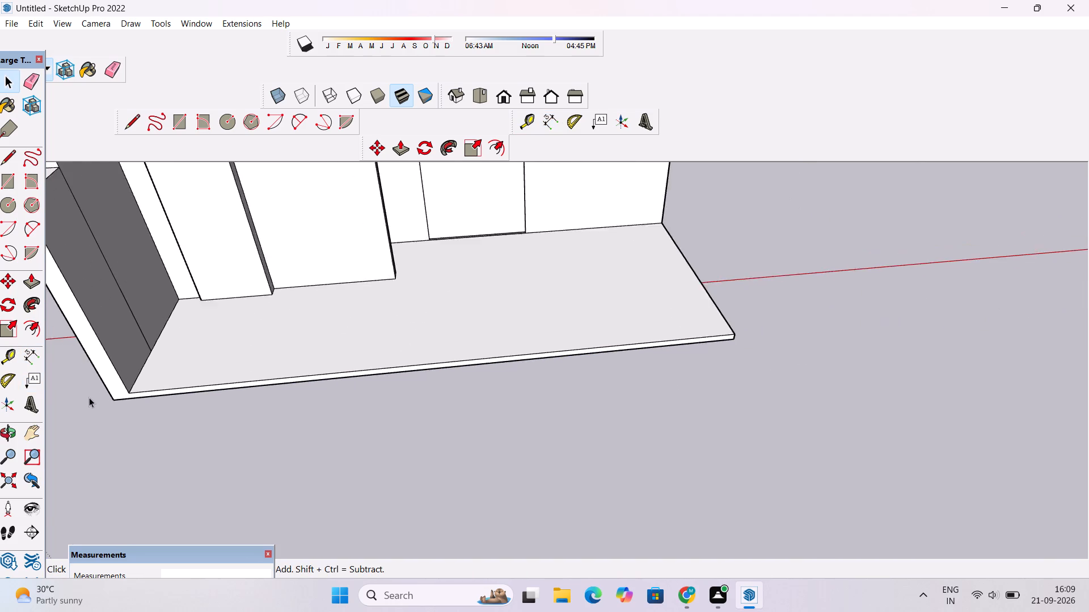
scroll(89, 397, down, 3)
click(4, 355)
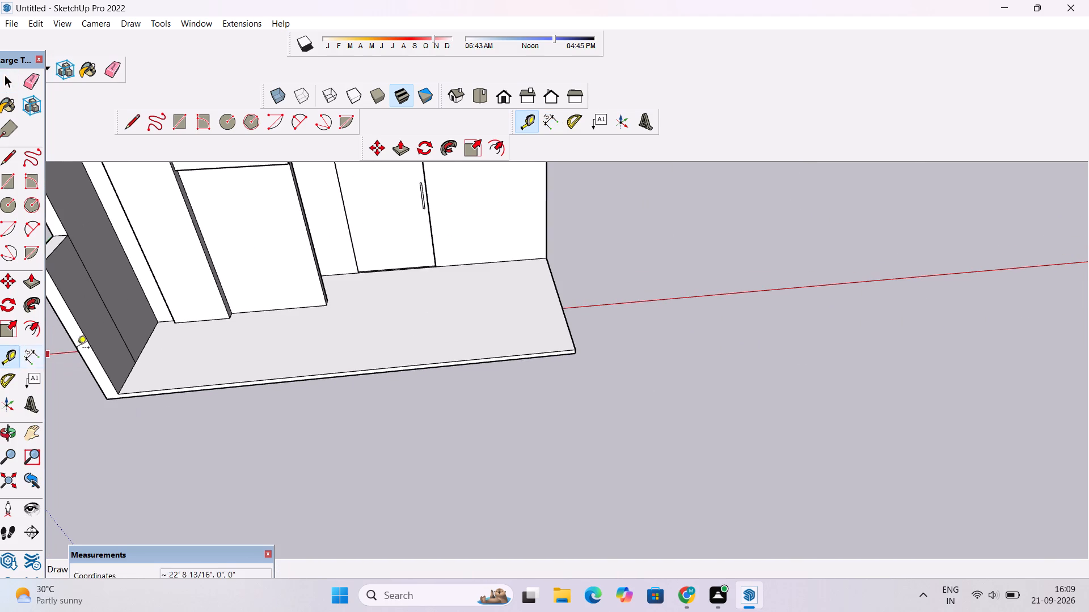
click(558, 299)
text(2'6")
key(Return)
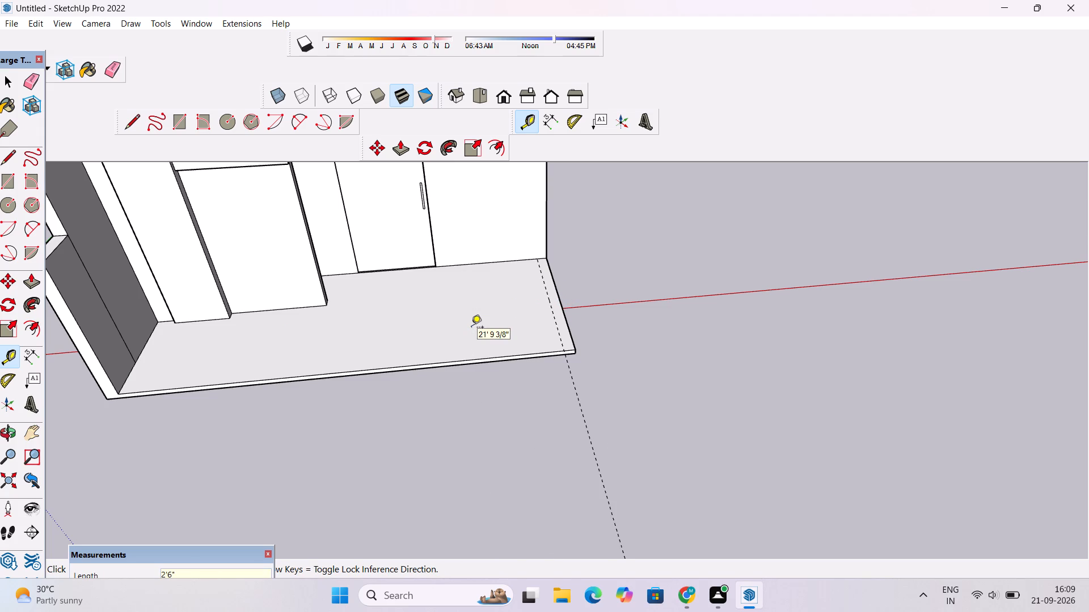
Draw a 40' line along the guide on the base slab, from the building wall to the slab's front edge.
scroll(495, 334, down, 2)
scroll(555, 334, up, 4)
scroll(555, 334, down, 3)
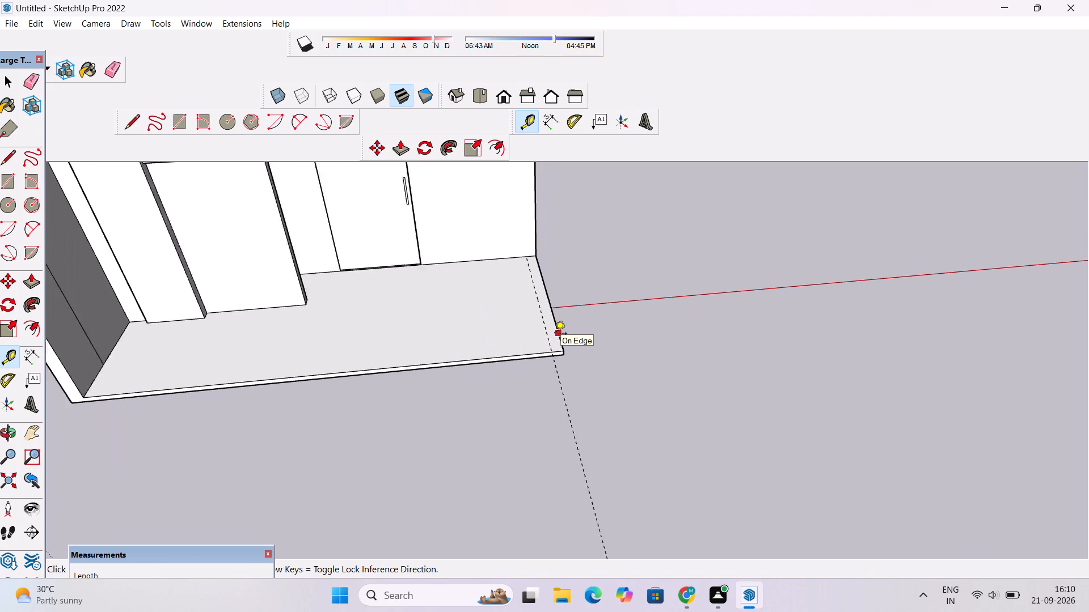
scroll(555, 334, down, 8)
scroll(555, 334, up, 10)
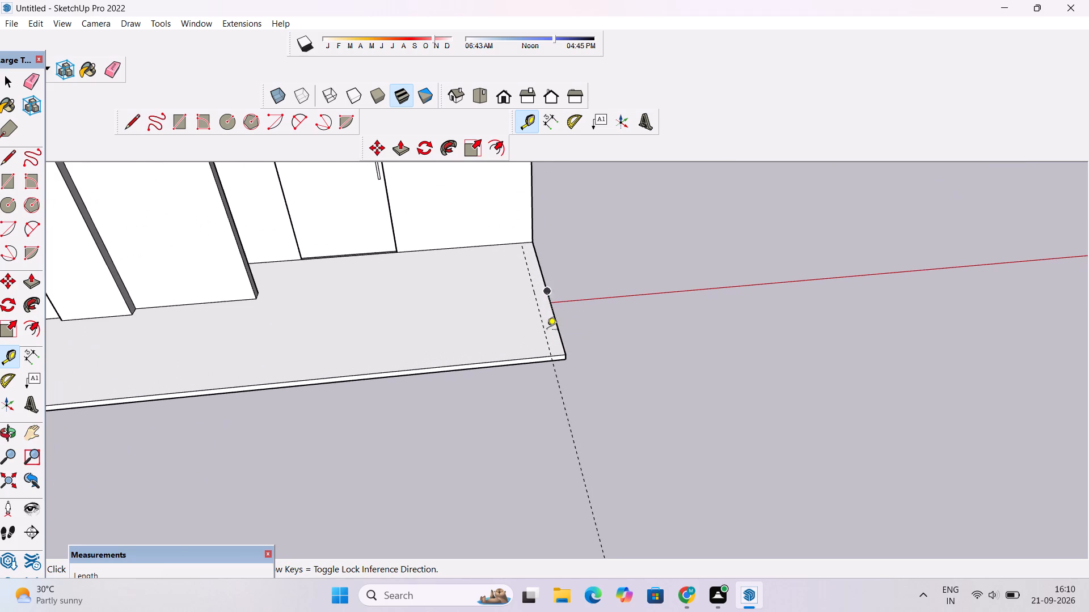
scroll(546, 330, down, 6)
scroll(544, 339, up, 2)
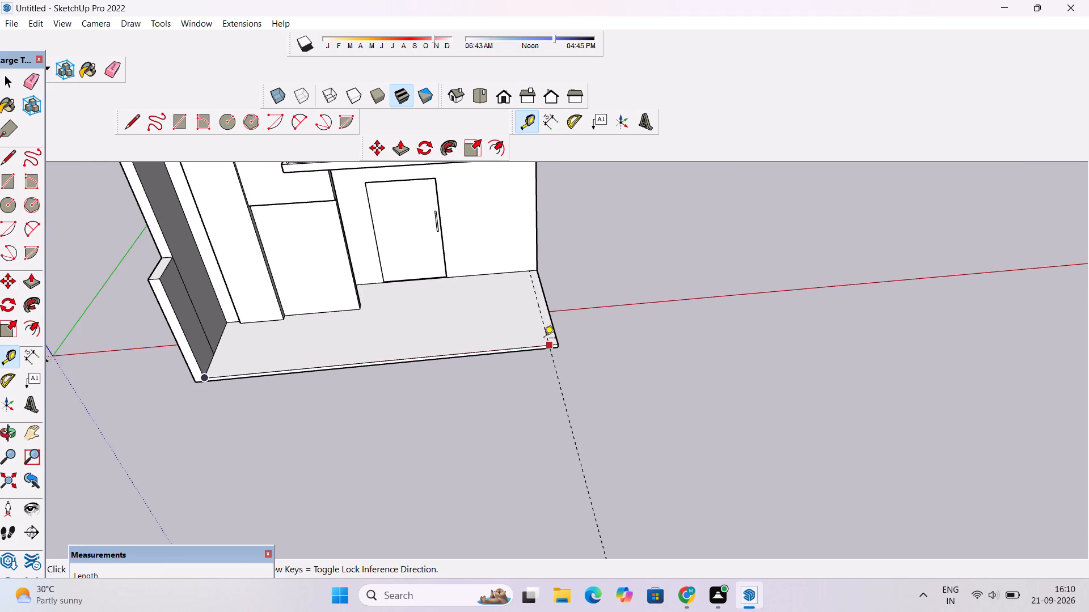
key(l)
scroll(539, 331, up, 4)
scroll(527, 231, up, 3)
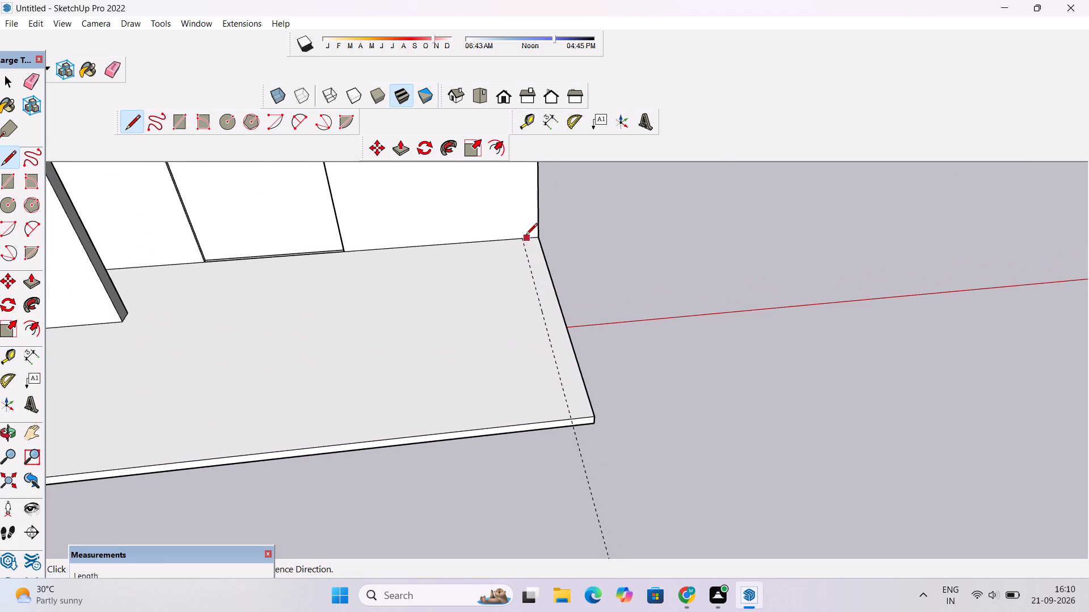
click(521, 240)
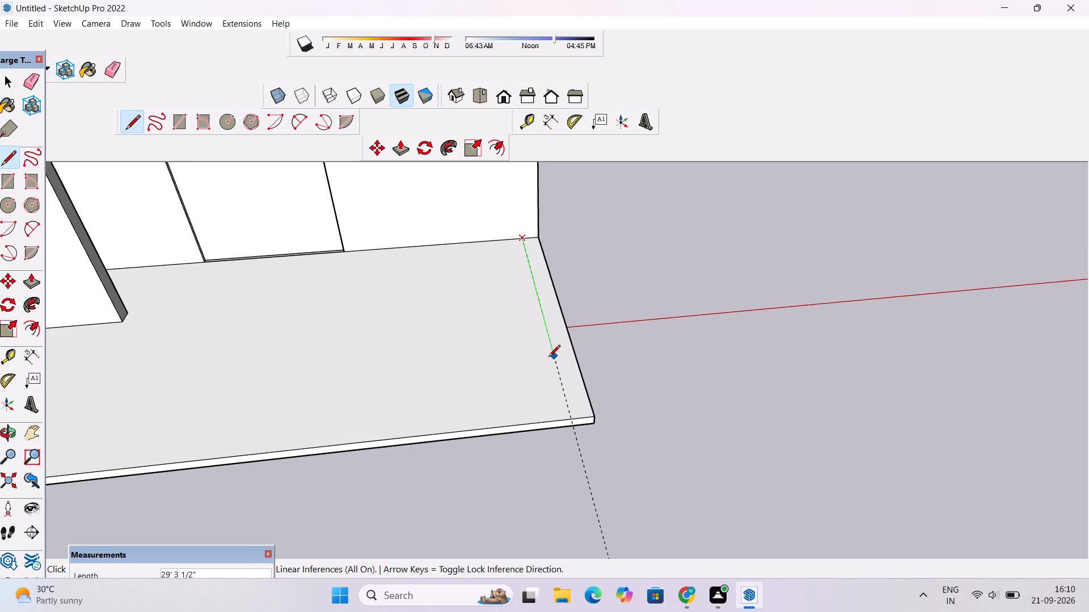
scroll(548, 358, down, 2)
scroll(560, 392, up, 10)
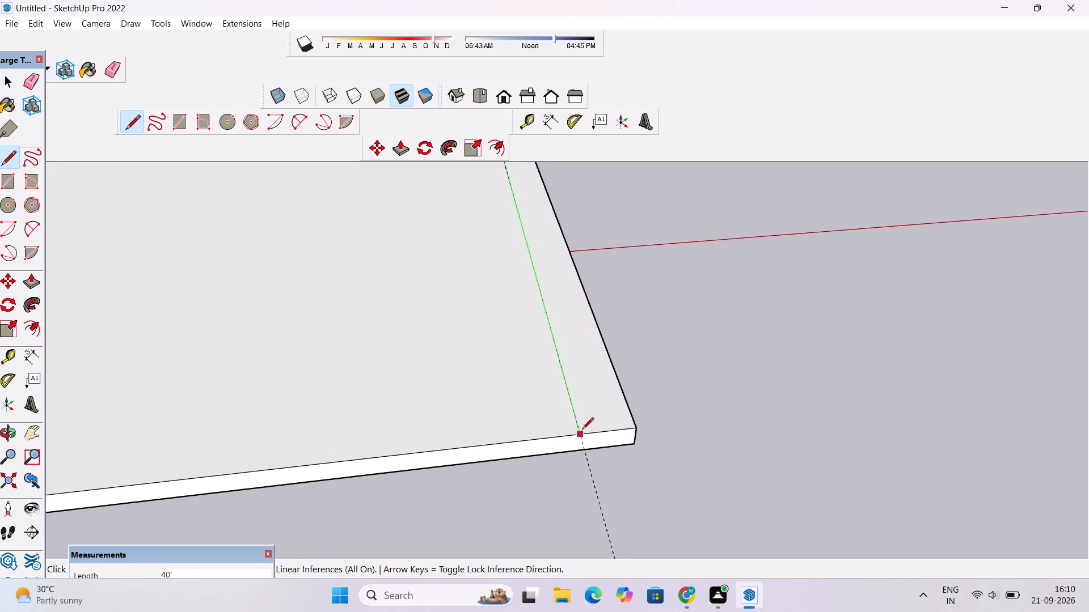
click(582, 433)
scroll(534, 421, down, 11)
key(space)
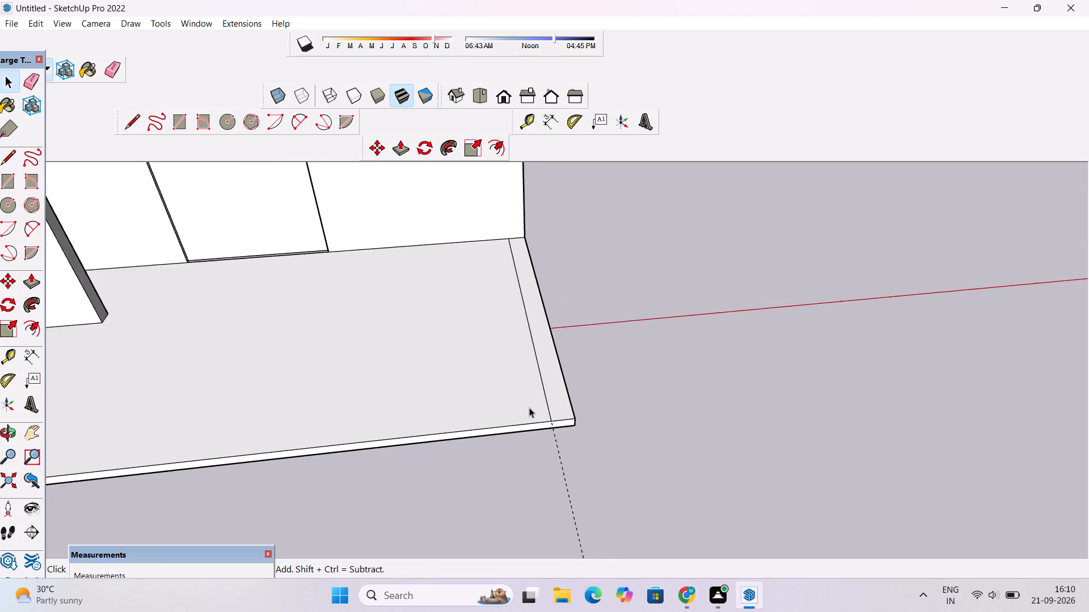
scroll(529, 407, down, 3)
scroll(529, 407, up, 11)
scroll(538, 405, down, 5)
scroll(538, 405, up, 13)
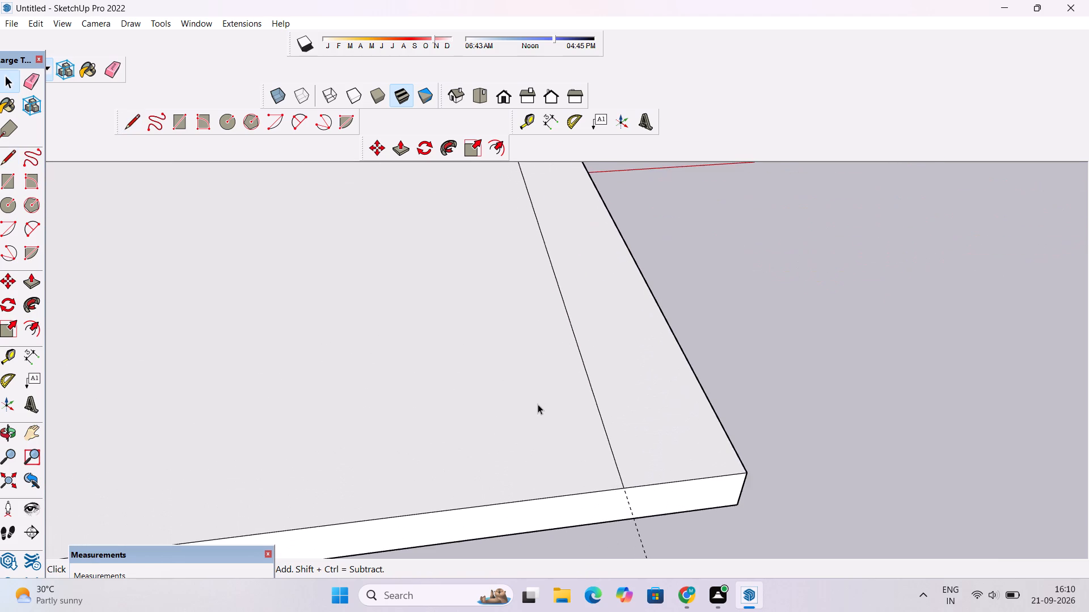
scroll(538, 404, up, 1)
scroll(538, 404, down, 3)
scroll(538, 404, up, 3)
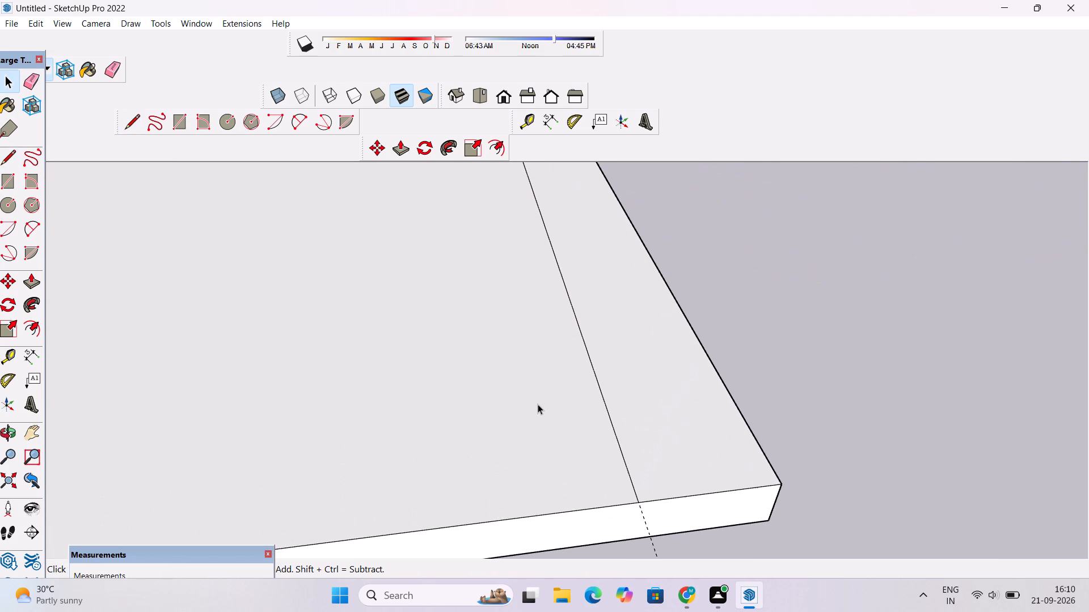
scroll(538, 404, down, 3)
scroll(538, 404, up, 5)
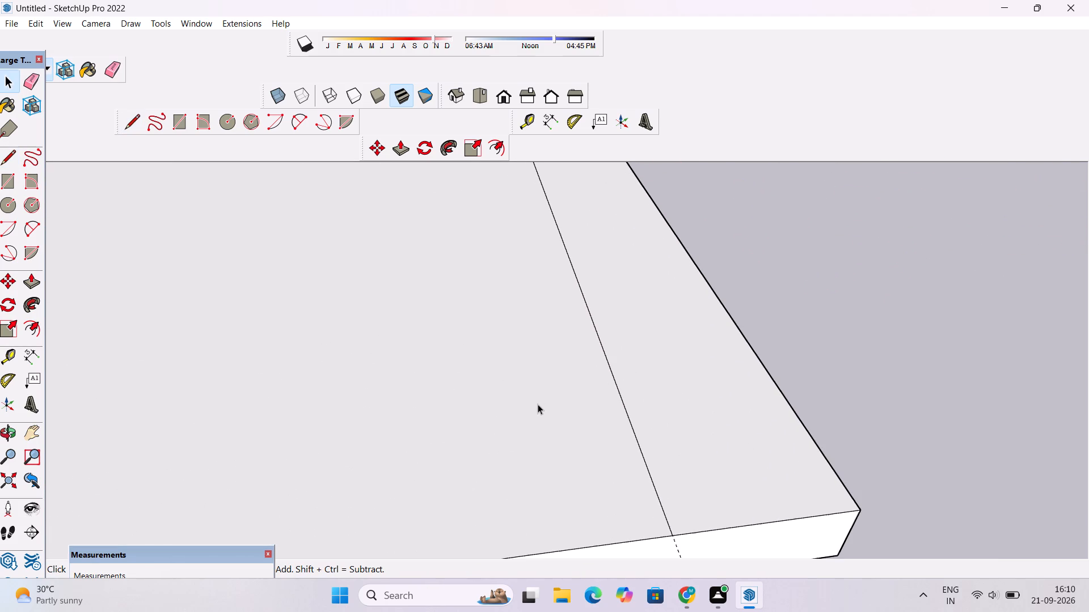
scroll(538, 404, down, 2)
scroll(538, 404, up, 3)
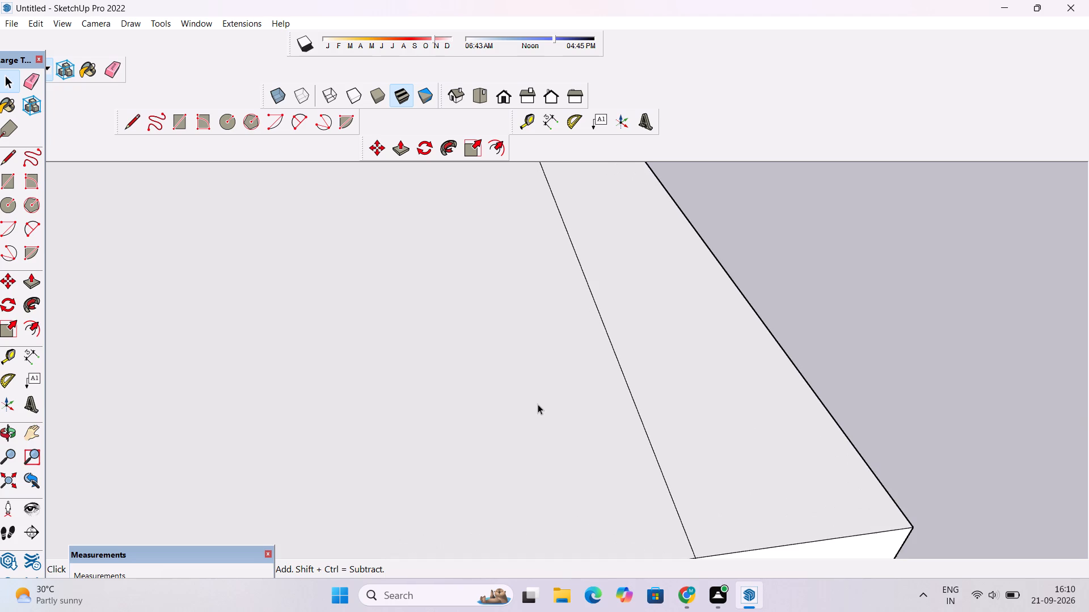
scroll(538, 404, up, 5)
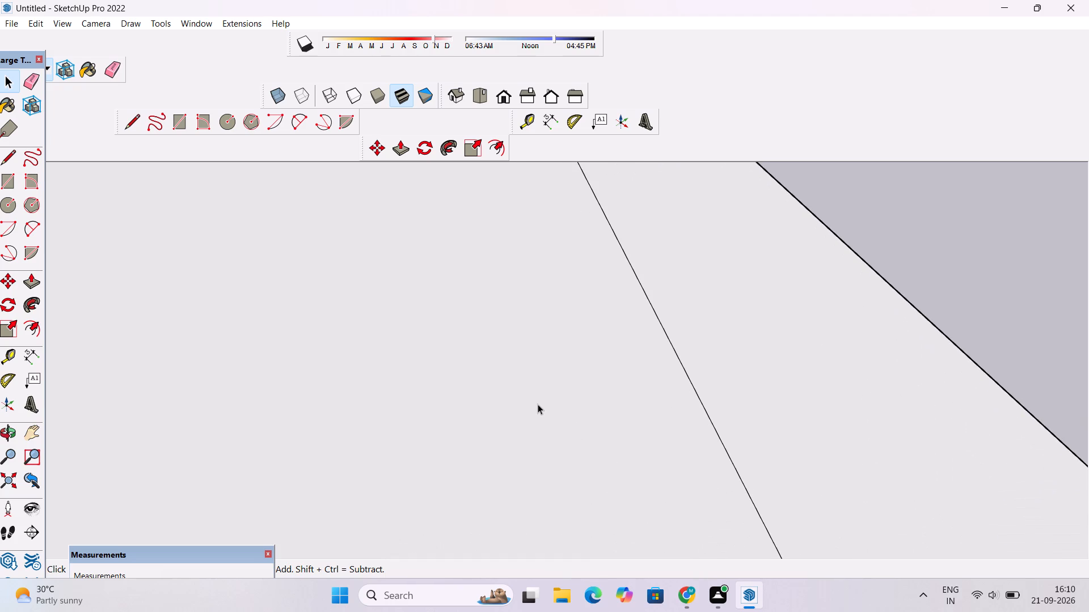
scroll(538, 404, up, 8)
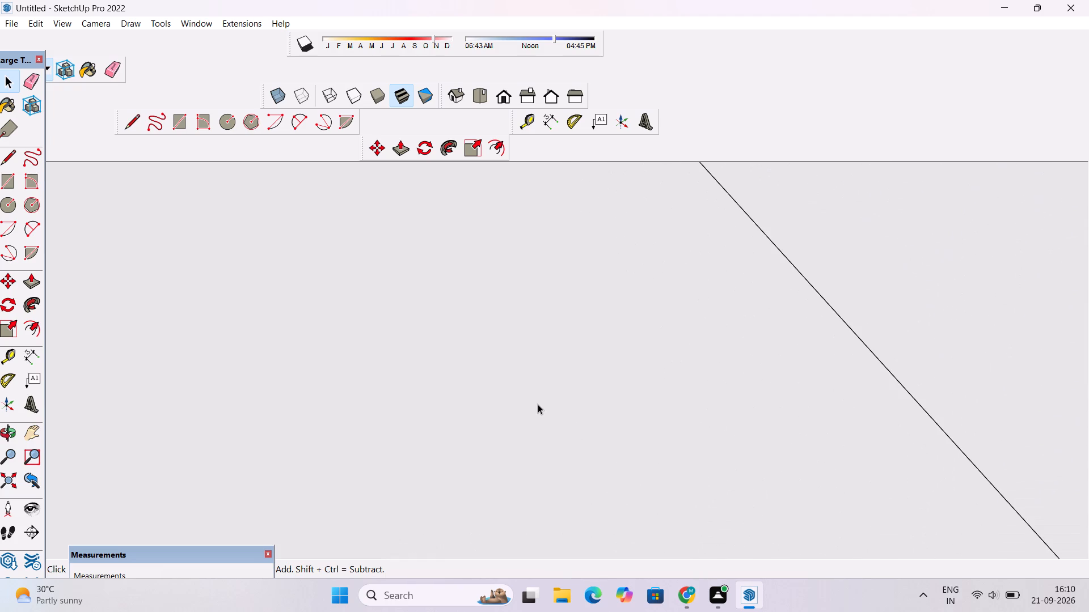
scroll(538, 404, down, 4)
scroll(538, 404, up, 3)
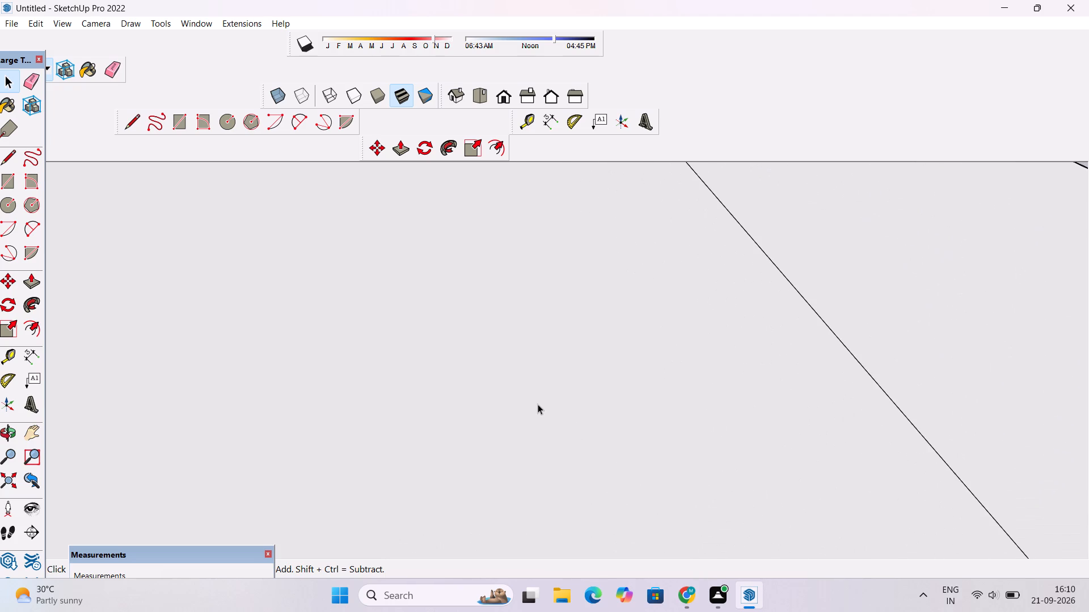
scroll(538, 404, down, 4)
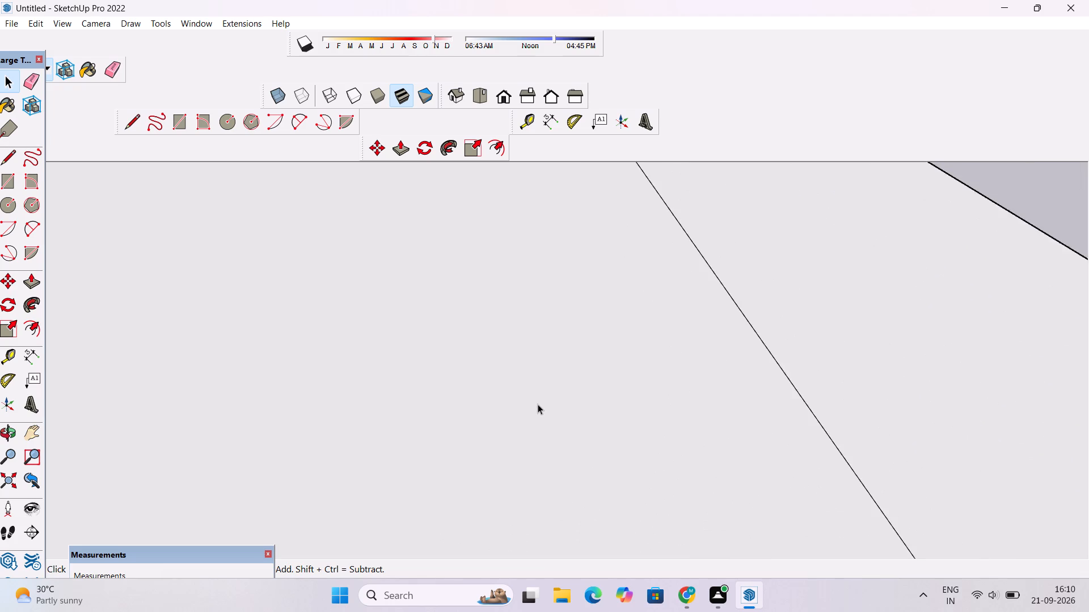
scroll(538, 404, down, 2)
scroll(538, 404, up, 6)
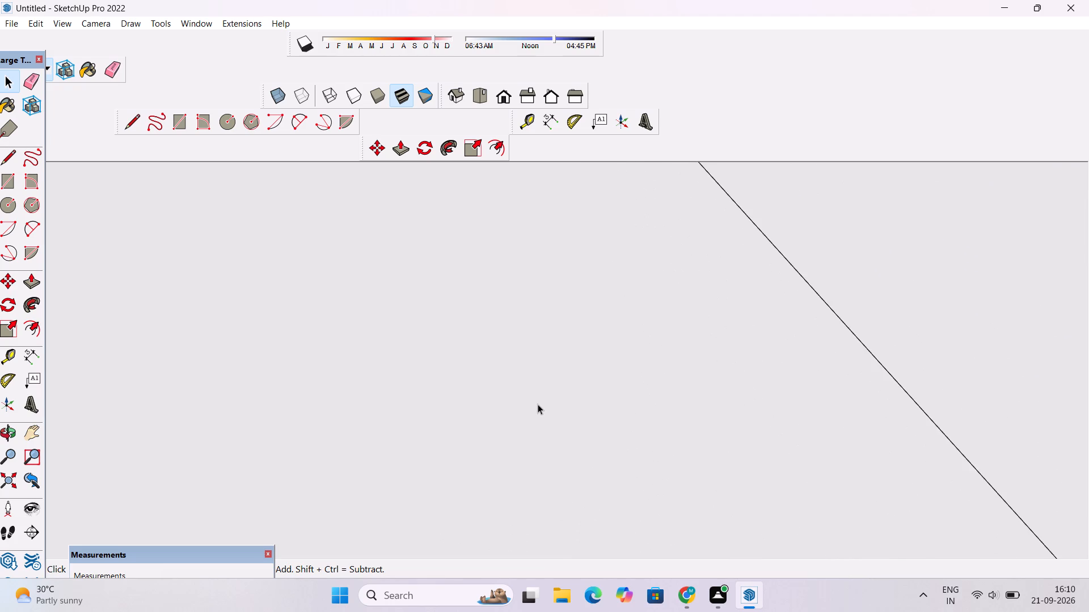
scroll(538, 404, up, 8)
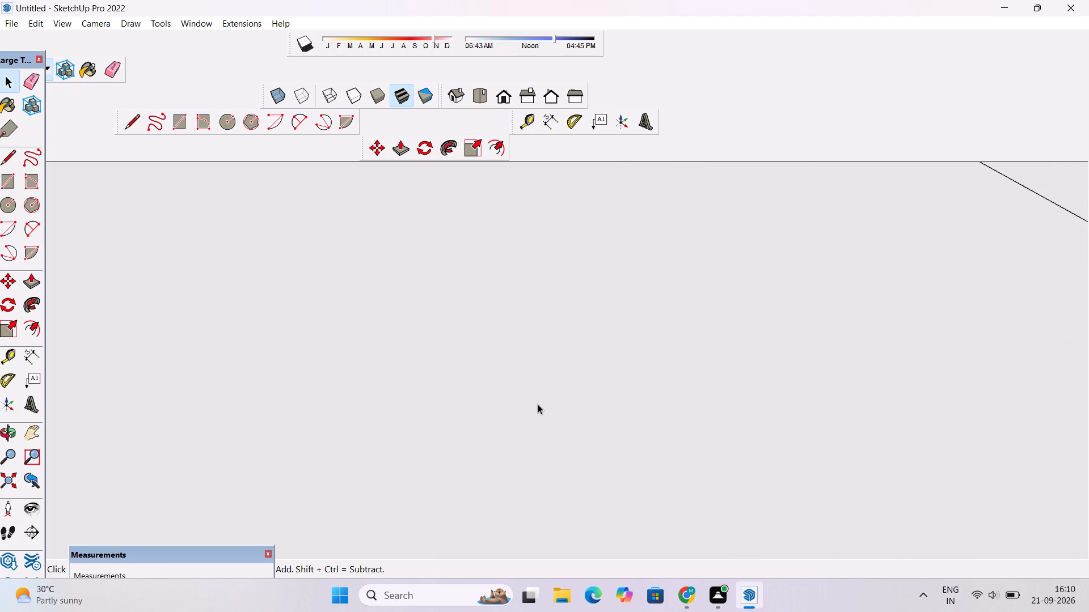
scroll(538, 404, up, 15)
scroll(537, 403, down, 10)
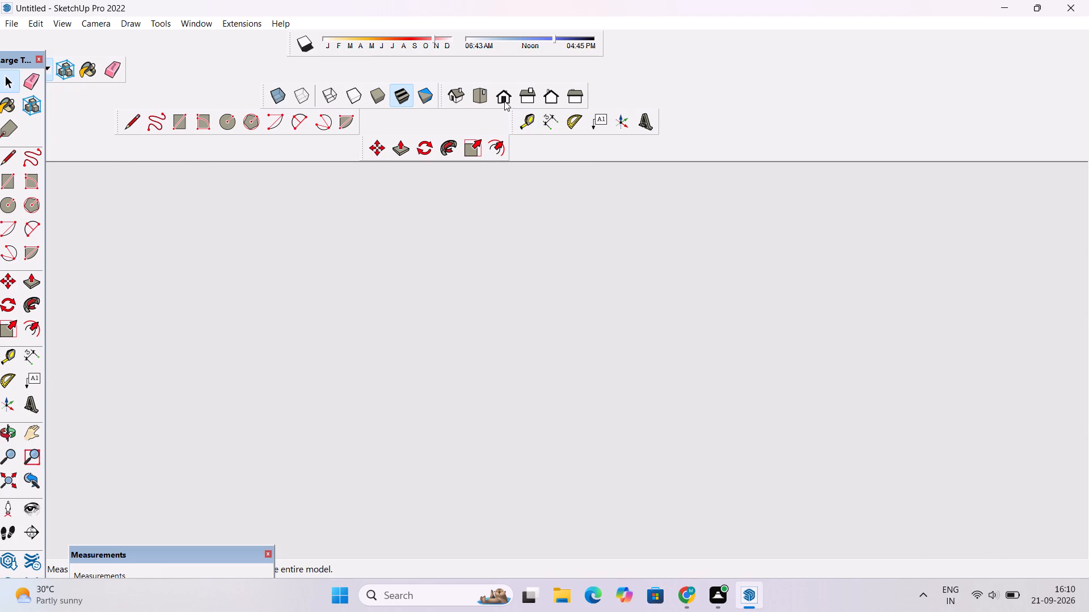
Examine the whole building and the new line on its base slab from the front, above and the side.
click(504, 101)
click(0, 431)
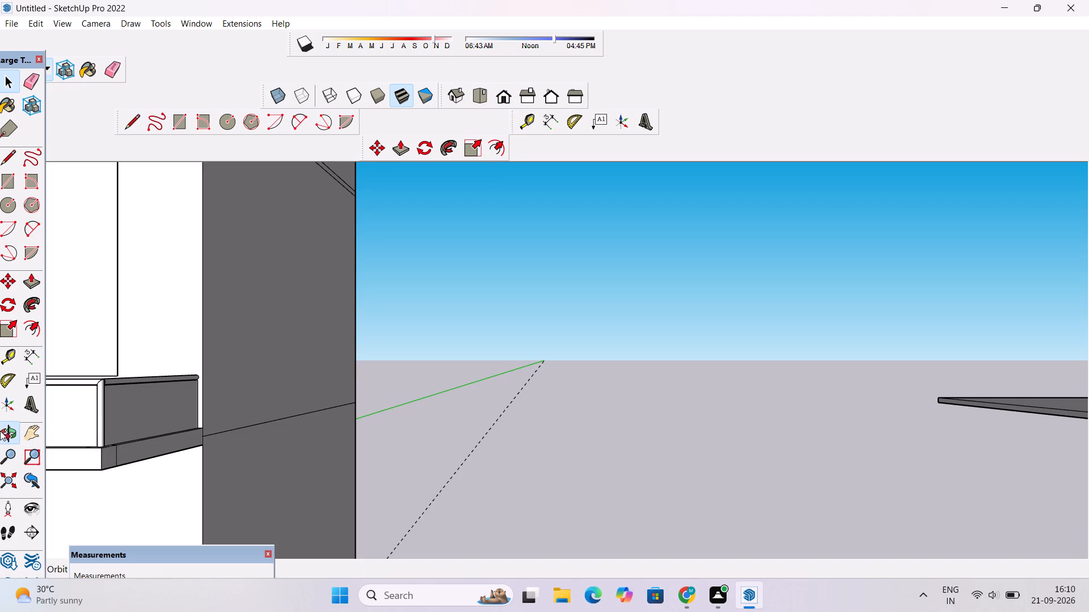
scroll(242, 361, down, 20)
scroll(242, 361, down, 5)
scroll(265, 329, up, 2)
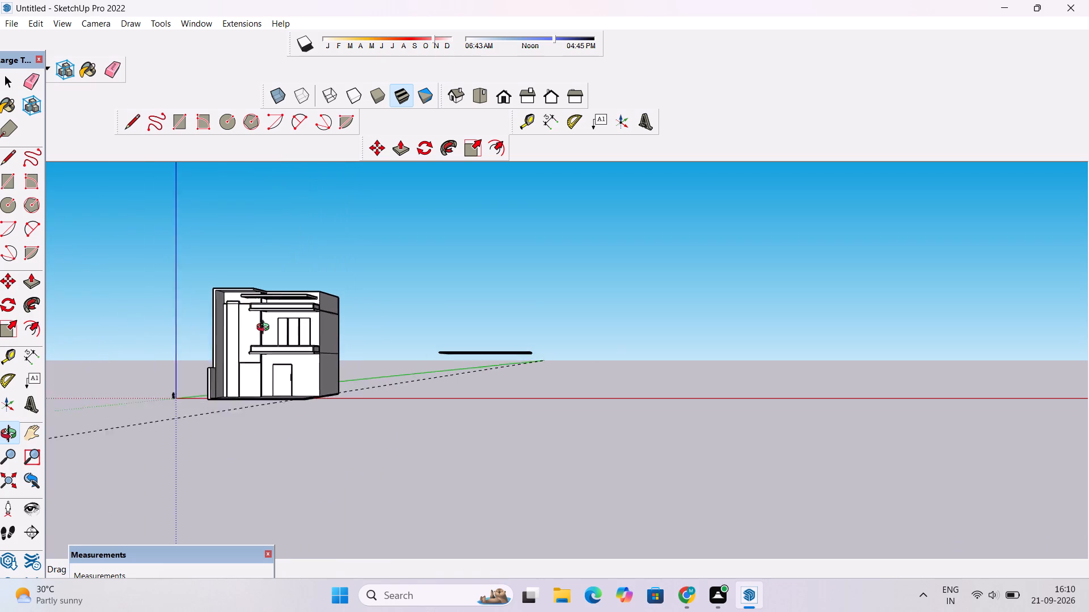
scroll(265, 329, up, 7)
drag(217, 245, 105, 414)
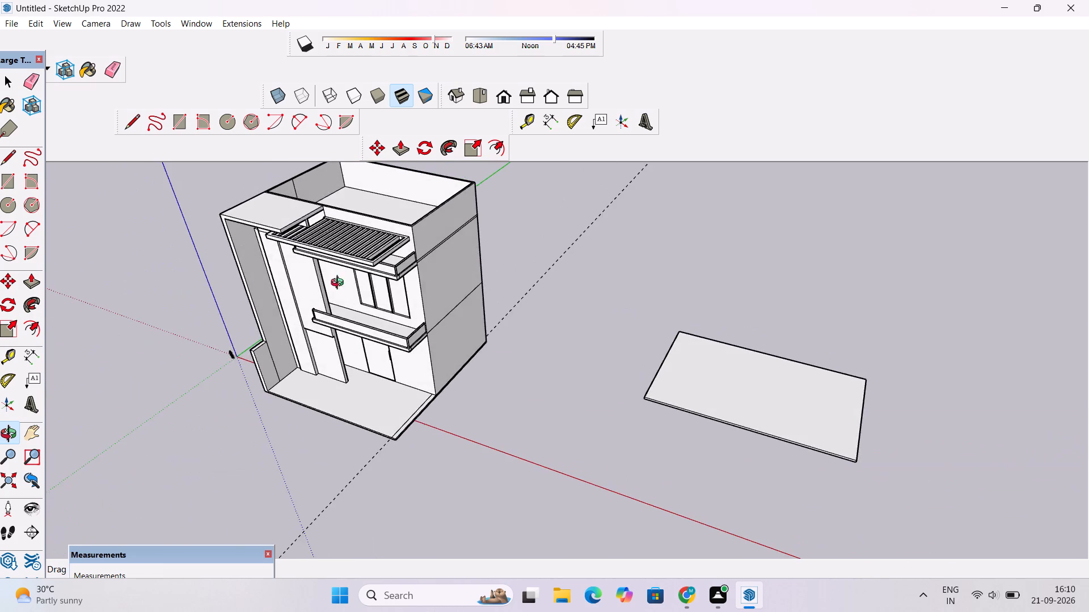
drag(492, 254, 613, 214)
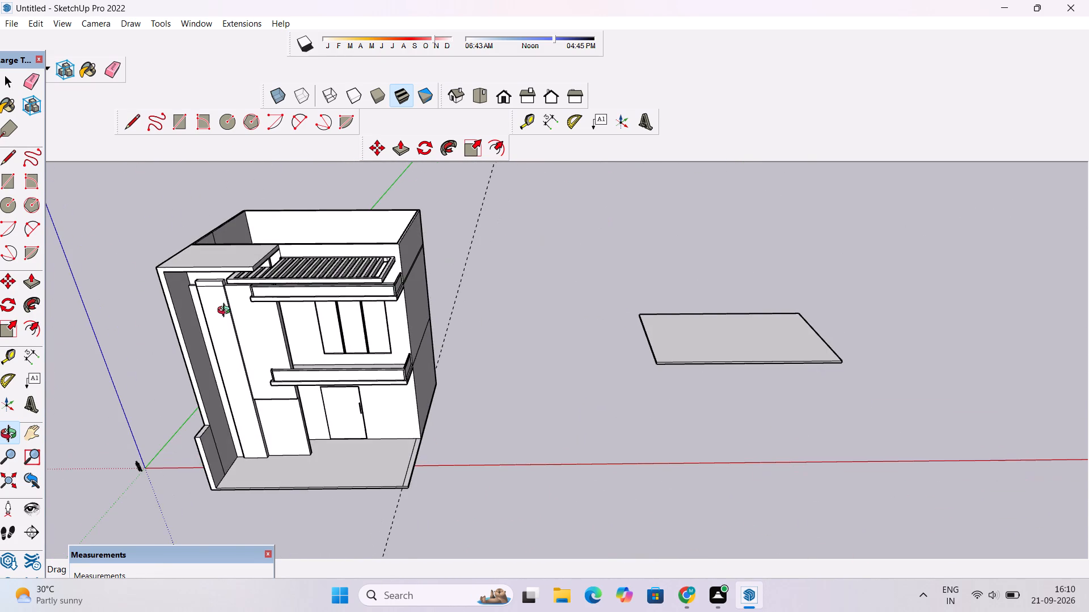
scroll(226, 312, up, 4)
drag(226, 312, 402, 264)
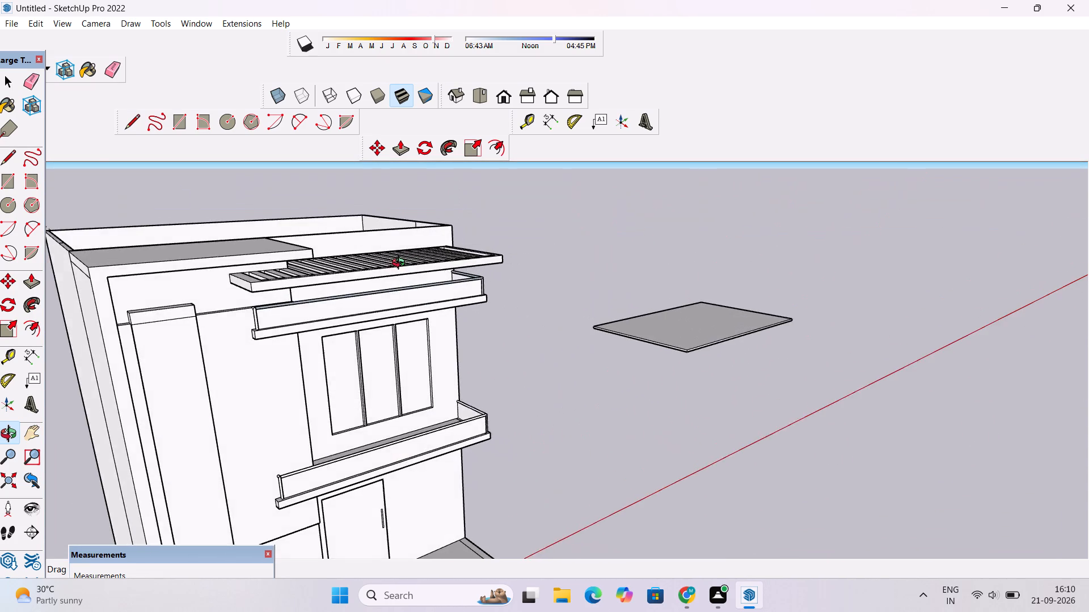
scroll(401, 264, down, 6)
drag(420, 341, 322, 305)
scroll(302, 310, up, 4)
drag(914, 277, 444, 324)
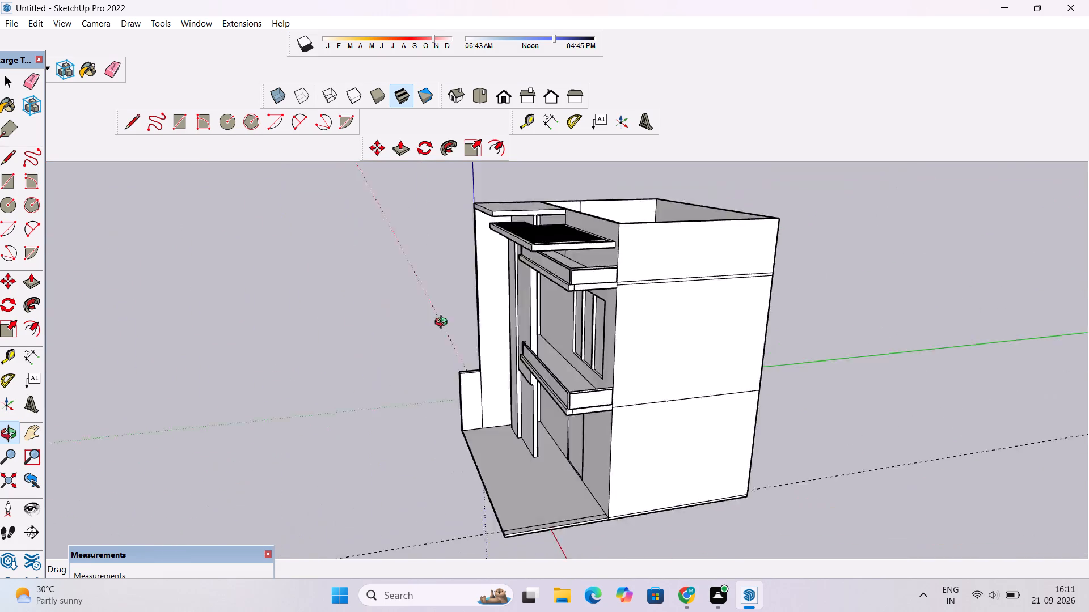
drag(444, 324, 340, 346)
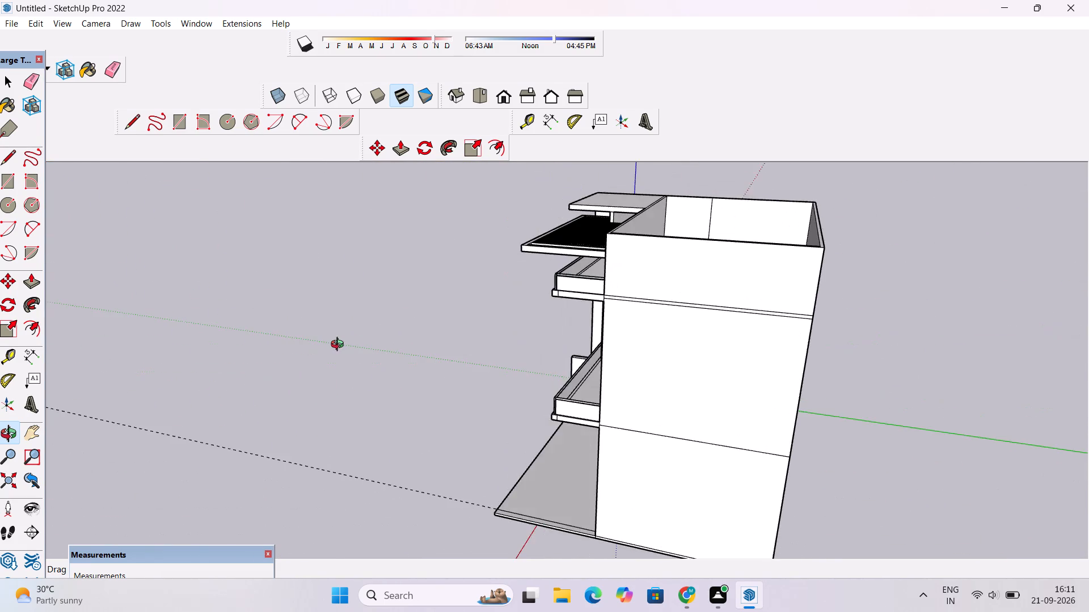
drag(340, 346, 803, 329)
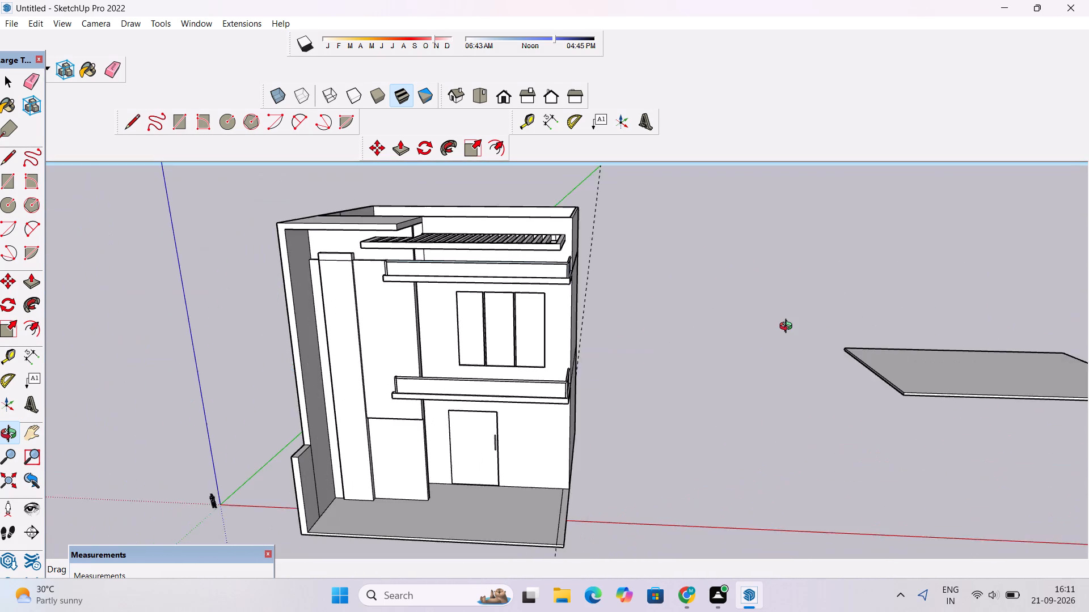
Examine the front facade up close, focusing on the balconies and the three recessed panes between them.
scroll(788, 328, down, 3)
scroll(721, 318, up, 6)
scroll(694, 308, down, 2)
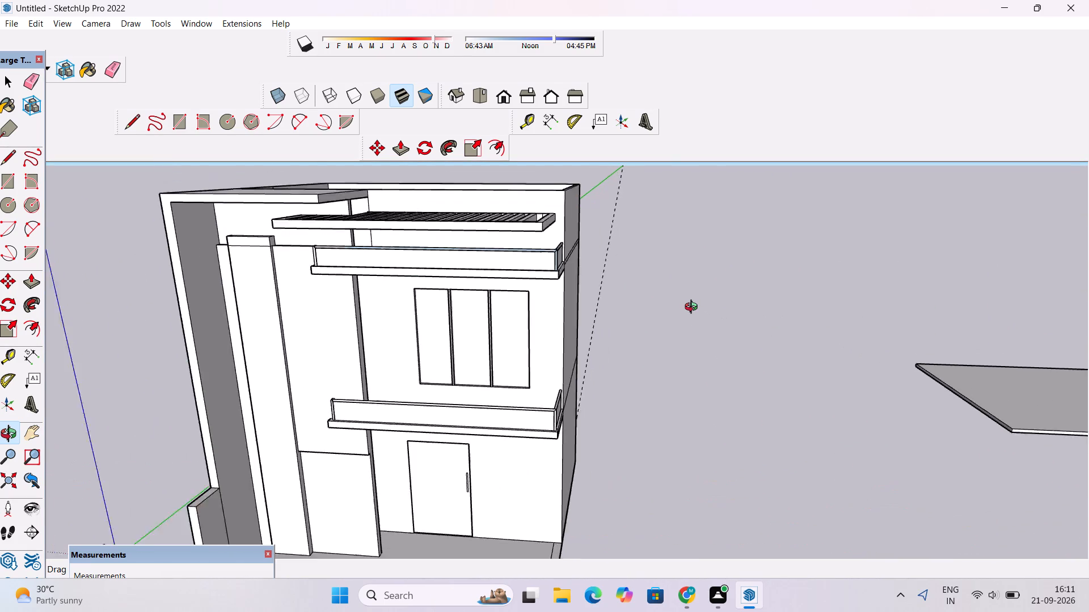
scroll(694, 308, down, 3)
scroll(694, 308, up, 5)
scroll(693, 308, down, 4)
scroll(693, 308, up, 3)
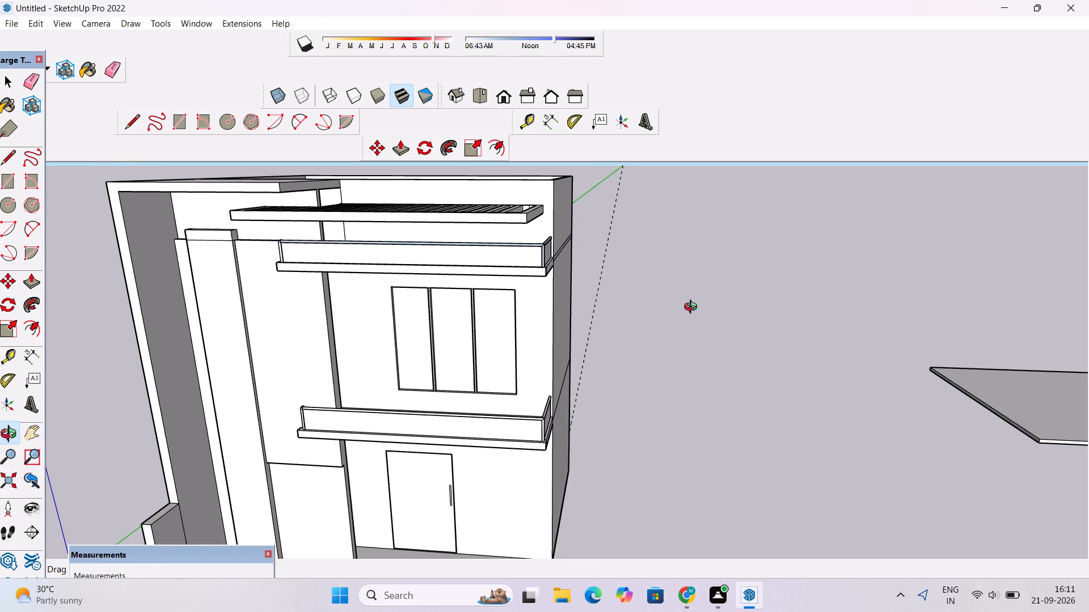
scroll(693, 308, down, 2)
scroll(693, 308, up, 2)
scroll(693, 308, down, 13)
scroll(692, 307, up, 12)
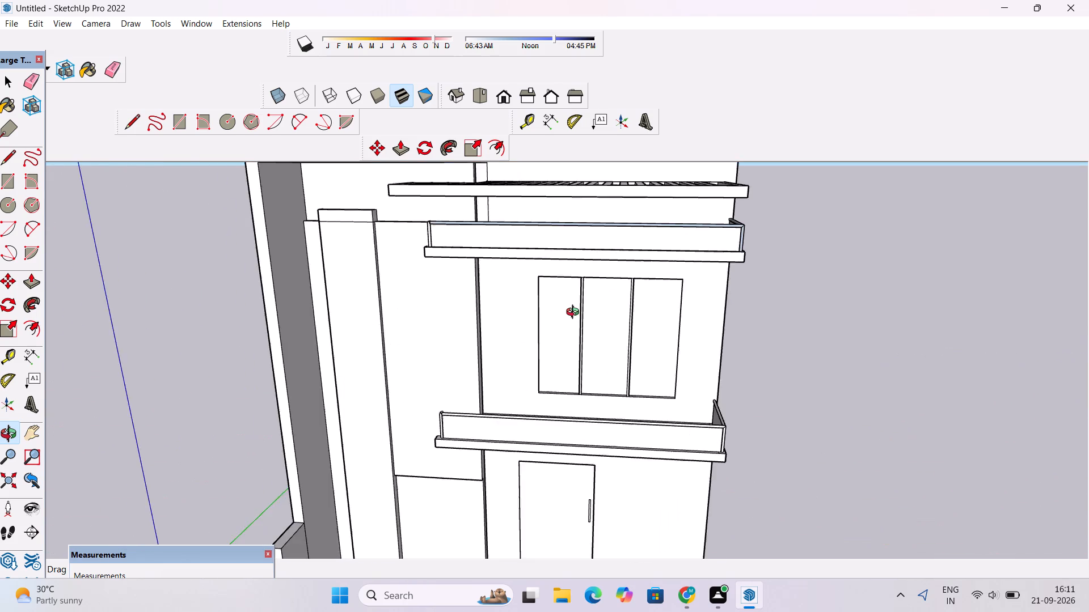
scroll(575, 313, up, 5)
drag(575, 313, 566, 319)
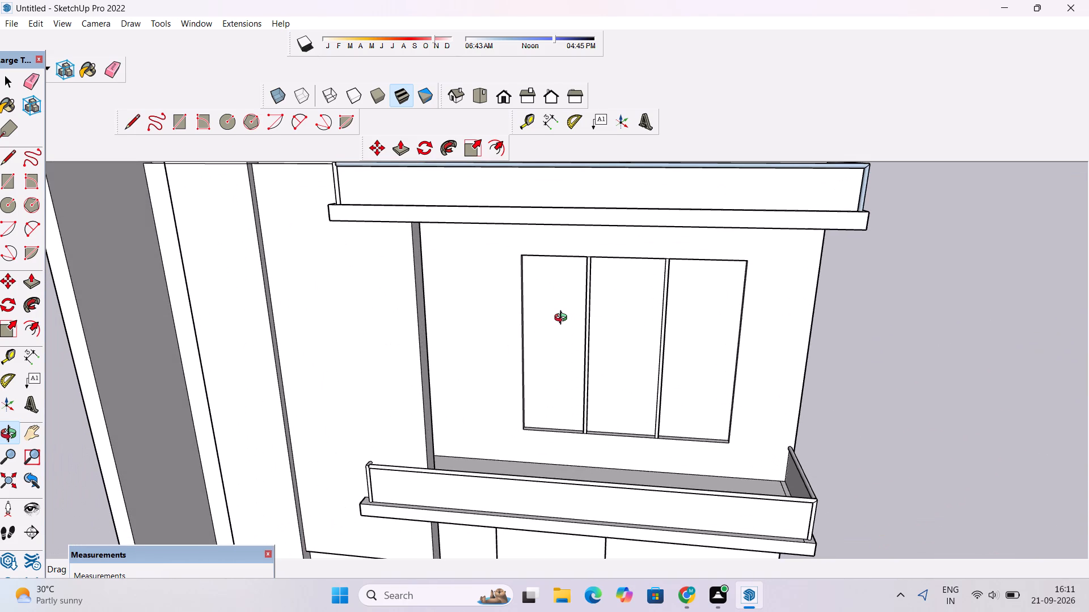
scroll(563, 318, down, 4)
scroll(563, 318, up, 3)
scroll(563, 318, down, 2)
scroll(563, 318, up, 2)
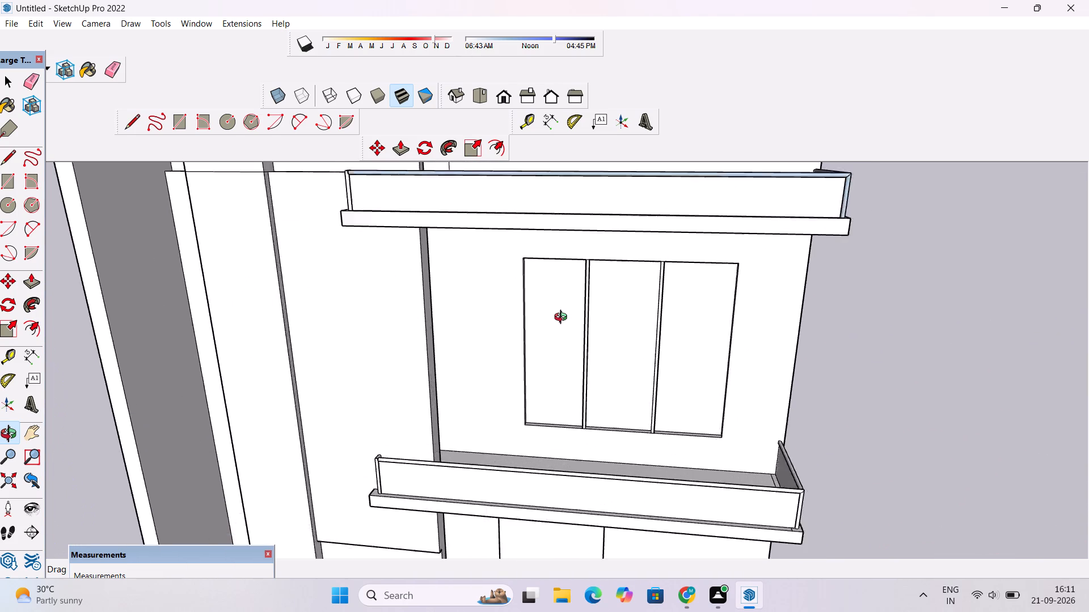
scroll(562, 316, up, 5)
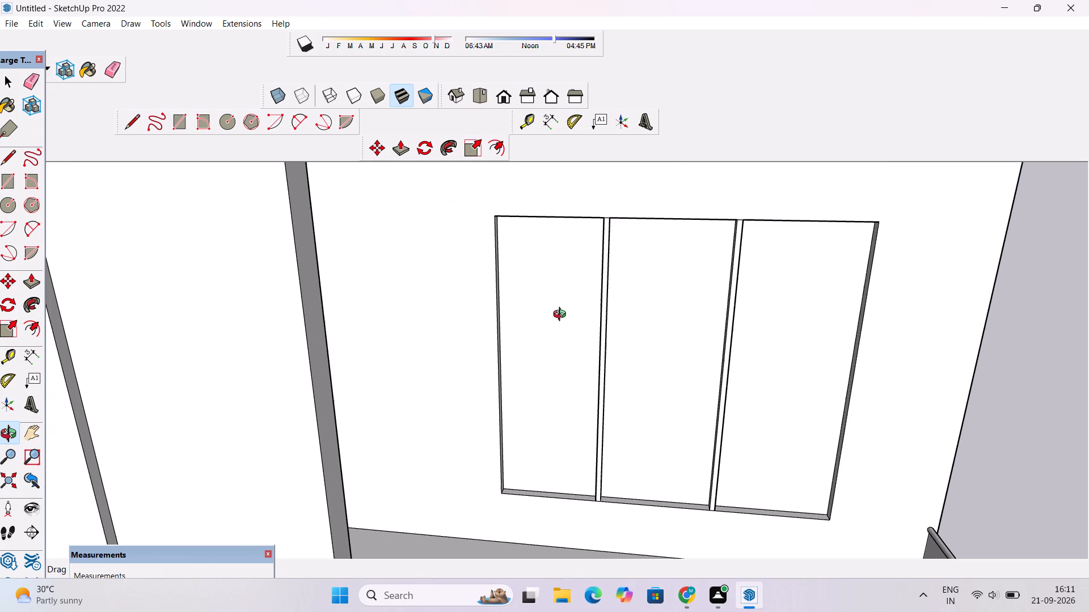
Examine the three recessed panes on the front facade up close, including their frames and the dividers between them.
scroll(562, 316, up, 4)
scroll(562, 316, down, 3)
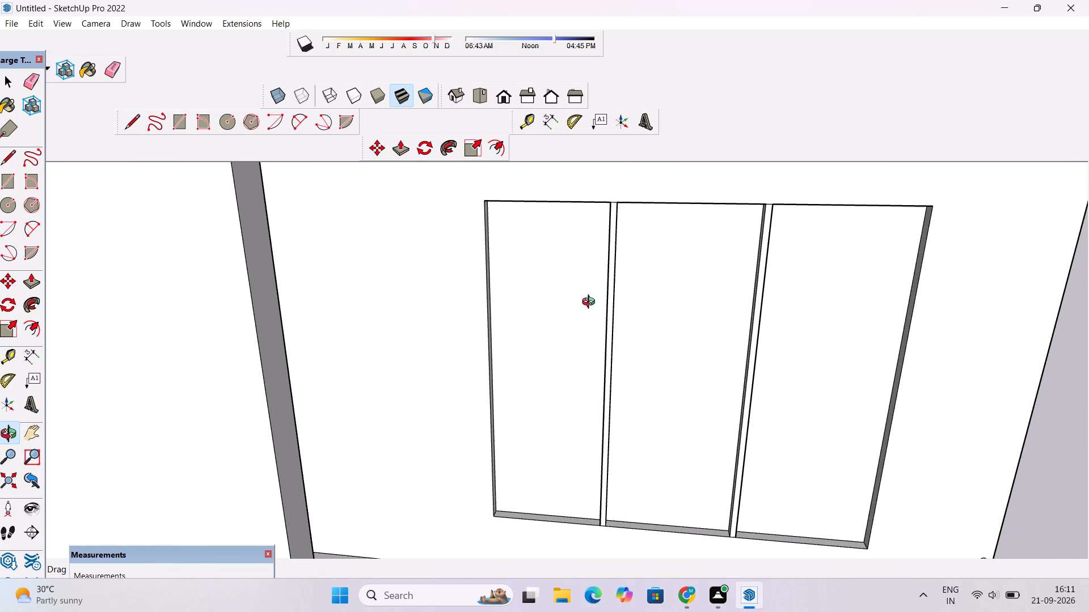
drag(612, 297, 597, 304)
click(554, 310)
scroll(553, 311, up, 1)
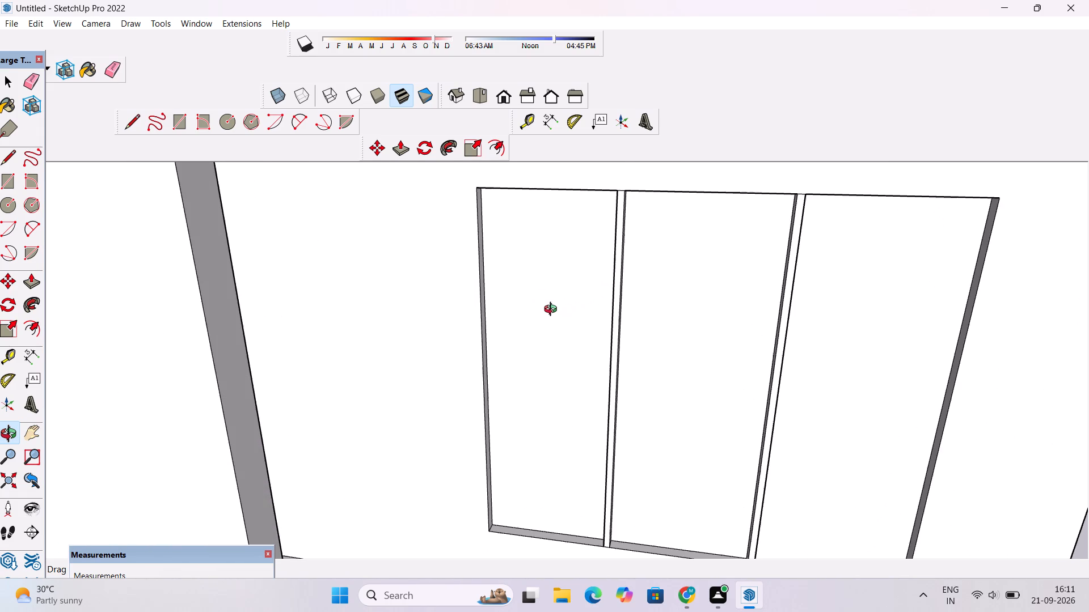
scroll(553, 311, up, 3)
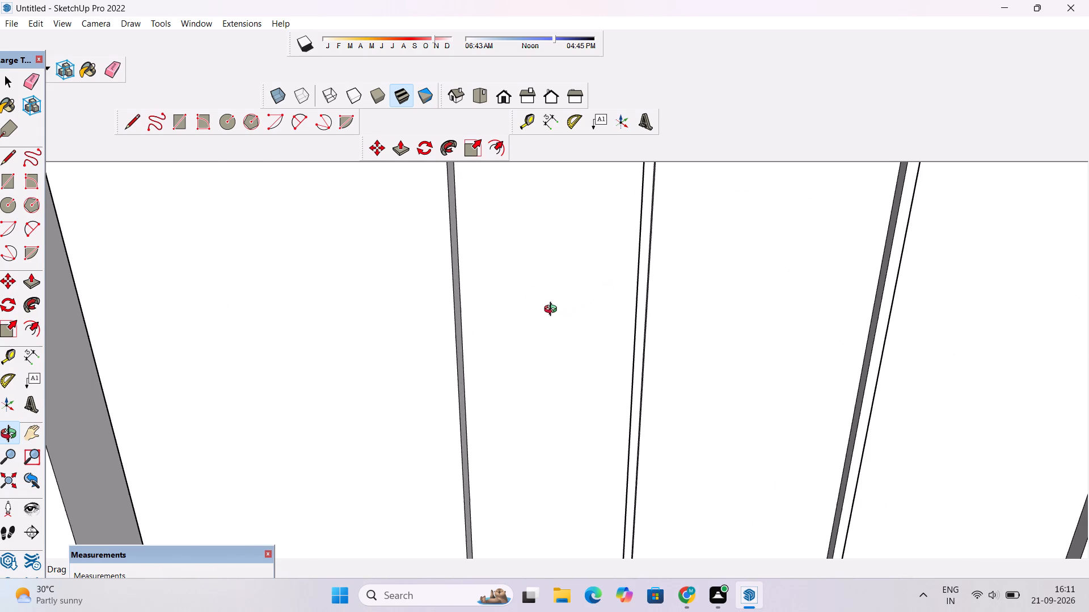
scroll(553, 311, down, 4)
scroll(553, 311, up, 4)
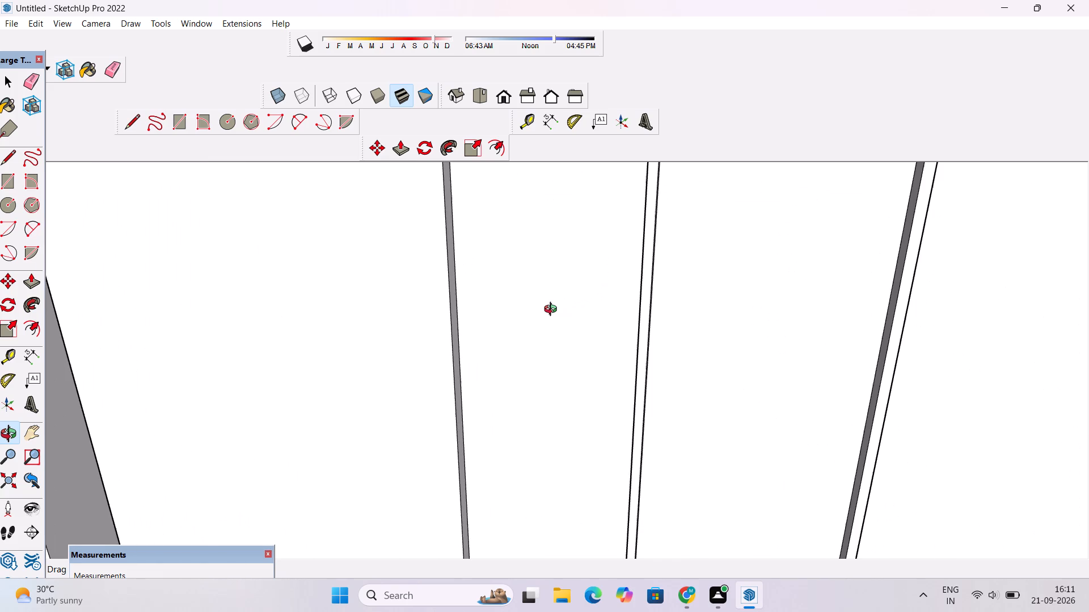
scroll(553, 311, up, 4)
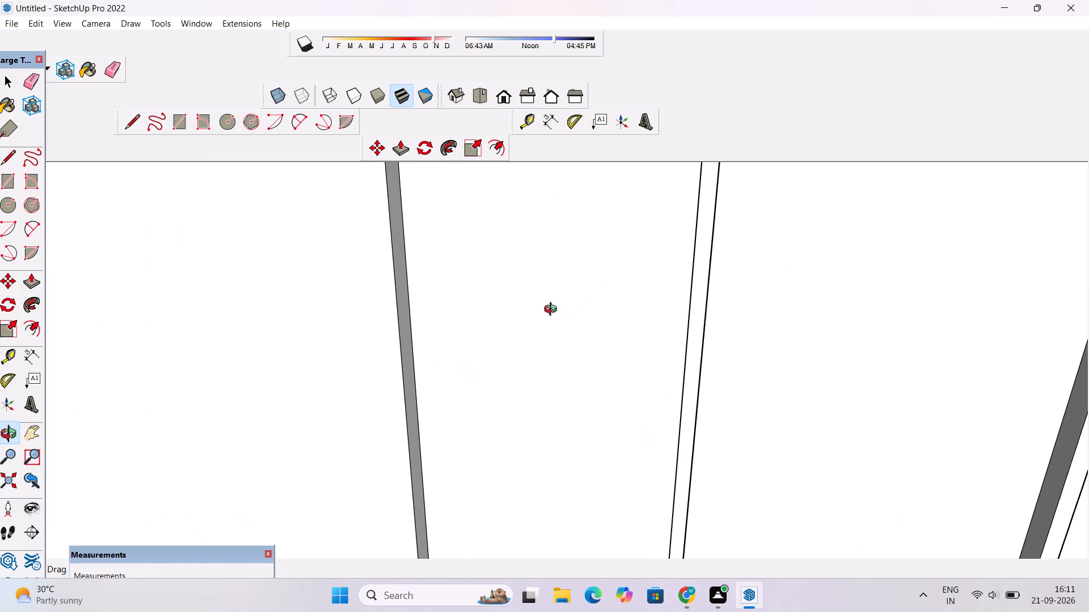
scroll(553, 311, down, 9)
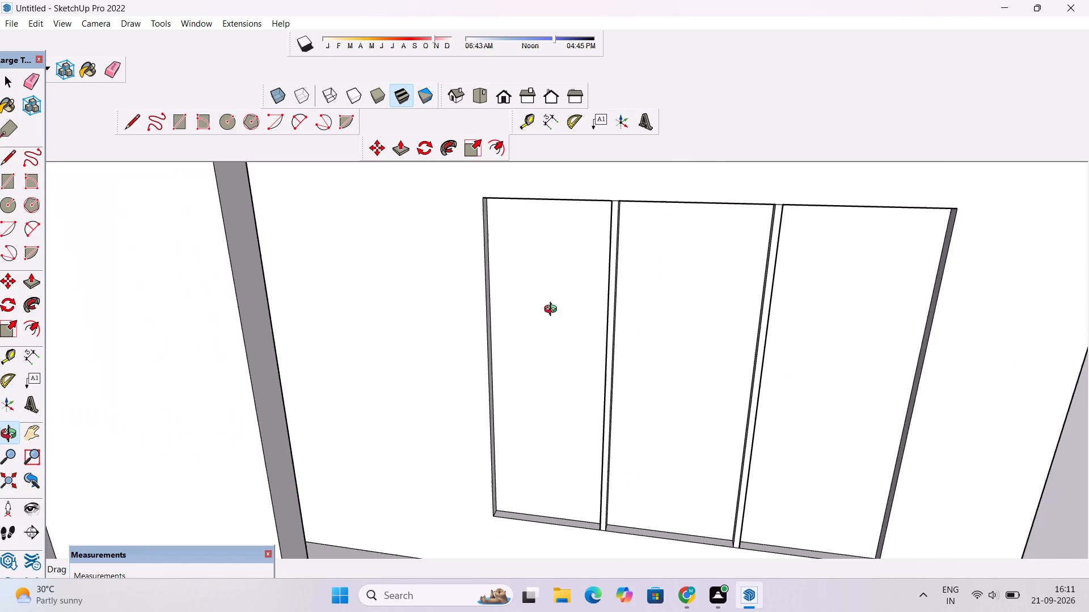
scroll(553, 311, down, 2)
scroll(553, 311, up, 4)
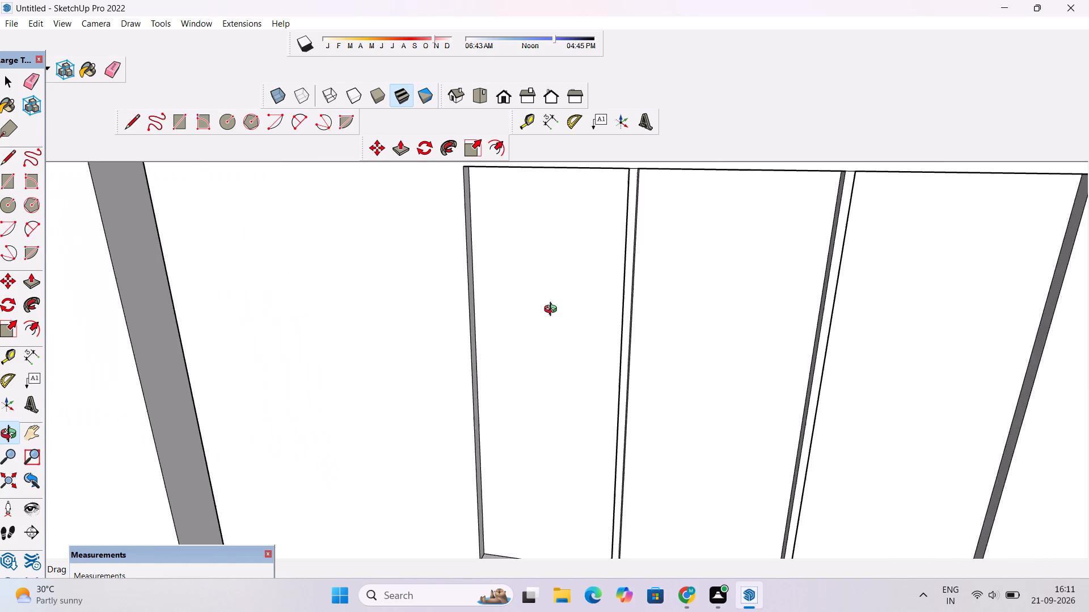
scroll(559, 296, down, 3)
scroll(600, 267, up, 3)
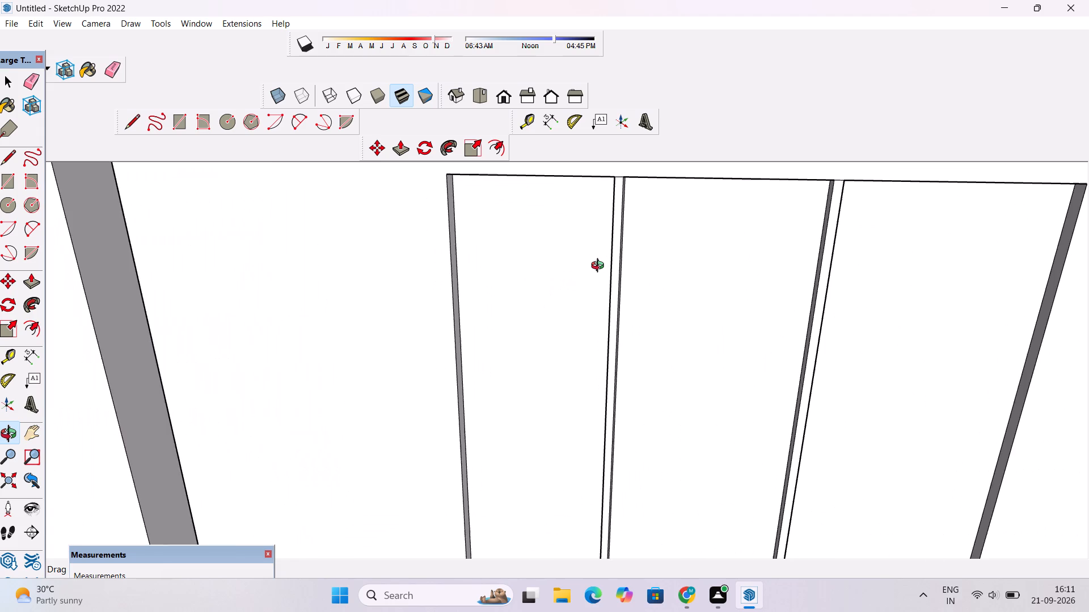
scroll(600, 267, down, 1)
scroll(600, 267, up, 3)
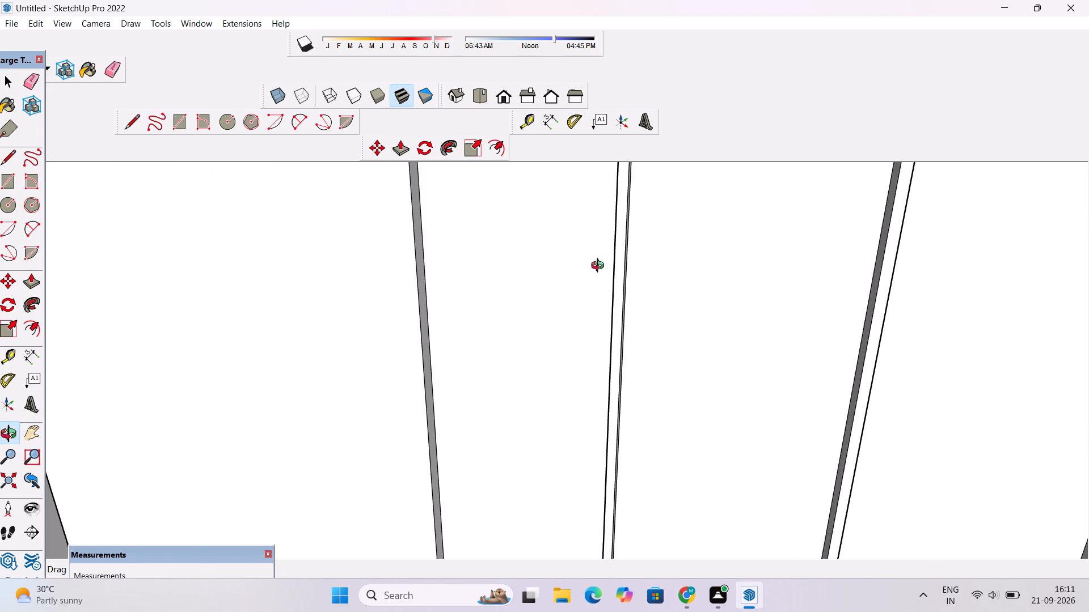
scroll(600, 267, down, 5)
scroll(600, 267, up, 1)
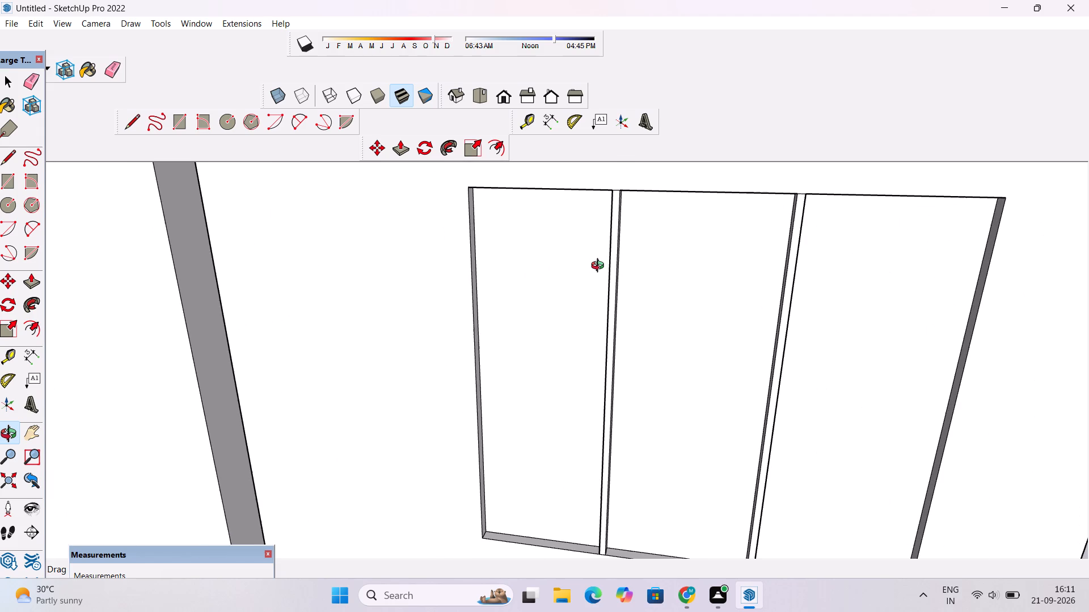
scroll(600, 267, up, 1)
scroll(600, 267, down, 3)
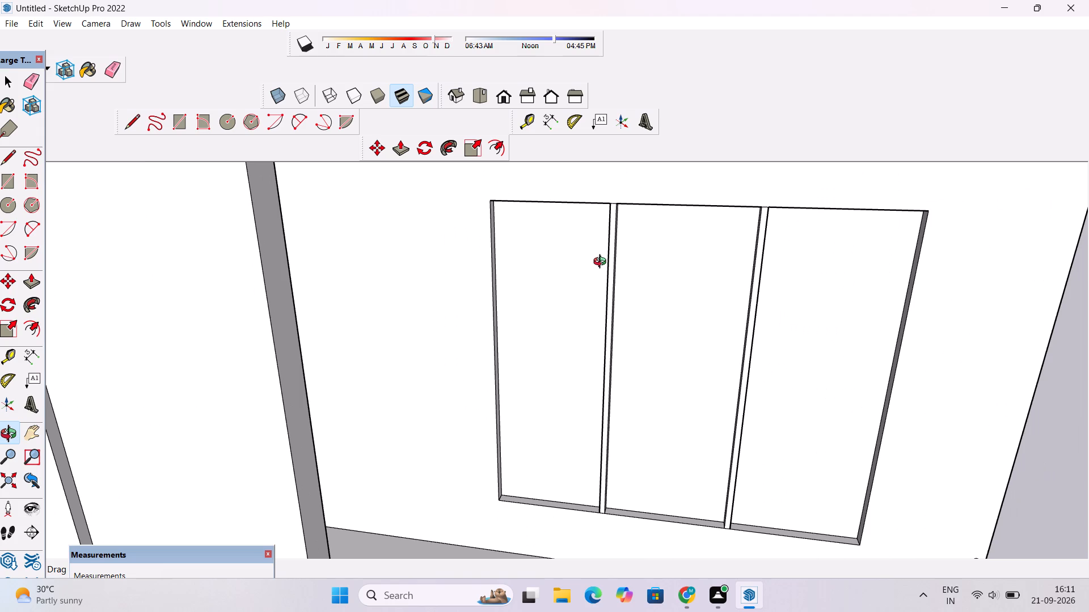
scroll(602, 263, down, 9)
Erase the seam line running along the underside of the upper balcony, just behind its front edge.
drag(536, 367, 612, 355)
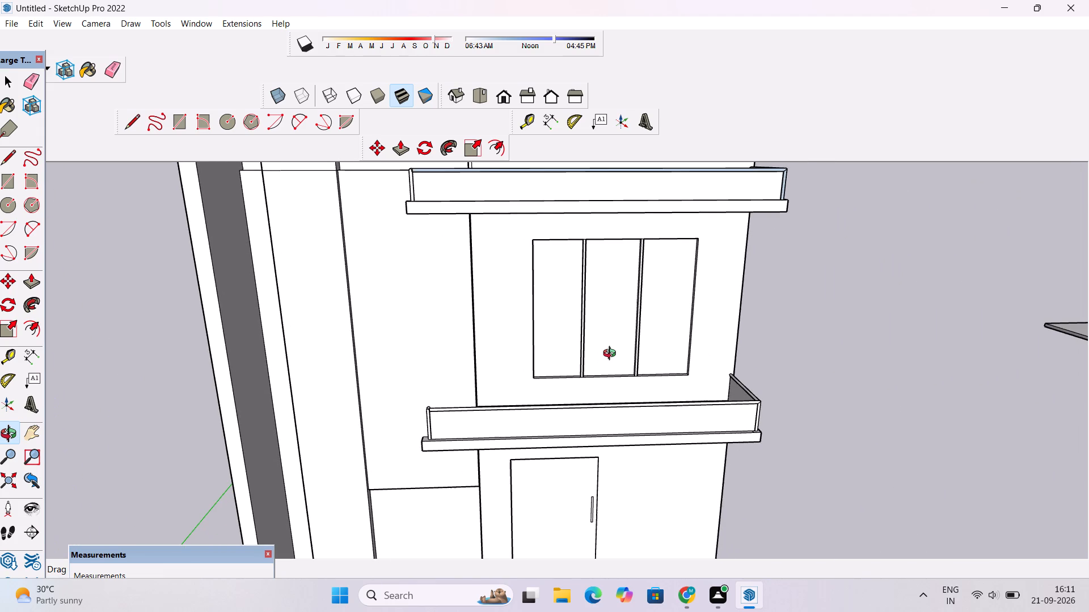
scroll(613, 337, down, 3)
drag(612, 337, 593, 346)
scroll(559, 390, down, 2)
scroll(559, 394, up, 3)
drag(557, 396, 543, 382)
scroll(541, 377, down, 3)
shift+drag(519, 348, 513, 333)
drag(508, 393, 508, 326)
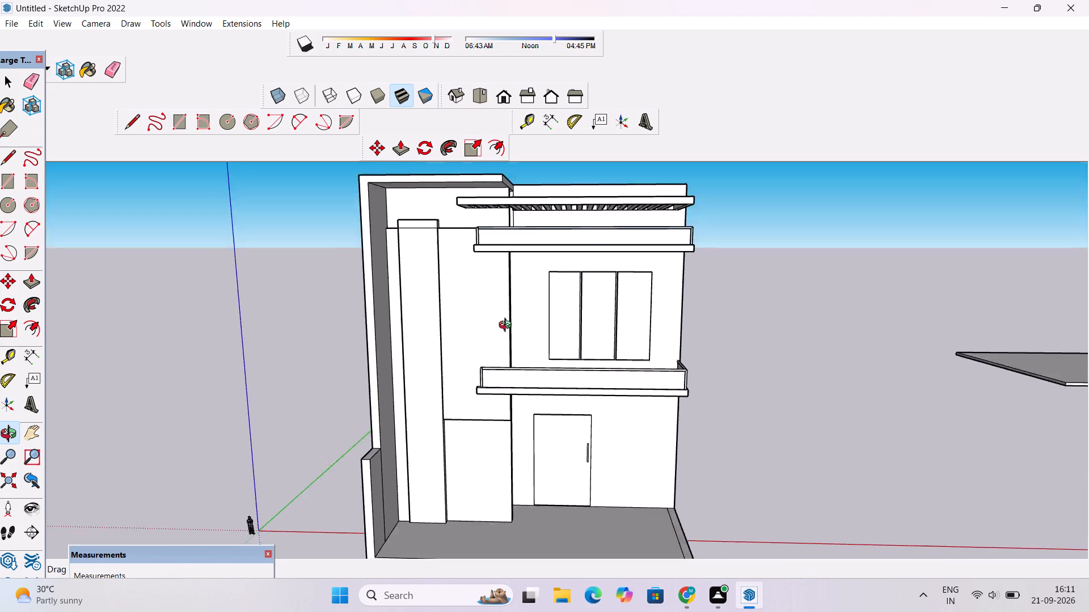
drag(508, 326, 508, 239)
scroll(517, 274, up, 4)
drag(519, 297, 517, 190)
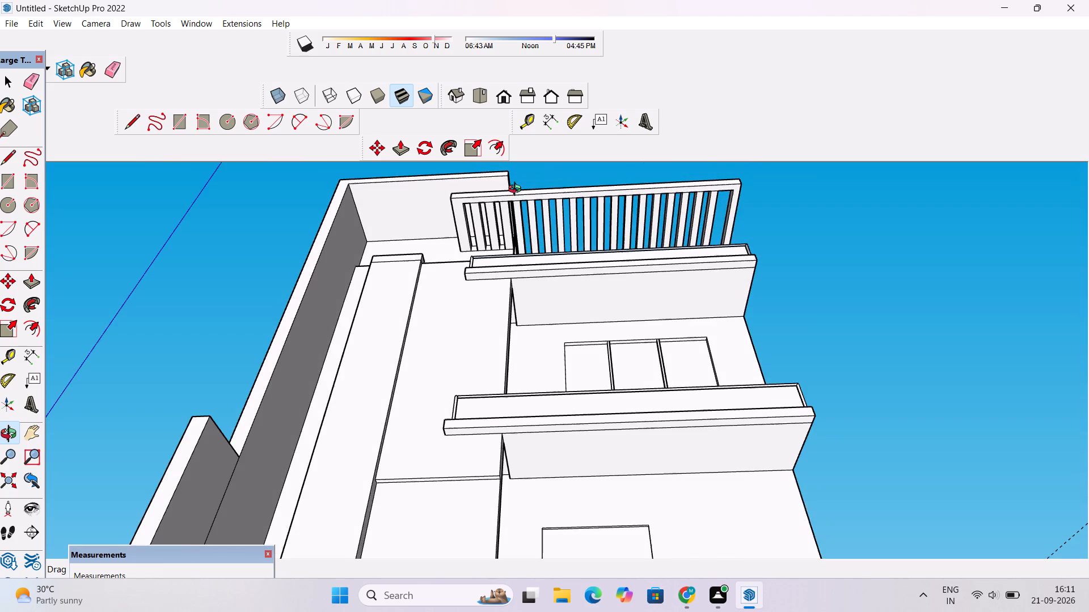
shift+drag(530, 233, 502, 304)
scroll(533, 394, up, 8)
shift+drag(570, 363, 520, 294)
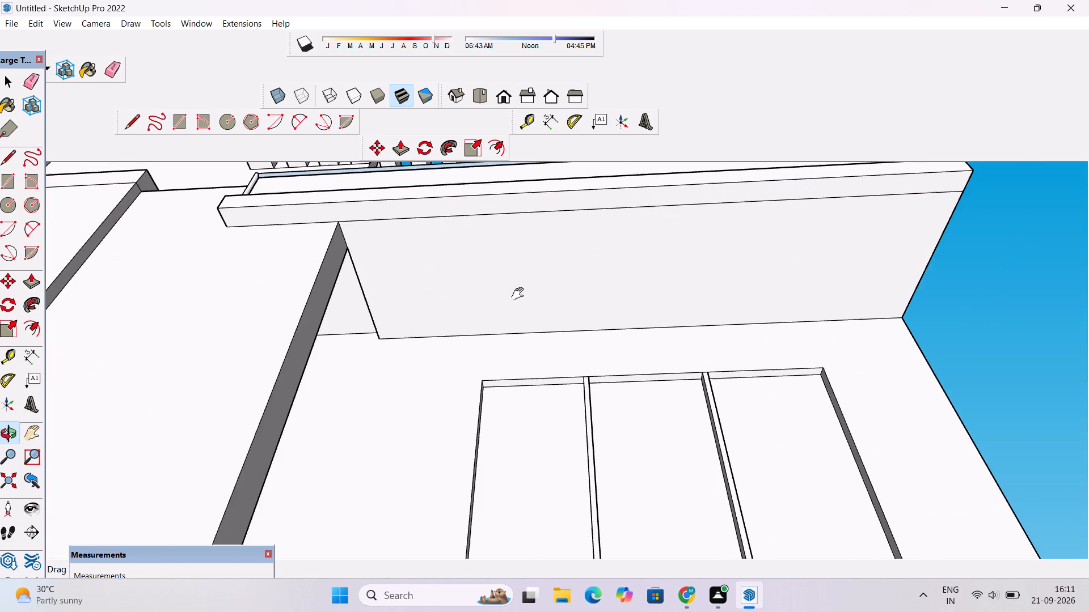
scroll(520, 294, down, 1)
key(e)
scroll(513, 312, up, 3)
scroll(524, 260, down, 4)
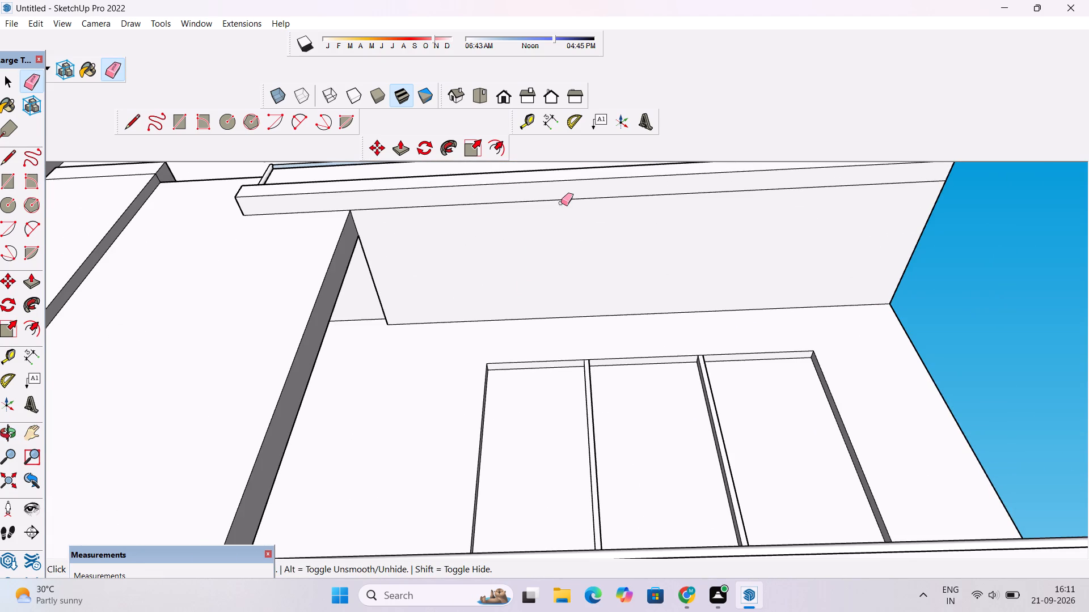
click(561, 203)
Erase the matching seam line along the underside of the lower balcony, just behind its front edge.
scroll(561, 205, down, 7)
scroll(555, 368, up, 4)
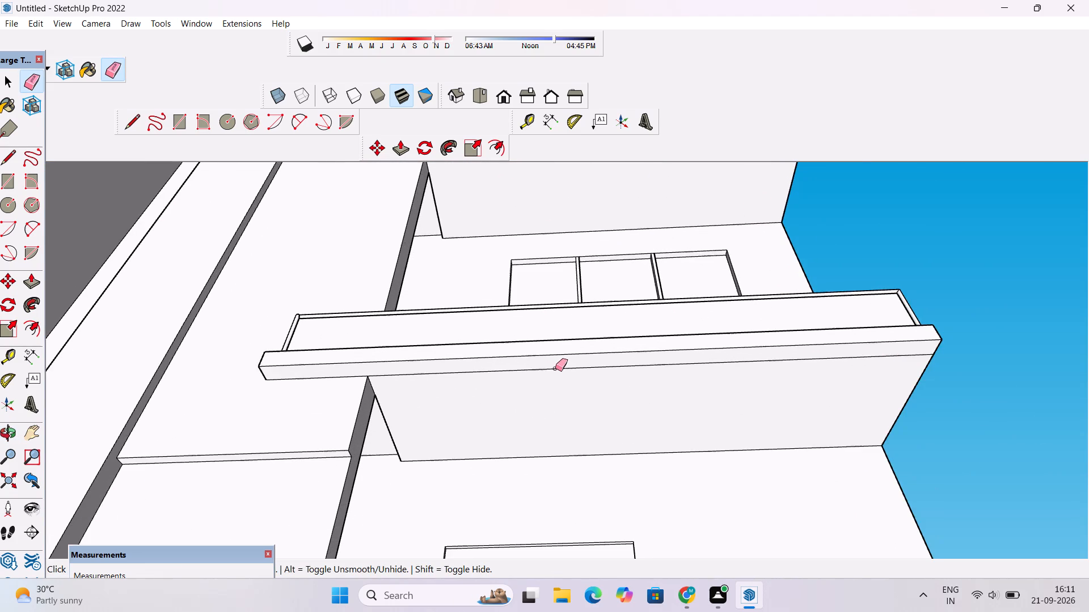
drag(555, 368, 555, 380)
scroll(479, 345, down, 6)
Examine the balcony undersides, the slatted canopy and the bottom of the base slab from below.
key(o)
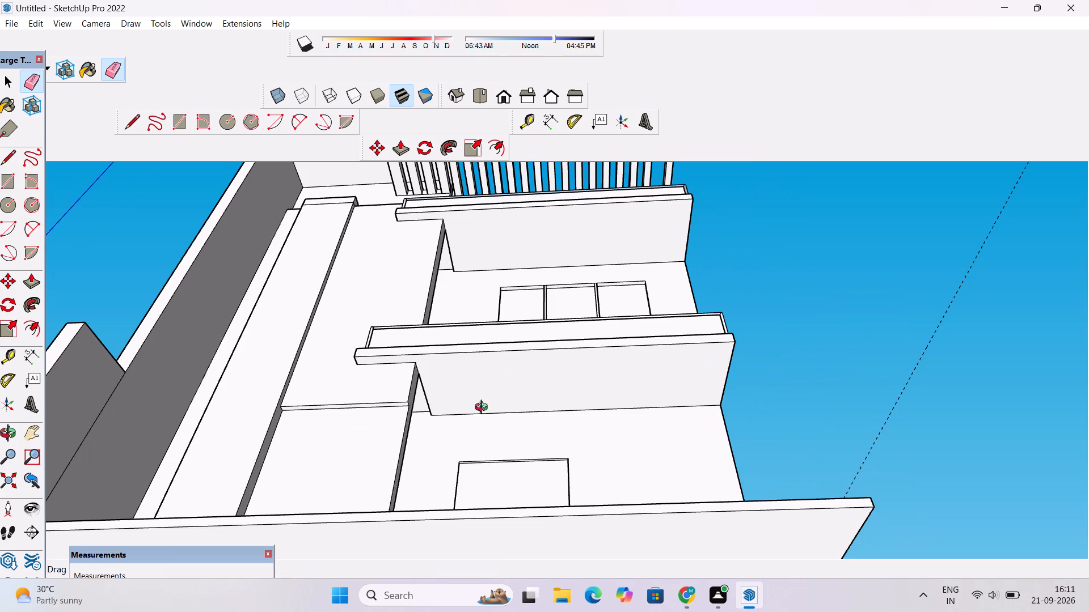
drag(489, 414, 491, 405)
drag(492, 403, 504, 403)
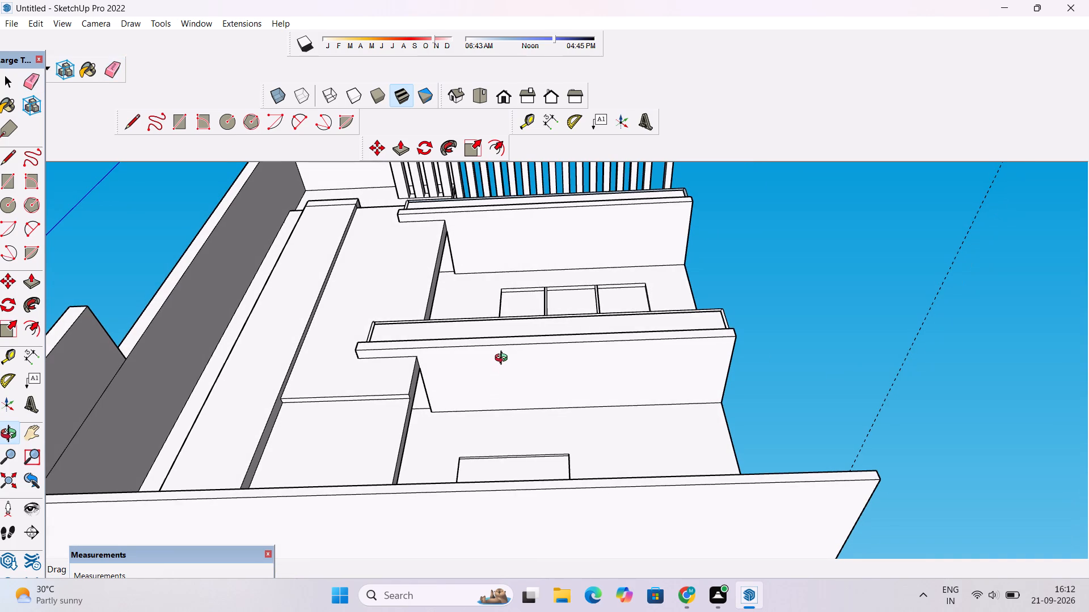
scroll(502, 349, down, 5)
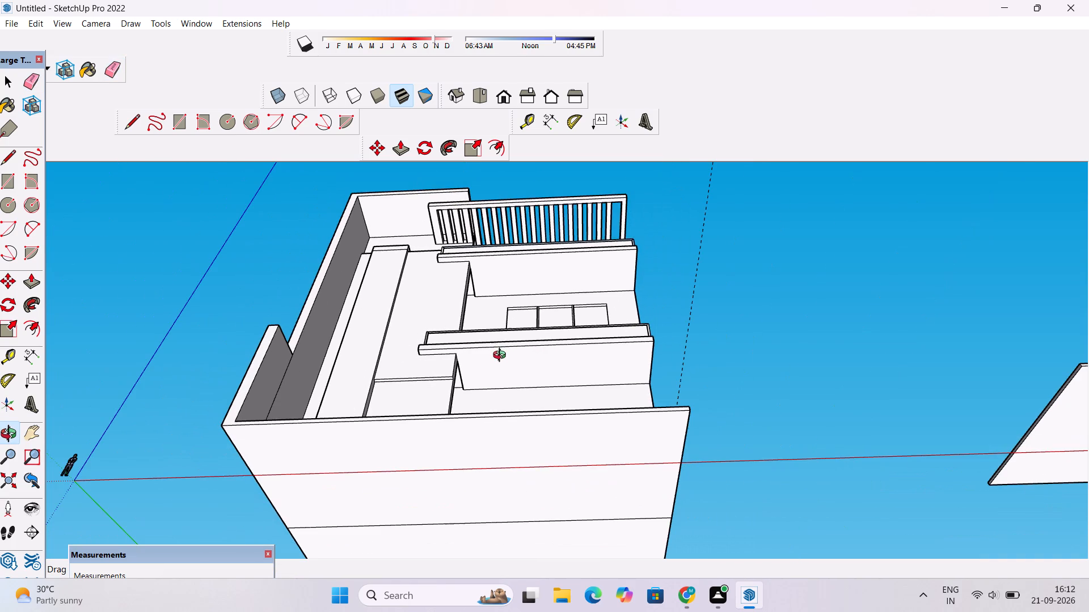
shift+drag(501, 367, 539, 310)
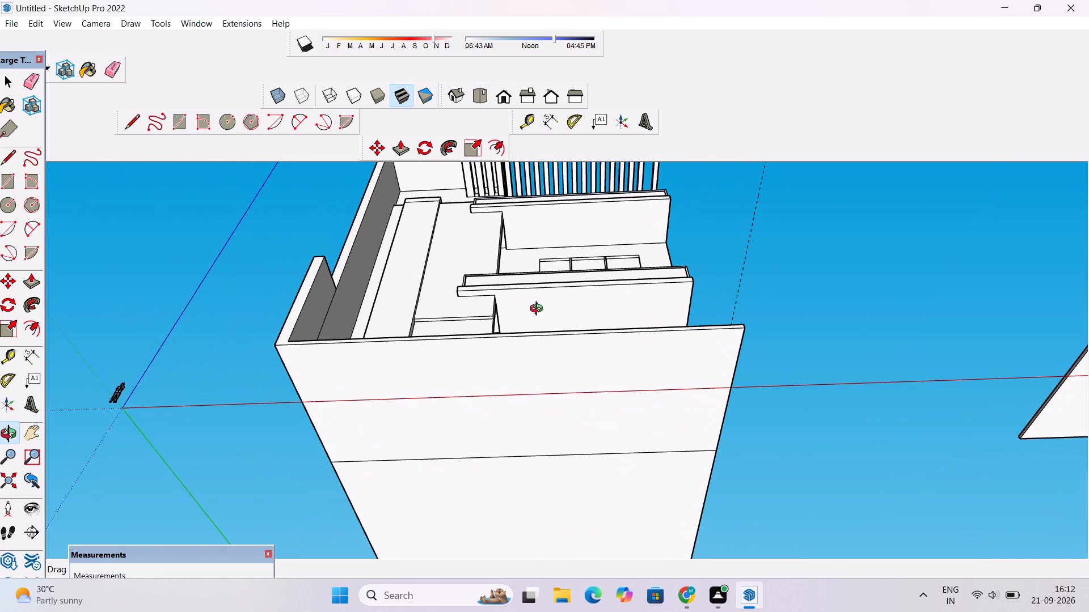
scroll(539, 310, down, 2)
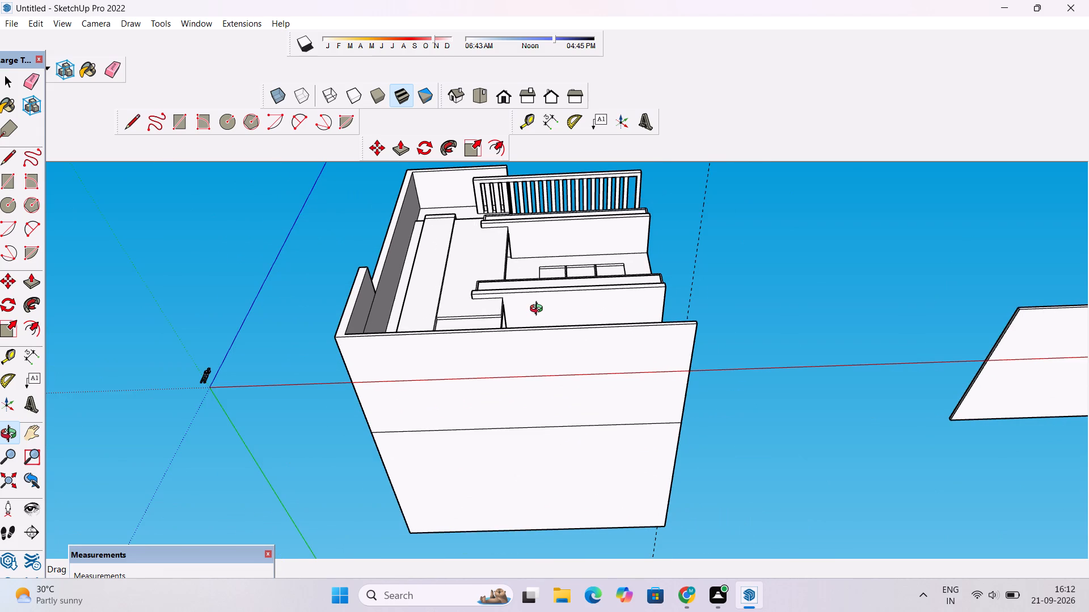
scroll(539, 310, down, 4)
drag(559, 284, 559, 314)
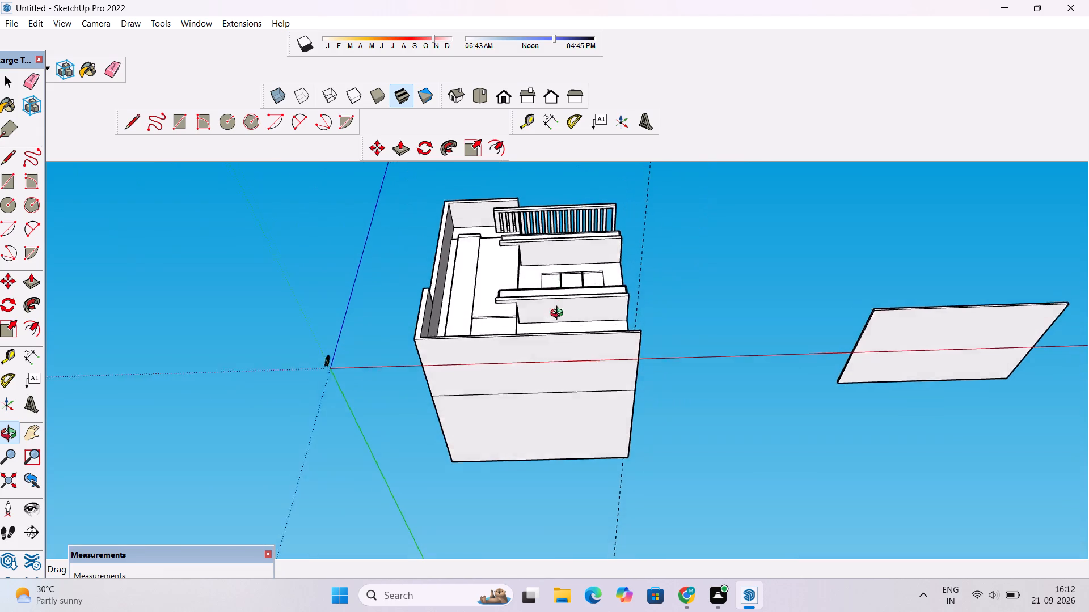
drag(559, 314, 559, 338)
scroll(559, 338, down, 2)
shift+drag(568, 316, 590, 367)
scroll(589, 368, down, 4)
shift+drag(562, 389, 562, 384)
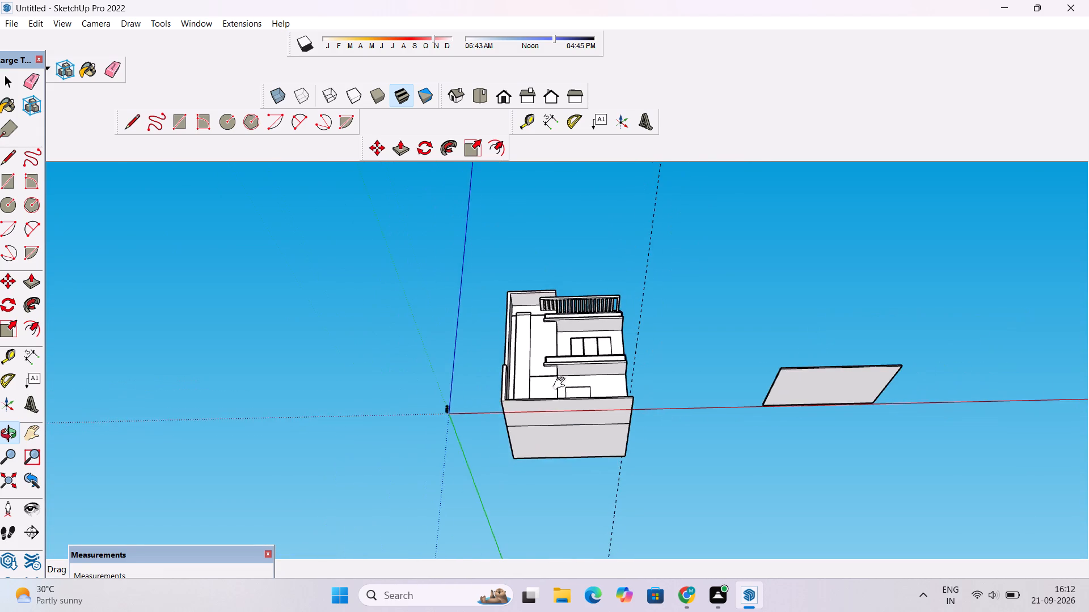
shift+drag(562, 384, 598, 330)
scroll(598, 330, down, 4)
drag(598, 330, 589, 430)
scroll(600, 346, up, 7)
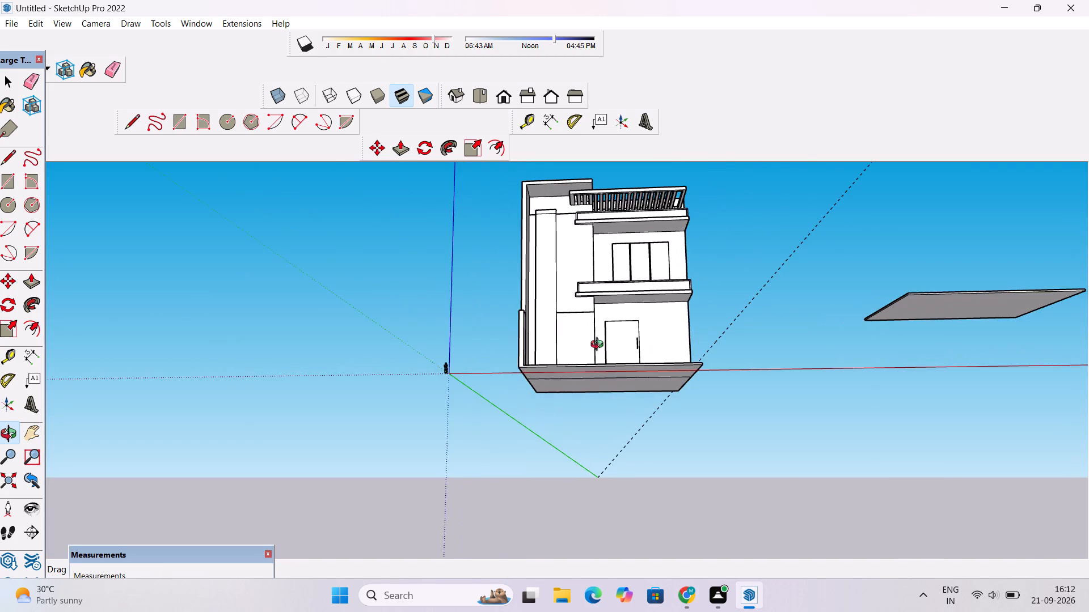
Examine the whole building from the front, from above and from both sides, including the low wall and base slab.
drag(600, 345, 600, 403)
shift+drag(598, 339, 518, 329)
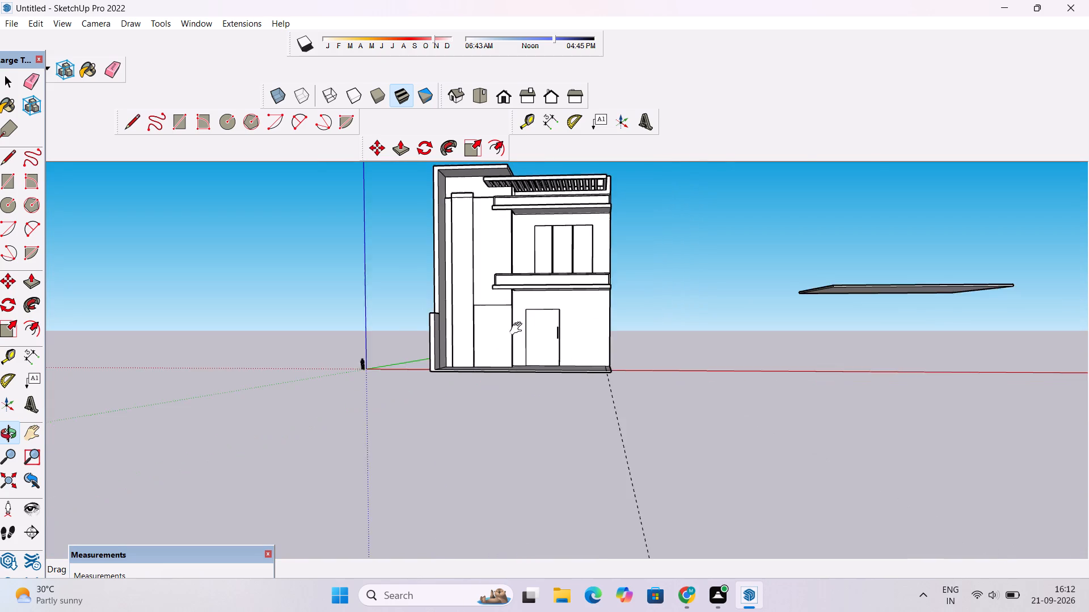
shift+scroll(518, 329, down, 3)
drag(518, 326, 522, 351)
scroll(522, 351, down, 3)
shift+drag(522, 351, 575, 354)
scroll(575, 354, up, 2)
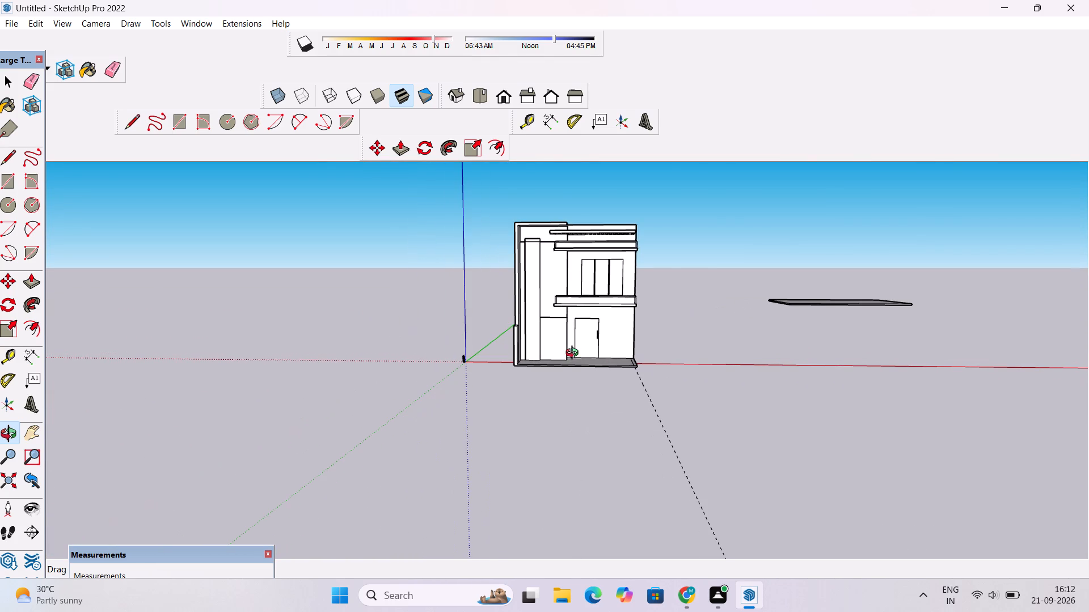
scroll(575, 354, down, 3)
drag(575, 352, 576, 420)
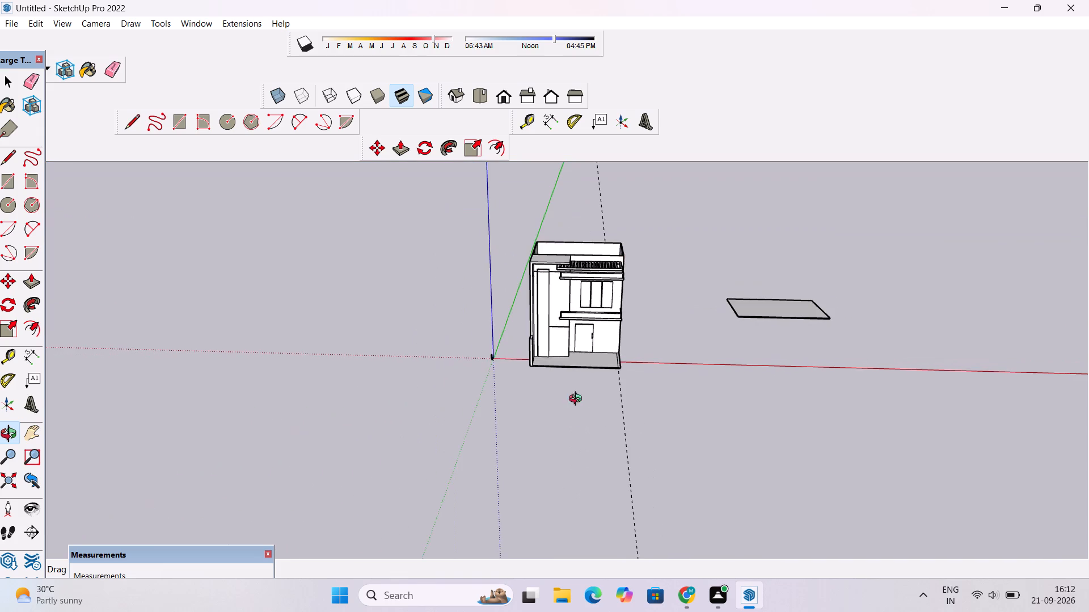
scroll(581, 313, up, 10)
drag(573, 353, 626, 211)
scroll(601, 272, up, 4)
shift+drag(622, 269, 520, 275)
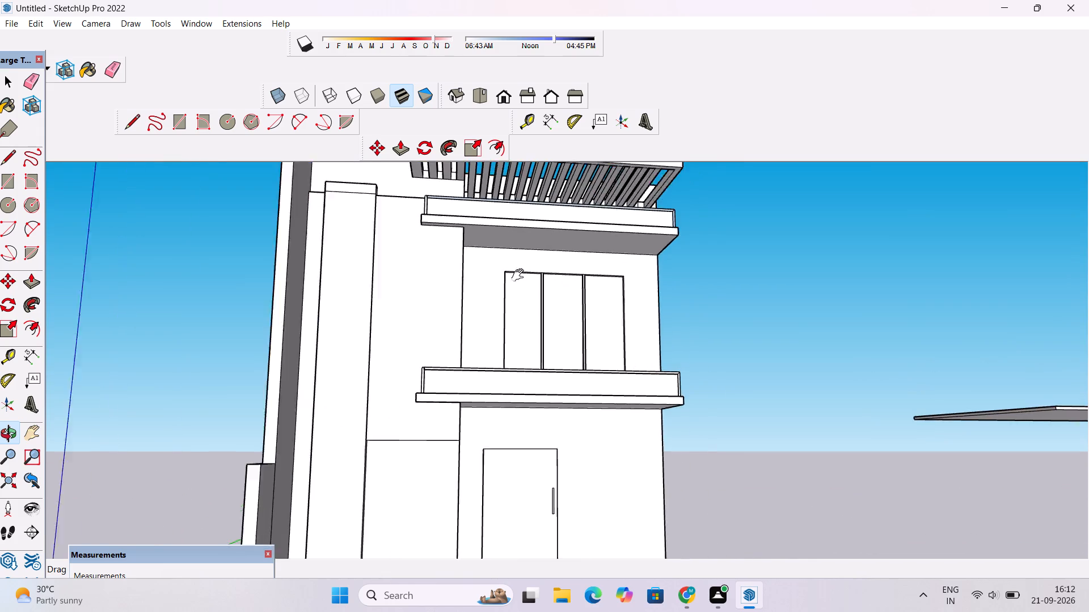
shift+drag(520, 275, 506, 276)
scroll(506, 276, down, 6)
drag(525, 287, 413, 324)
scroll(411, 324, up, 3)
drag(532, 297, 321, 312)
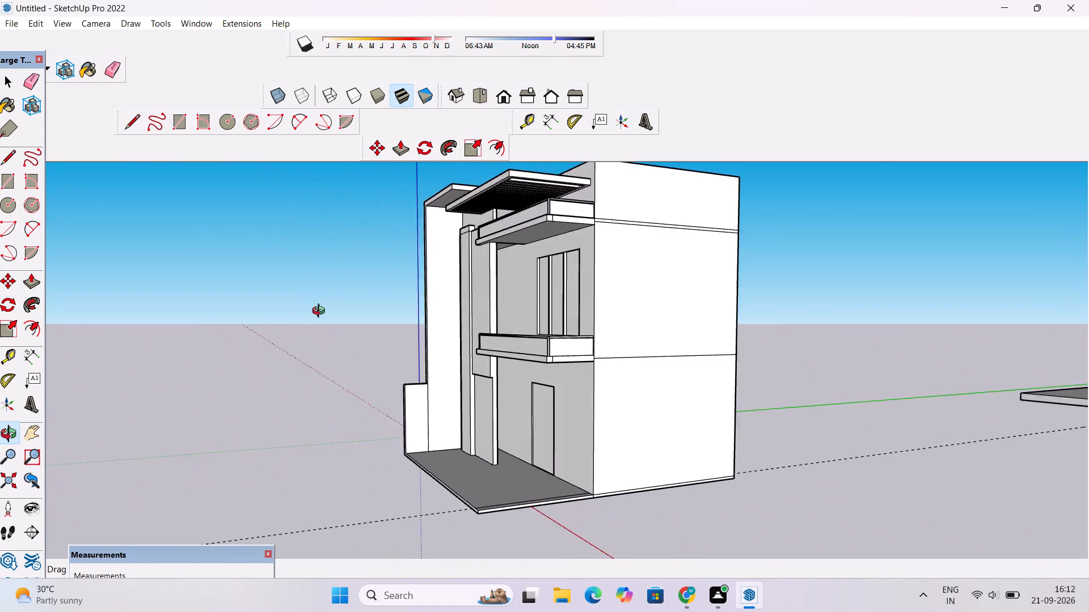
drag(321, 312, 314, 314)
scroll(444, 314, down, 4)
drag(434, 318, 702, 305)
scroll(538, 328, up, 3)
shift+drag(515, 342, 606, 335)
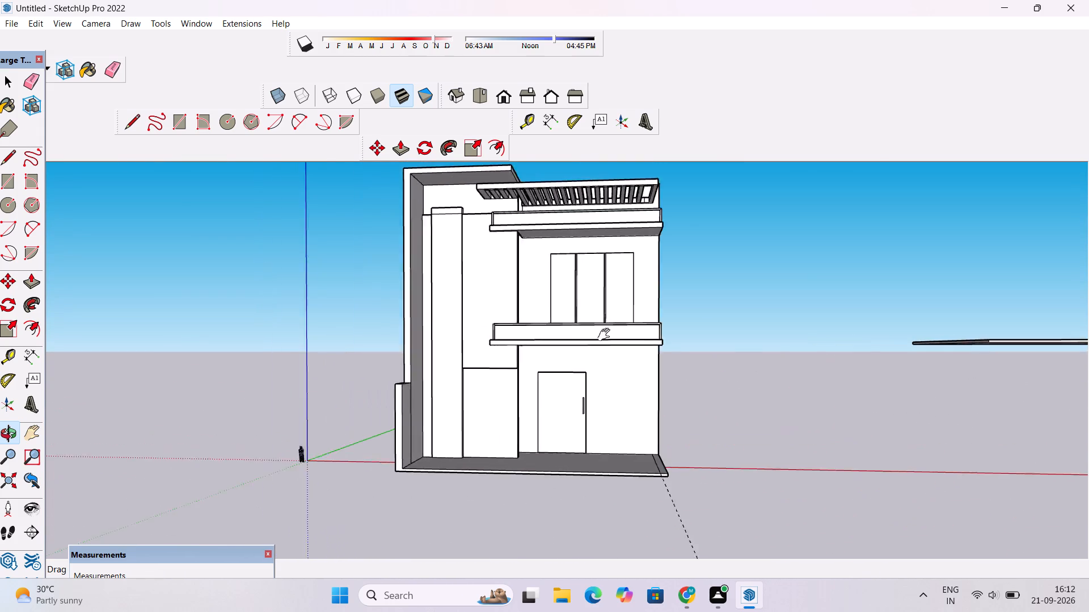
shift+drag(606, 335, 630, 326)
scroll(630, 326, down, 4)
drag(608, 343, 617, 387)
scroll(611, 361, up, 2)
drag(588, 356, 660, 346)
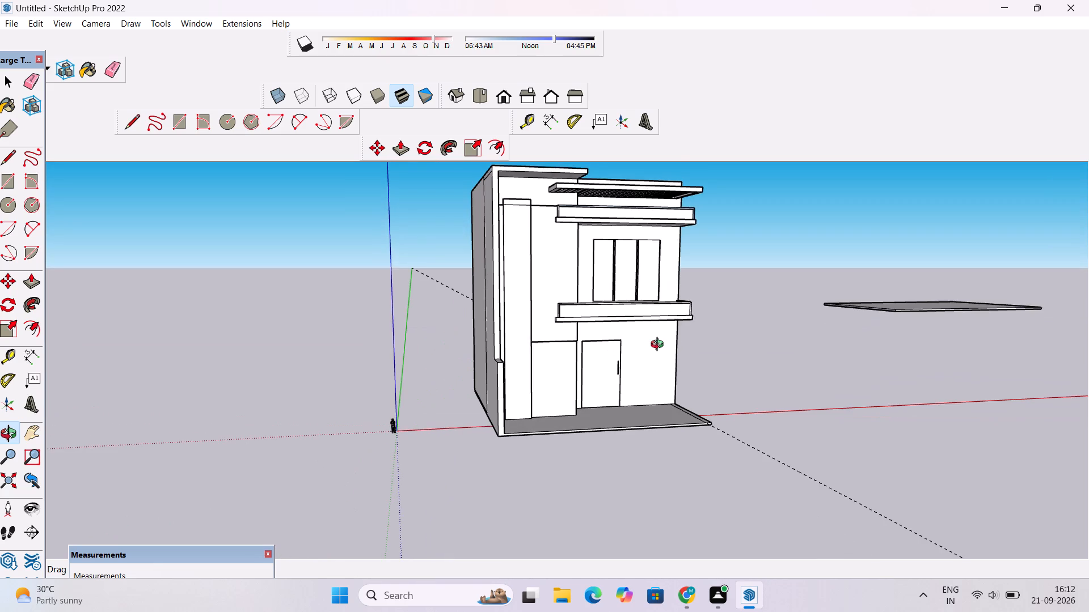
scroll(660, 346, up, 1)
shift+drag(658, 341, 644, 382)
scroll(639, 379, down, 3)
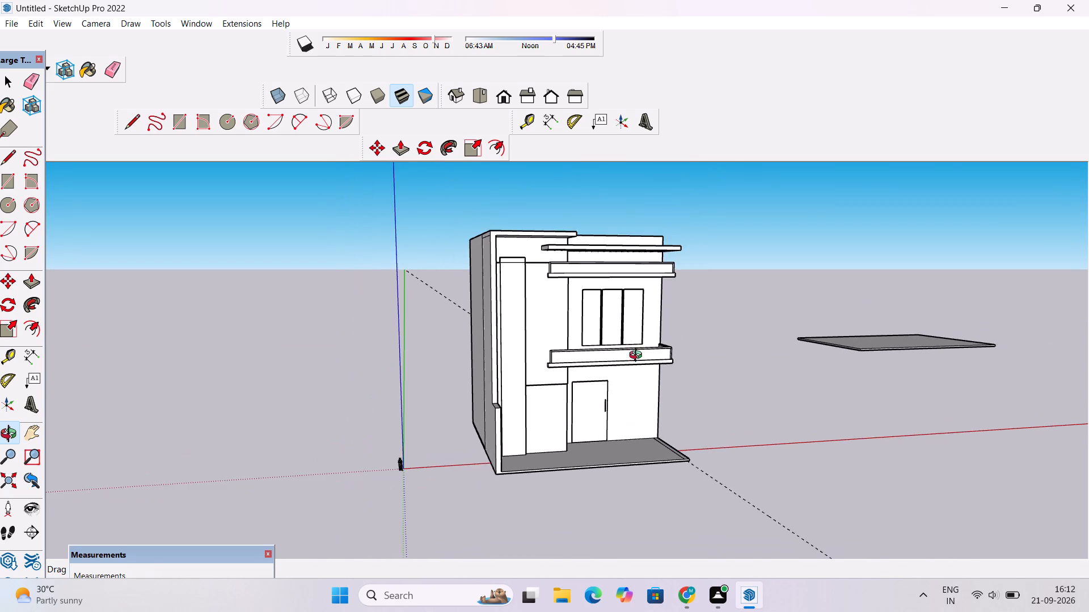
shift+drag(638, 356, 638, 372)
shift+scroll(638, 372, down, 4)
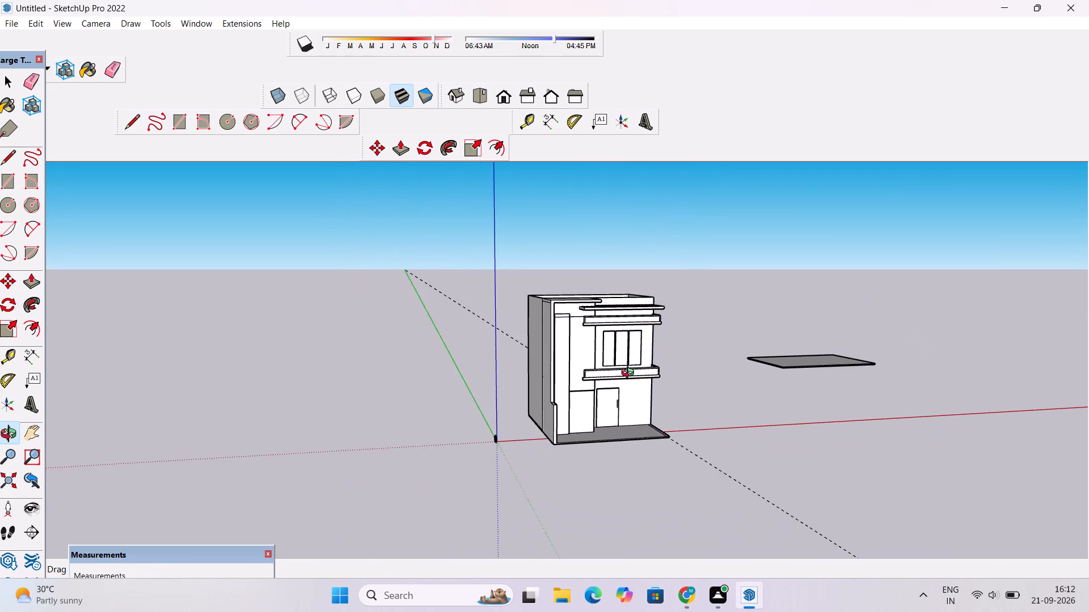
scroll(630, 374, up, 4)
shift+drag(630, 374, 583, 374)
scroll(554, 374, up, 4)
drag(400, 351, 540, 354)
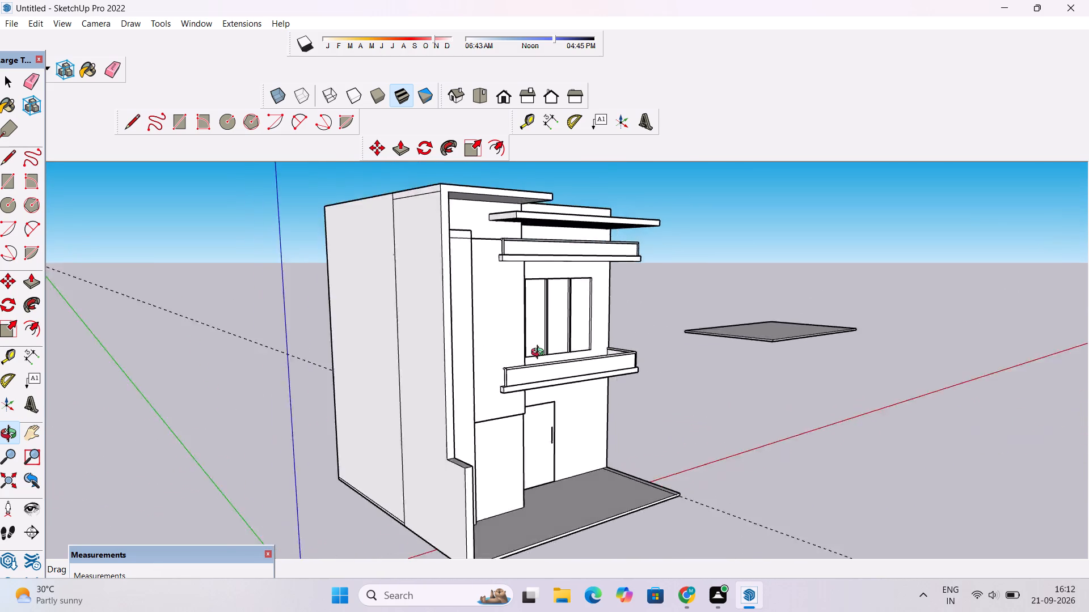
Erase the dashed guide line running past the door-side edge of the base slab.
drag(540, 354, 386, 392)
scroll(385, 390, down, 5)
drag(489, 415, 499, 428)
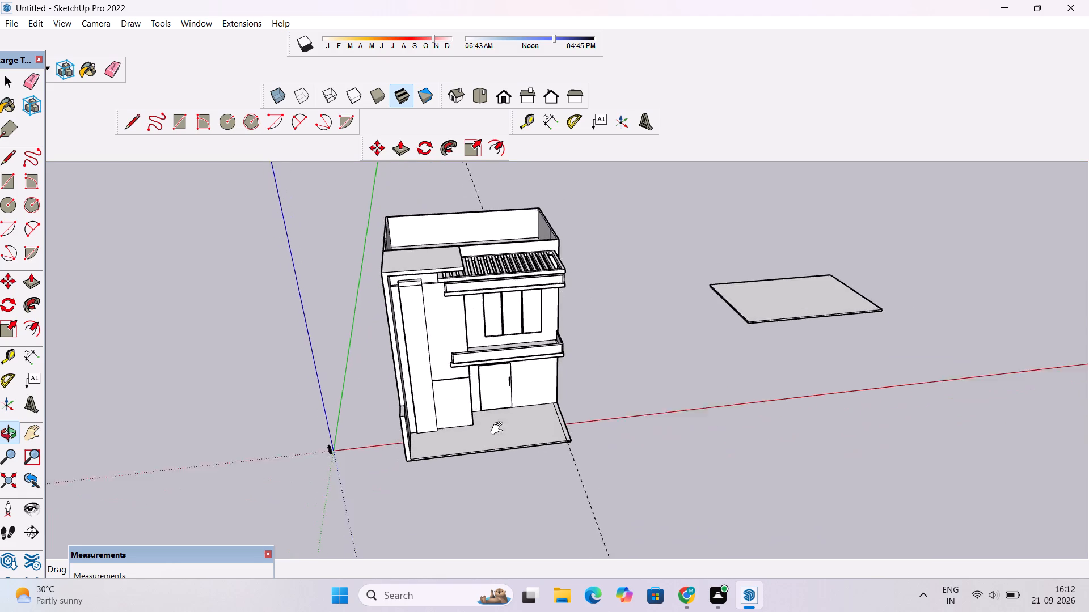
drag(499, 428, 501, 389)
shift+drag(501, 389, 506, 443)
key(e)
scroll(513, 406, down, 5)
scroll(547, 468, up, 5)
drag(587, 441, 580, 455)
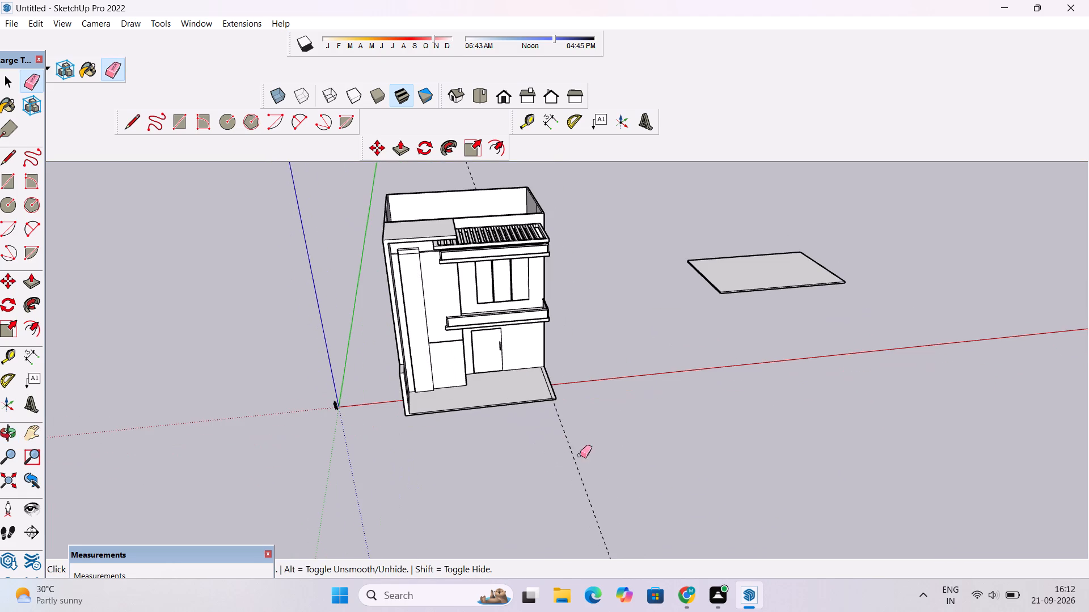
drag(580, 455, 571, 470)
Push/Pull the narrow strip along the slab's door-side edge up about 29' 11", level with the top of the opposite low wall.
key(o)
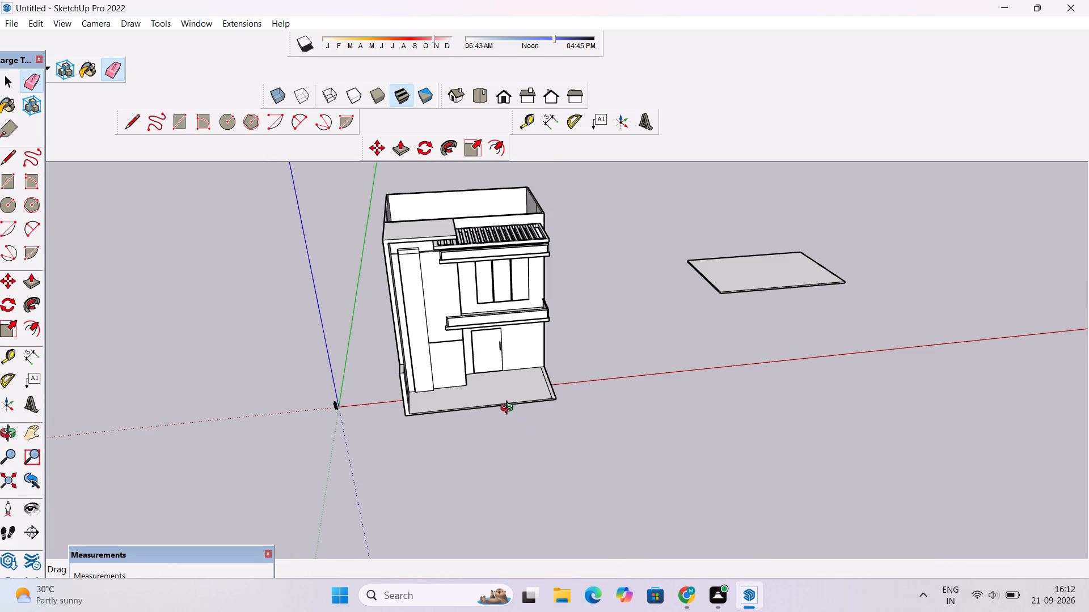
scroll(505, 399, up, 3)
shift+drag(505, 394, 516, 409)
scroll(516, 409, down, 4)
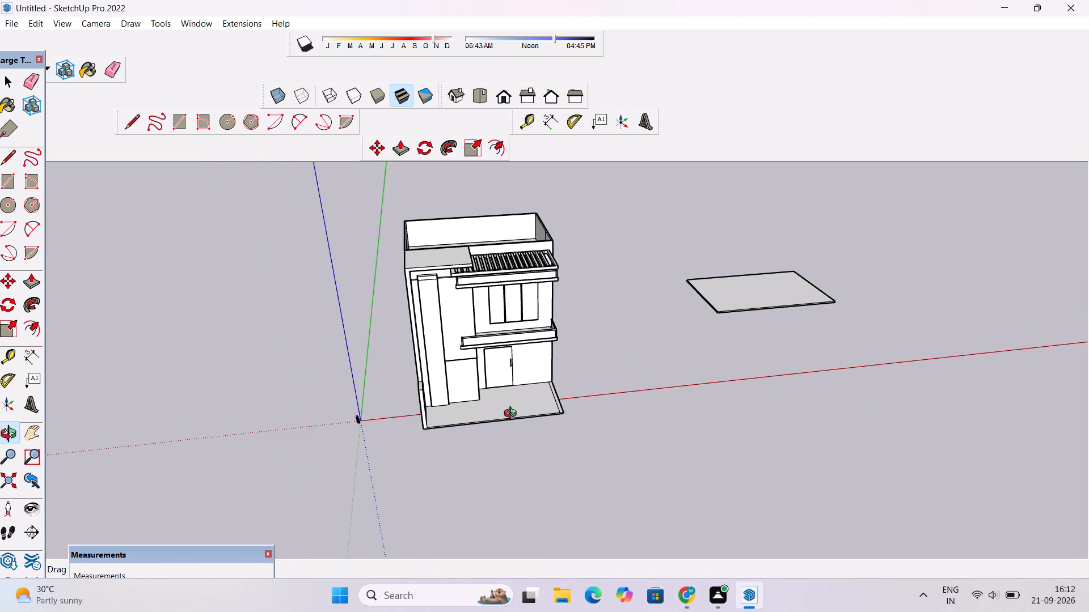
shift+drag(513, 415, 527, 406)
scroll(527, 406, down, 3)
shift+drag(546, 371, 470, 407)
scroll(470, 420, up, 4)
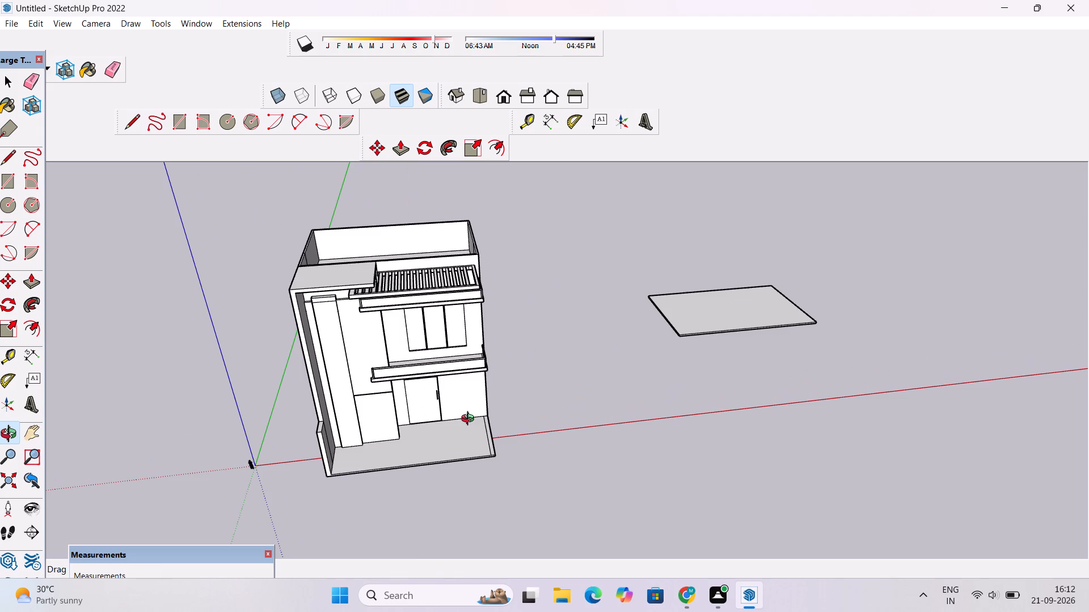
scroll(483, 425, up, 12)
key(p)
scroll(491, 421, down, 5)
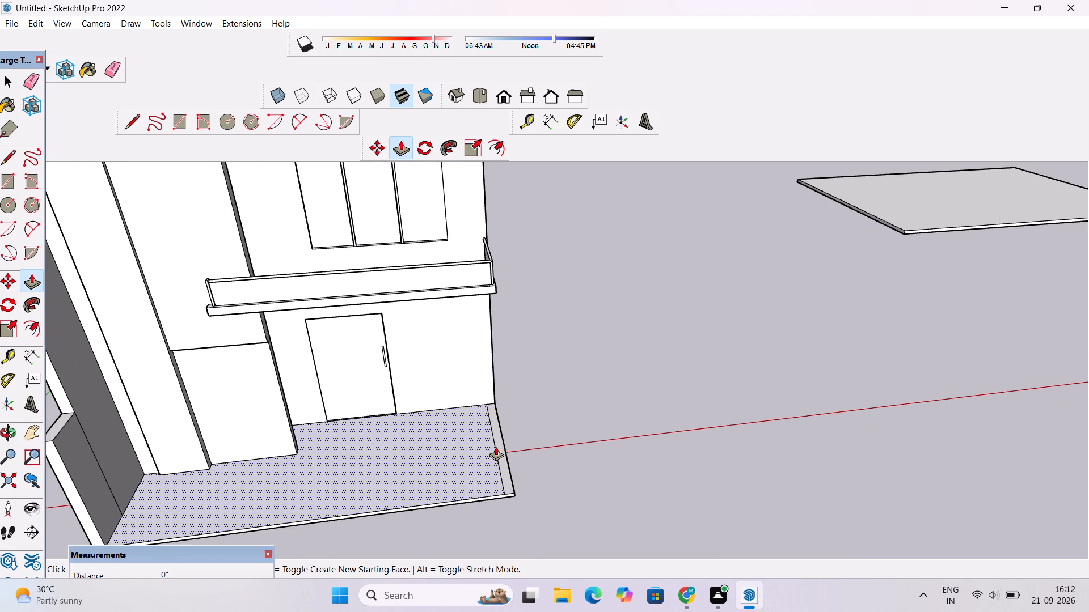
scroll(495, 427, up, 2)
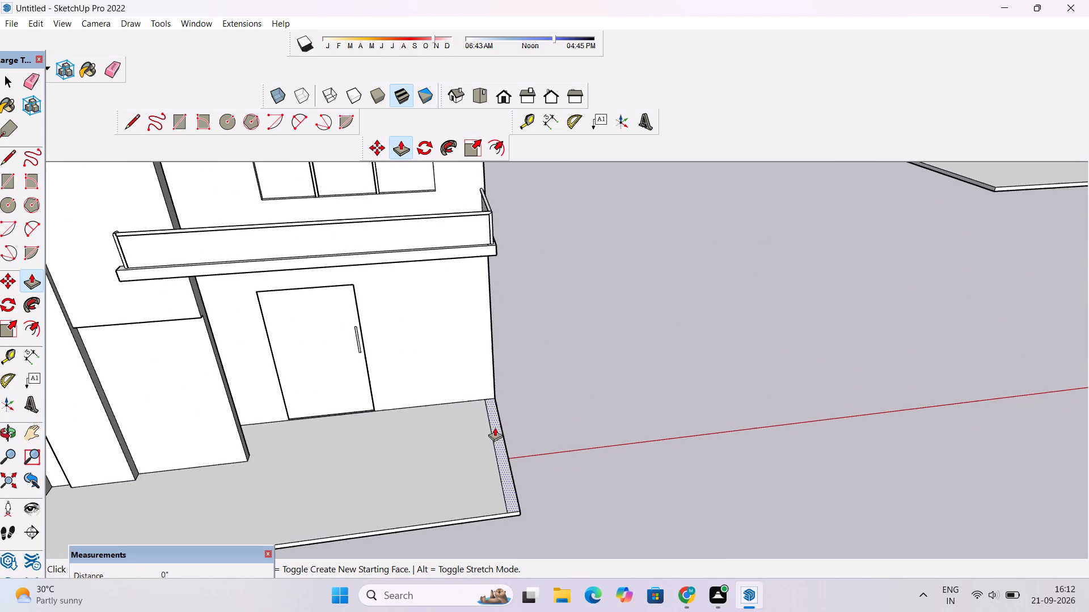
click(500, 448)
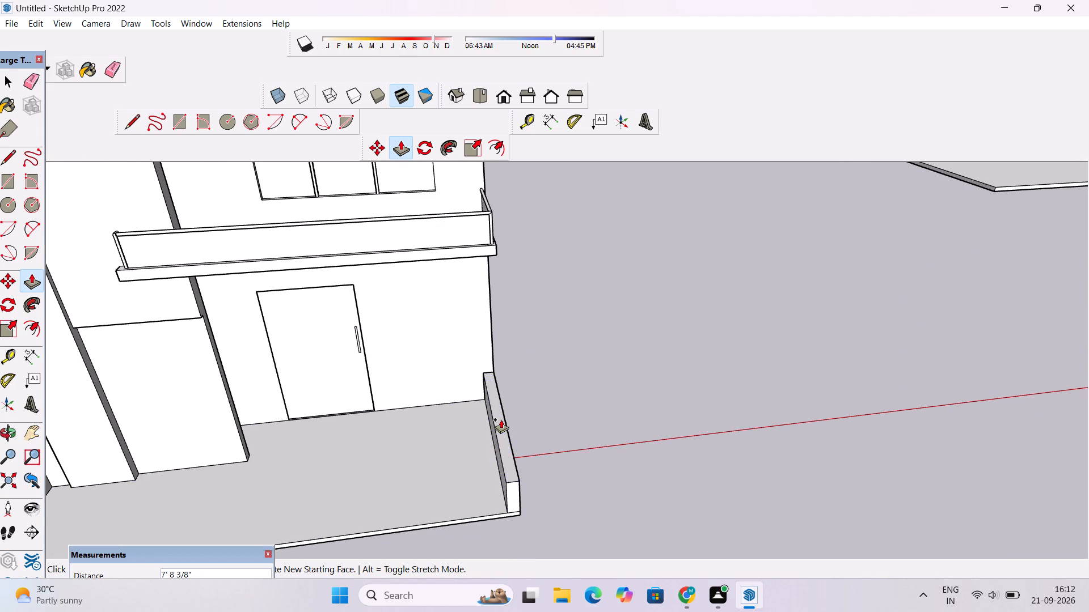
scroll(501, 419, down, 3)
click(88, 433)
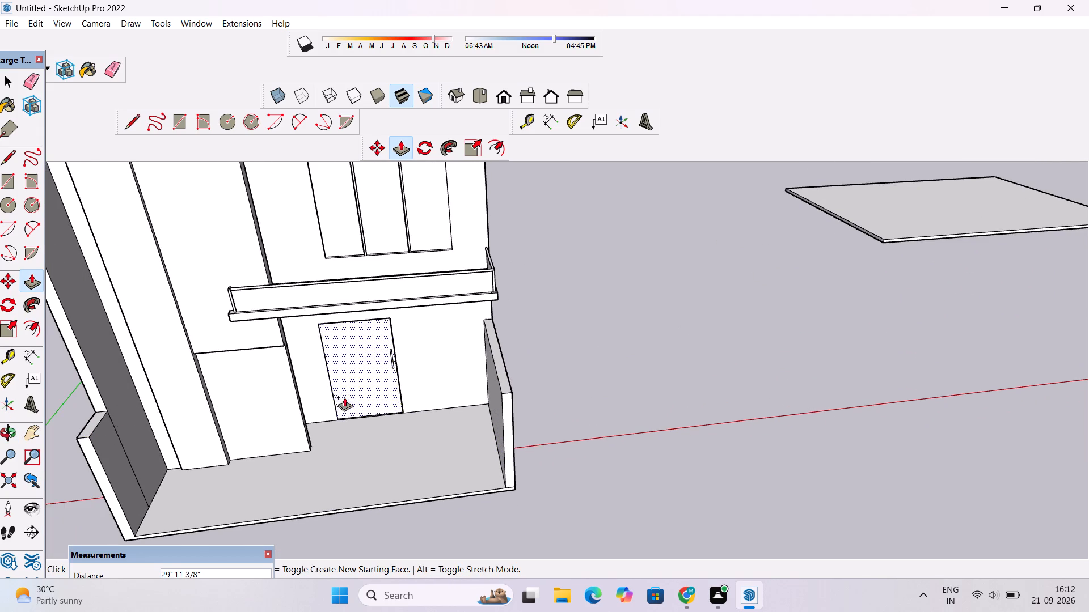
Examine the new door-side wall against the whole building front.
scroll(439, 382, down, 2)
key(o)
drag(419, 415, 497, 365)
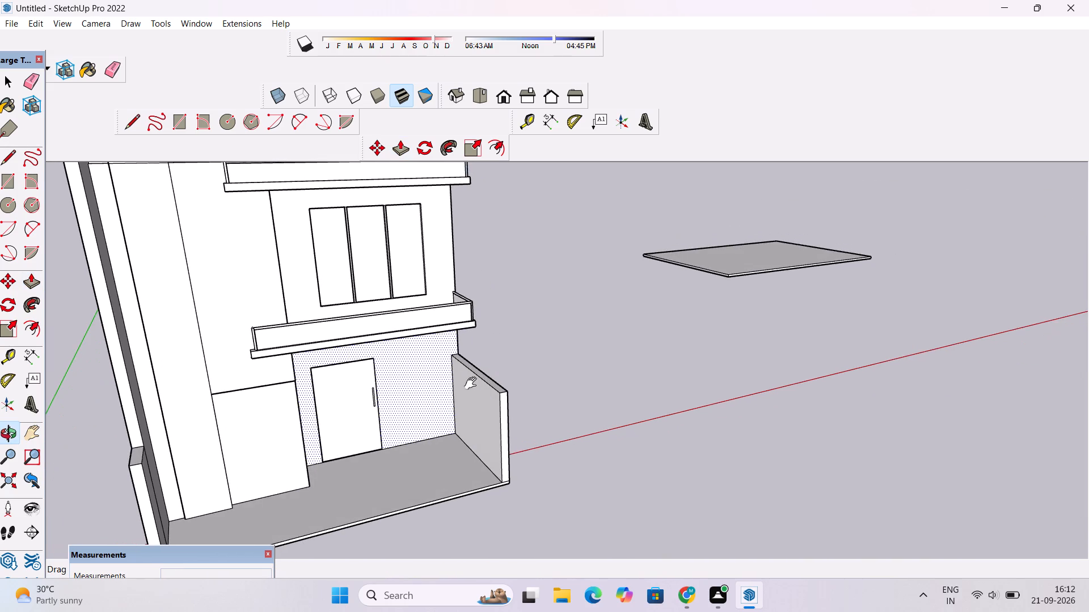
shift+drag(473, 384, 503, 355)
scroll(503, 355, down, 2)
drag(525, 362, 494, 371)
scroll(490, 369, down, 4)
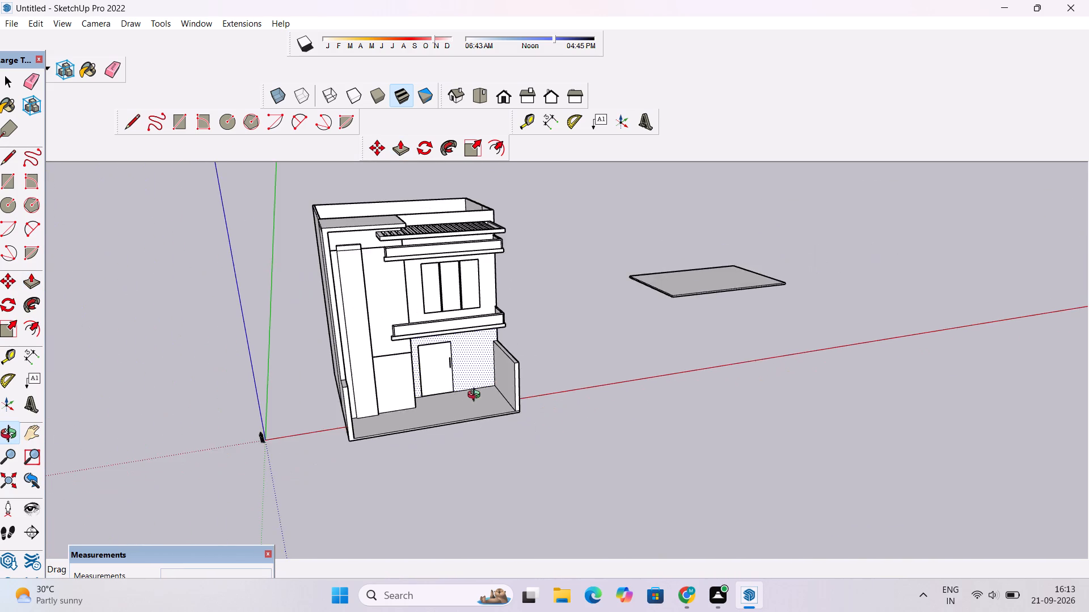
drag(473, 398, 371, 401)
Lower the top face of the new door-side wall by 2'.
scroll(471, 377, up, 7)
drag(479, 380, 551, 388)
shift+drag(583, 355, 468, 360)
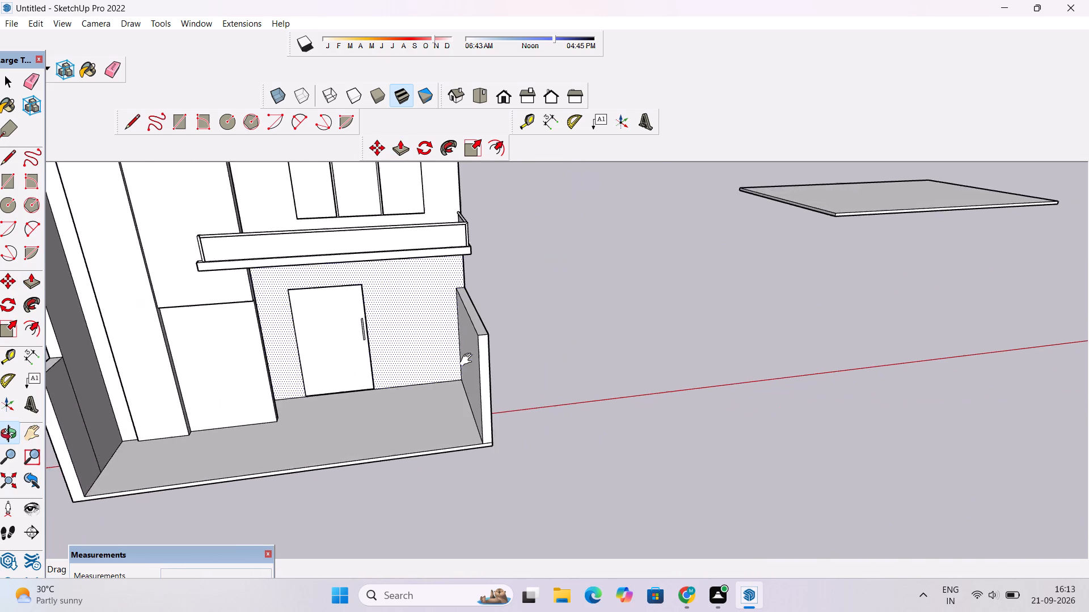
scroll(468, 360, down, 4)
drag(479, 347, 462, 411)
scroll(468, 321, up, 9)
drag(493, 352, 484, 353)
scroll(479, 351, down, 4)
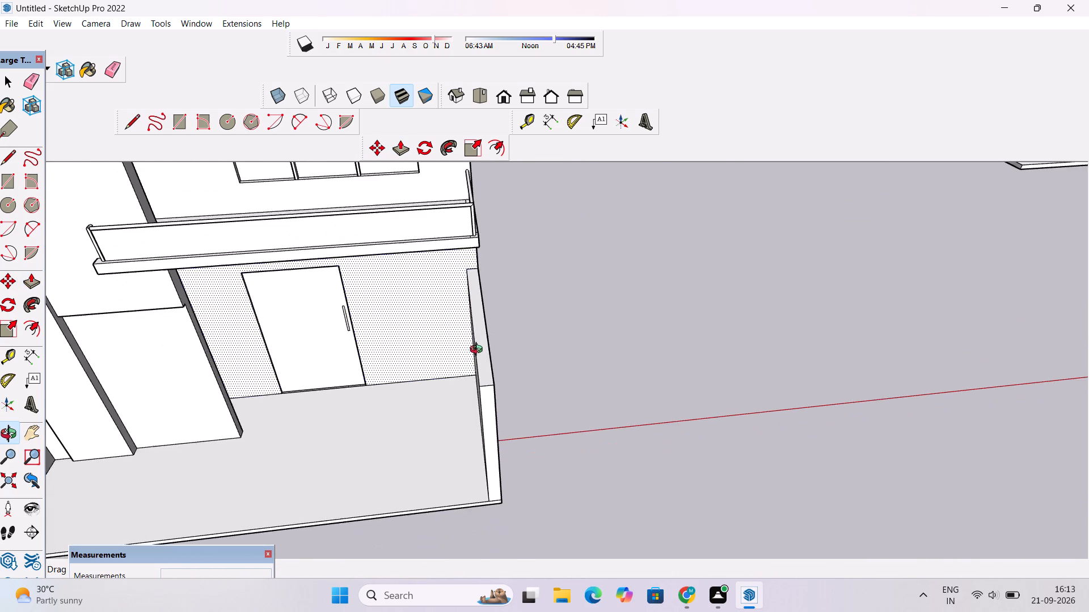
shift+drag(481, 345, 464, 346)
scroll(461, 351, up, 1)
key(p)
click(465, 349)
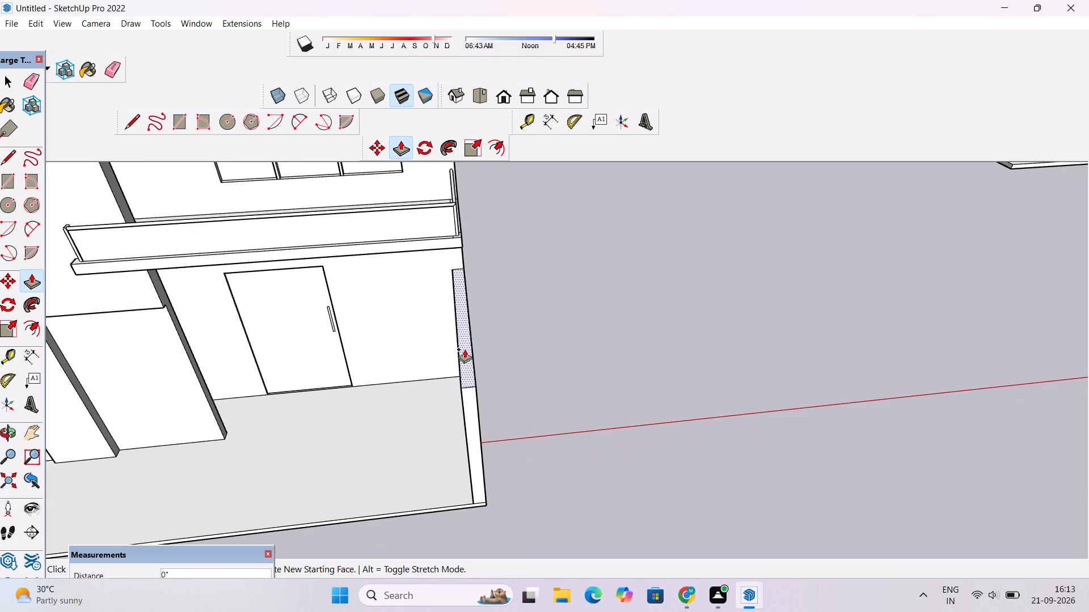
scroll(465, 365, down, 5)
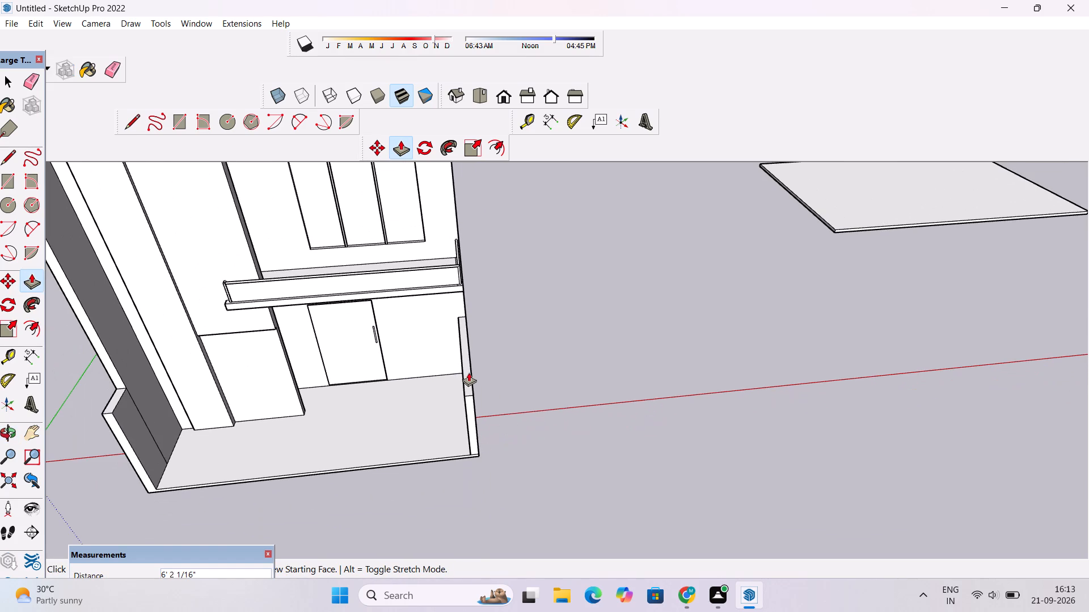
text(2')
key(Return)
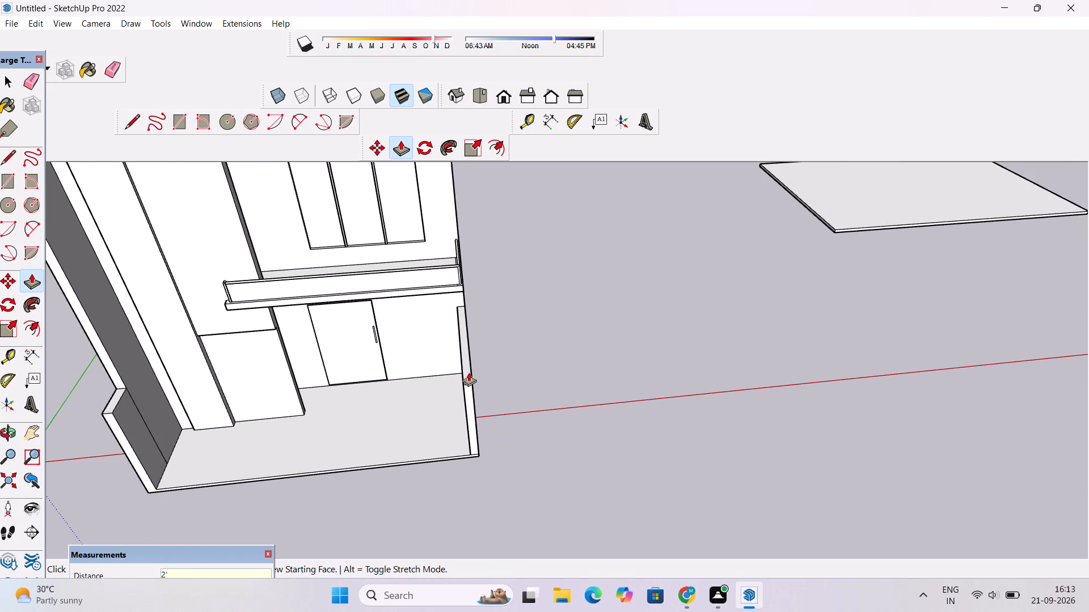
Examine the heights of the two low side walls from the front, the side and above.
key(o)
scroll(469, 373, down, 5)
drag(453, 432, 451, 341)
shift+drag(413, 385, 557, 367)
scroll(558, 367, down, 4)
drag(491, 382, 611, 322)
scroll(598, 378, up, 2)
drag(601, 372, 548, 409)
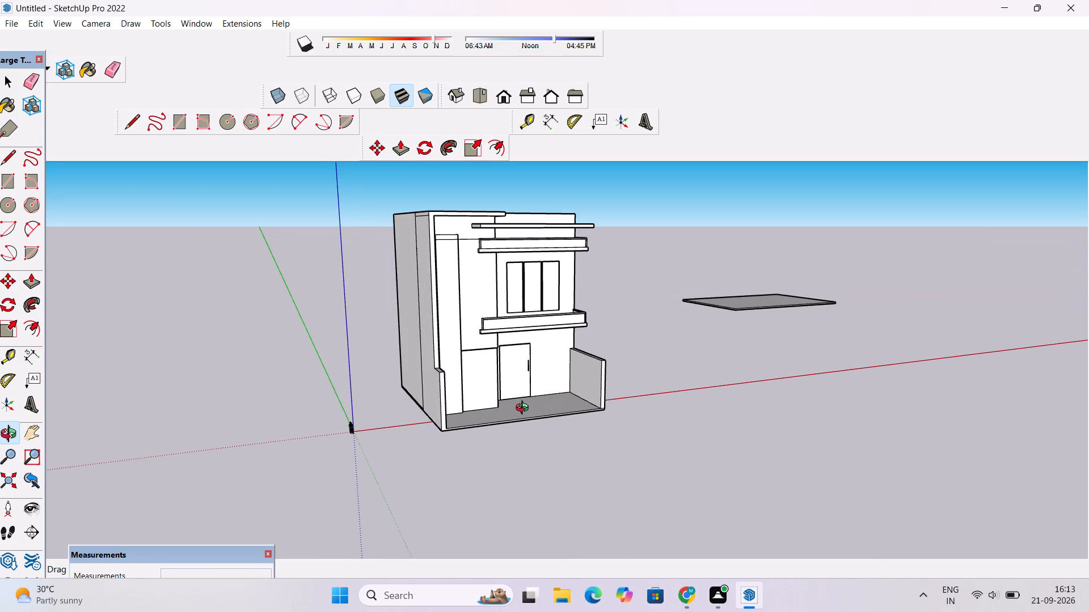
scroll(522, 409, down, 3)
drag(521, 402, 502, 465)
scroll(545, 396, up, 2)
shift+drag(555, 386, 515, 403)
scroll(516, 400, up, 2)
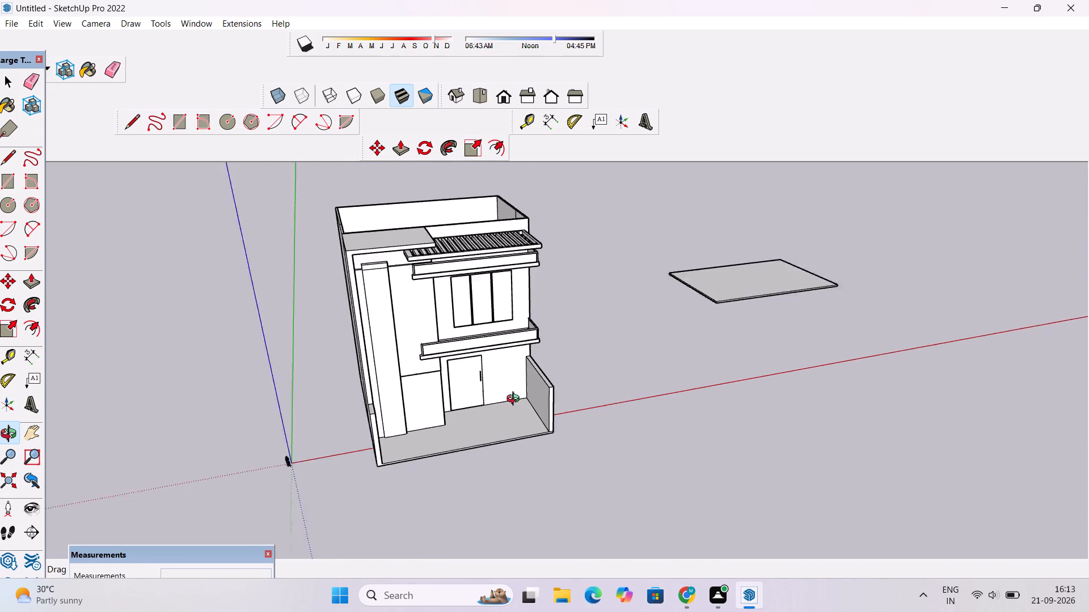
scroll(516, 400, up, 2)
drag(546, 367, 520, 378)
scroll(520, 379, up, 2)
drag(529, 382, 682, 331)
scroll(679, 337, down, 4)
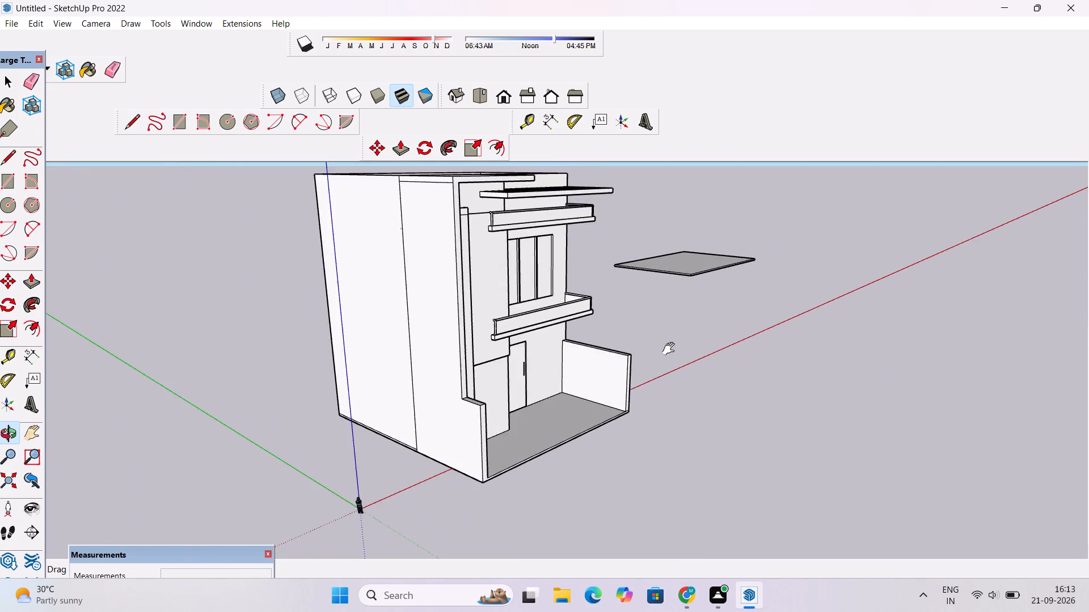
shift+drag(662, 353, 558, 382)
shift+scroll(544, 385, down, 4)
drag(539, 400, 437, 398)
scroll(381, 422, up, 8)
drag(406, 425, 521, 434)
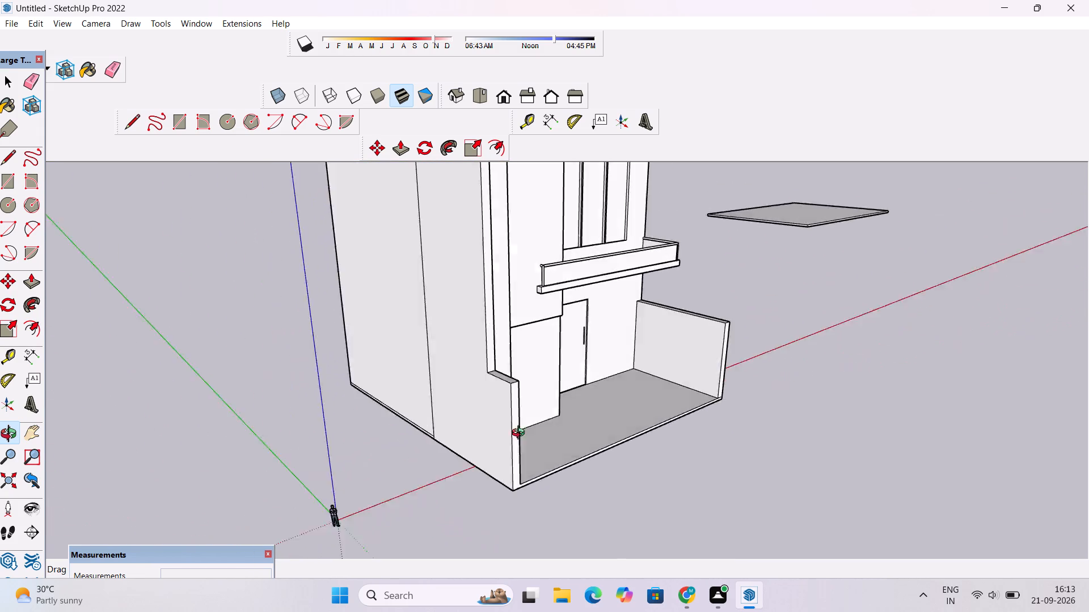
drag(521, 434, 646, 411)
drag(666, 384, 479, 419)
shift+scroll(475, 350, up, 2)
drag(475, 357, 465, 397)
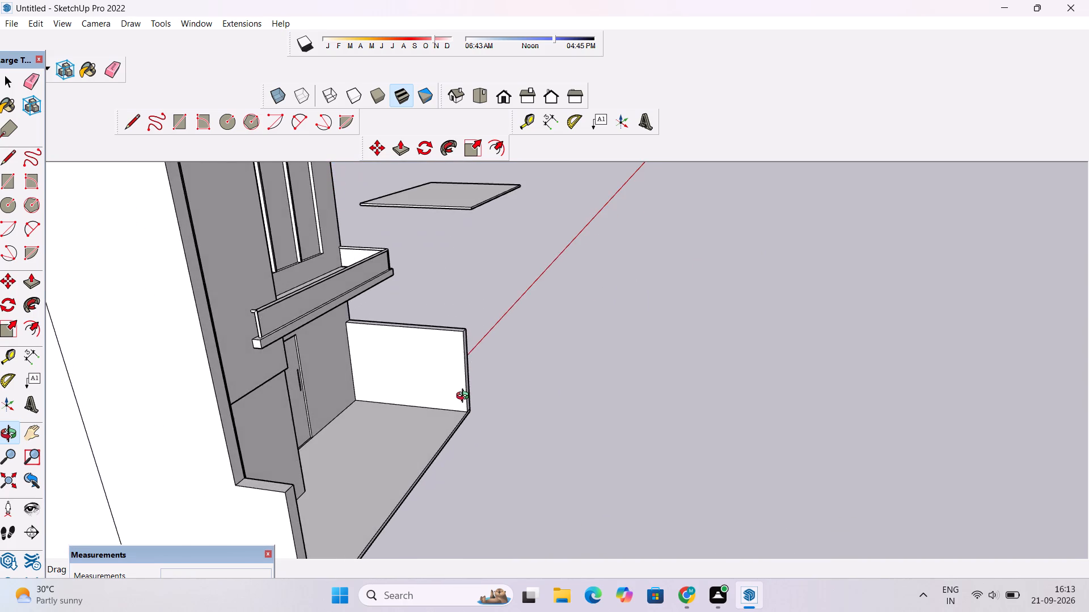
Lower the top face of the door-side wall by about 8' 8" more.
scroll(465, 396, down, 4)
shift+drag(467, 360, 467, 394)
scroll(467, 394, down, 4)
drag(465, 379, 461, 447)
shift+drag(451, 426, 459, 368)
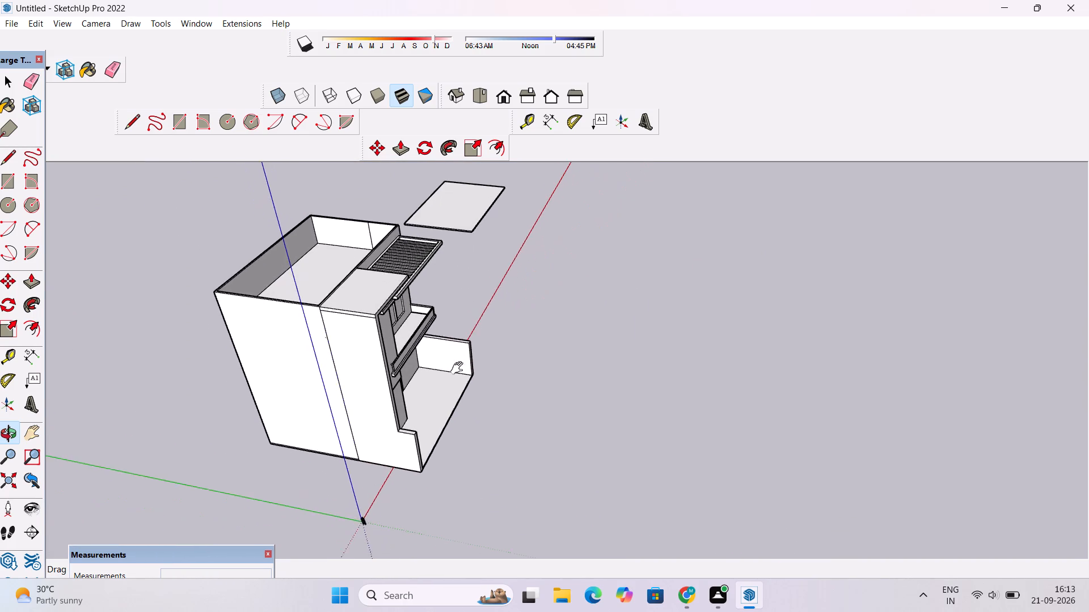
shift+drag(459, 368, 461, 364)
scroll(461, 364, up, 2)
key(p)
scroll(480, 282, up, 5)
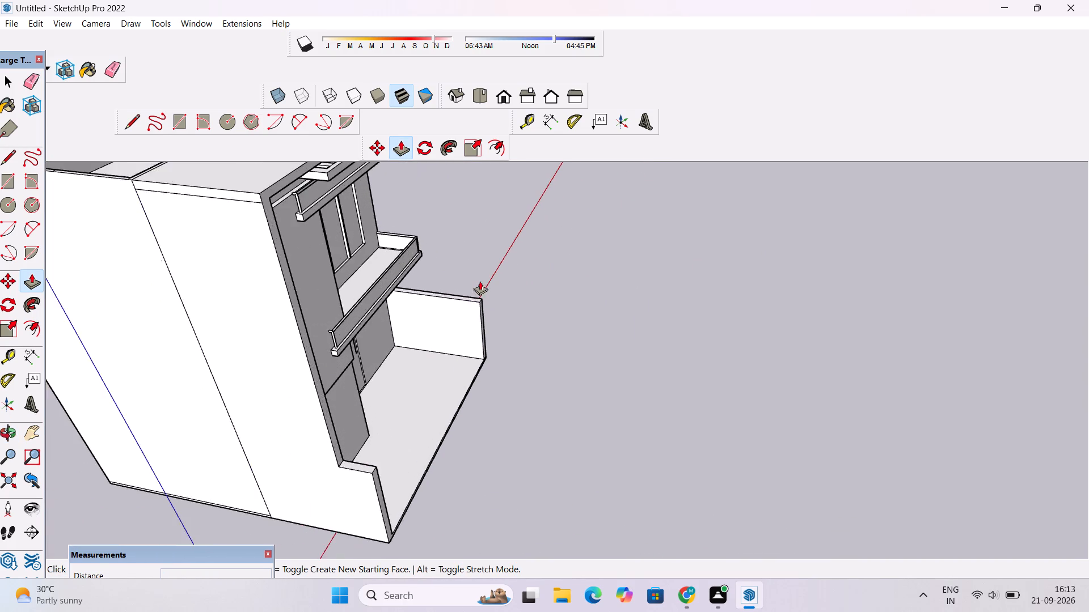
scroll(480, 281, up, 3)
click(463, 317)
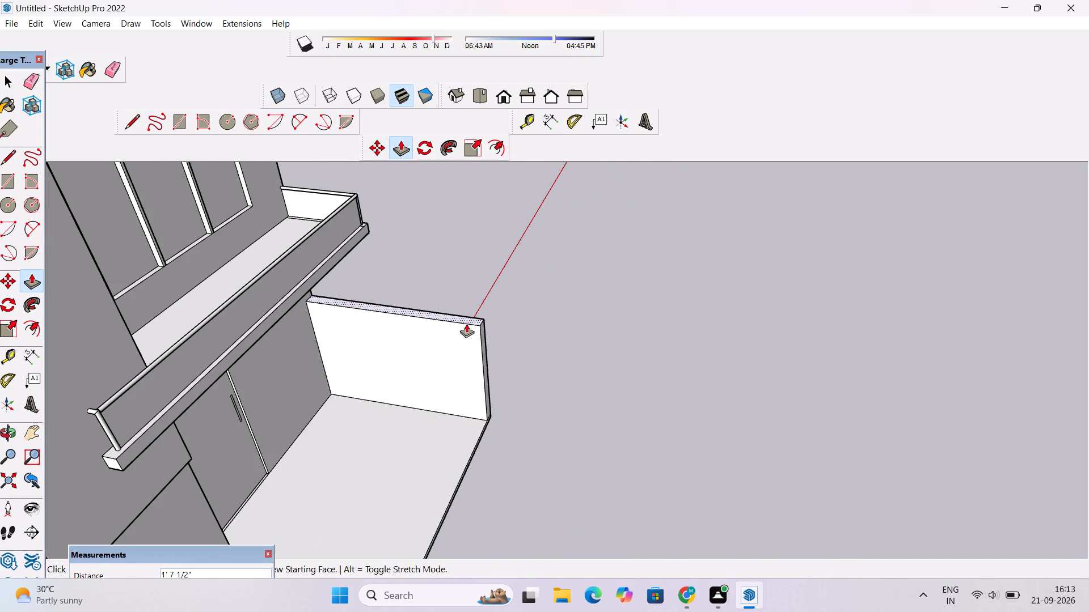
scroll(466, 324, down, 6)
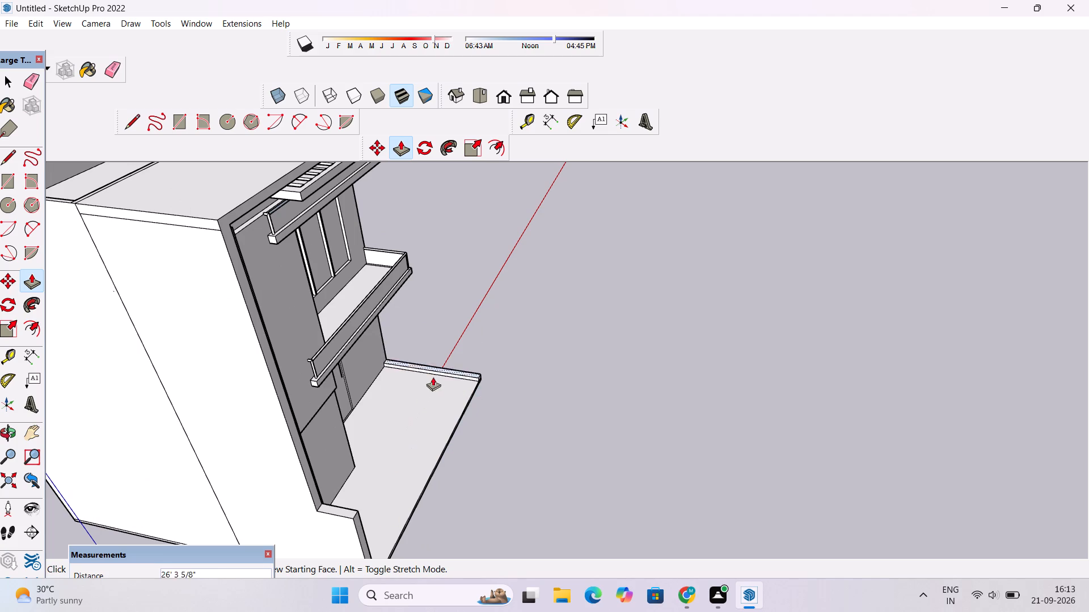
click(471, 339)
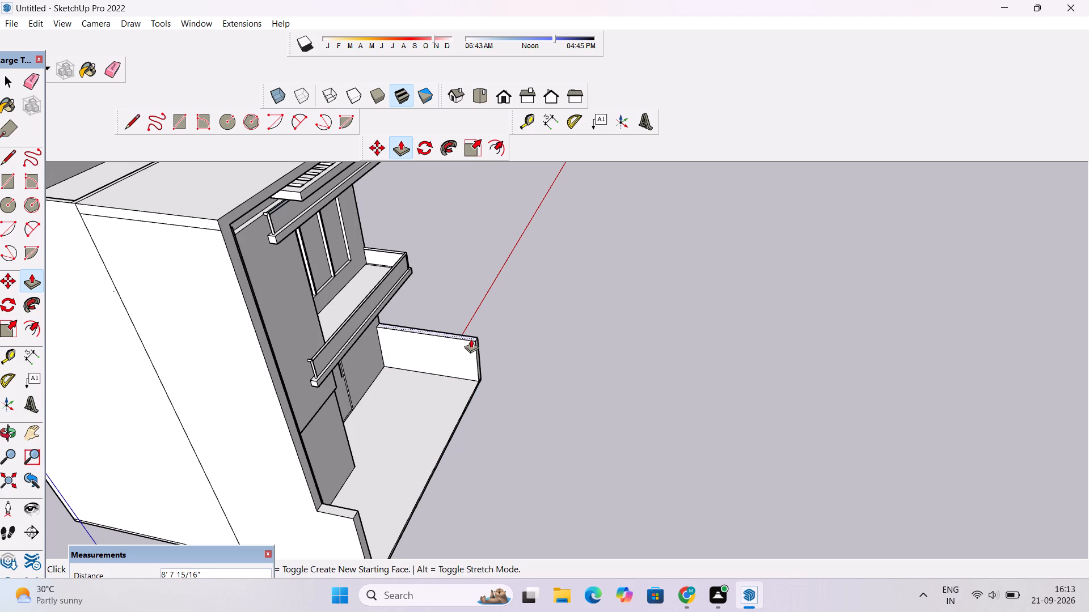
Examine the lowered door-side wall, the opposite low wall and the forecourt slab from the front, the side and above.
key(o)
drag(513, 375, 312, 354)
scroll(309, 349, down, 6)
drag(420, 435, 391, 371)
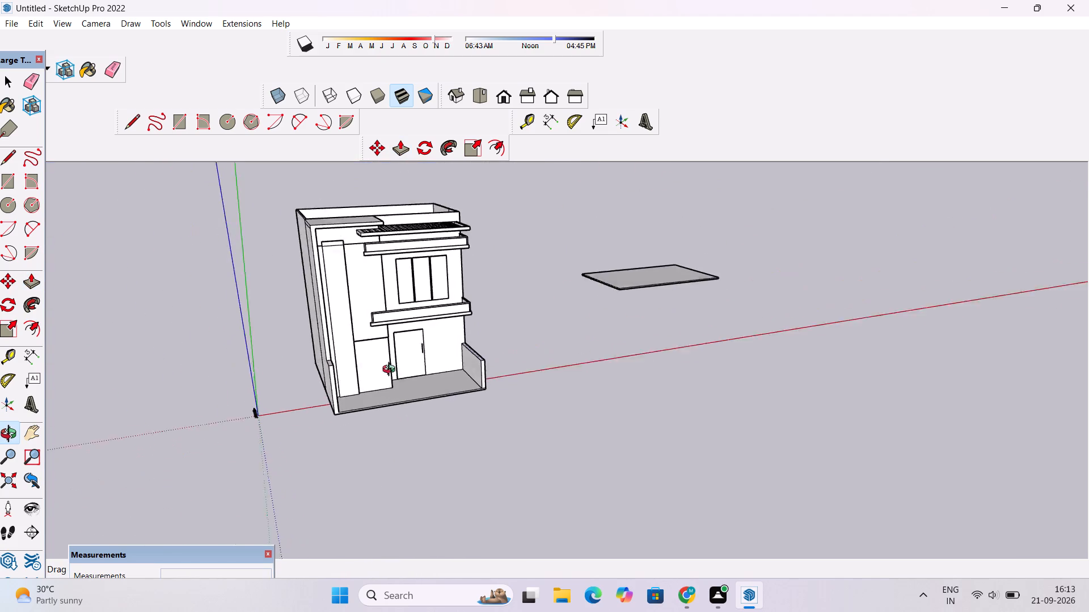
drag(391, 371, 375, 334)
drag(395, 402, 382, 423)
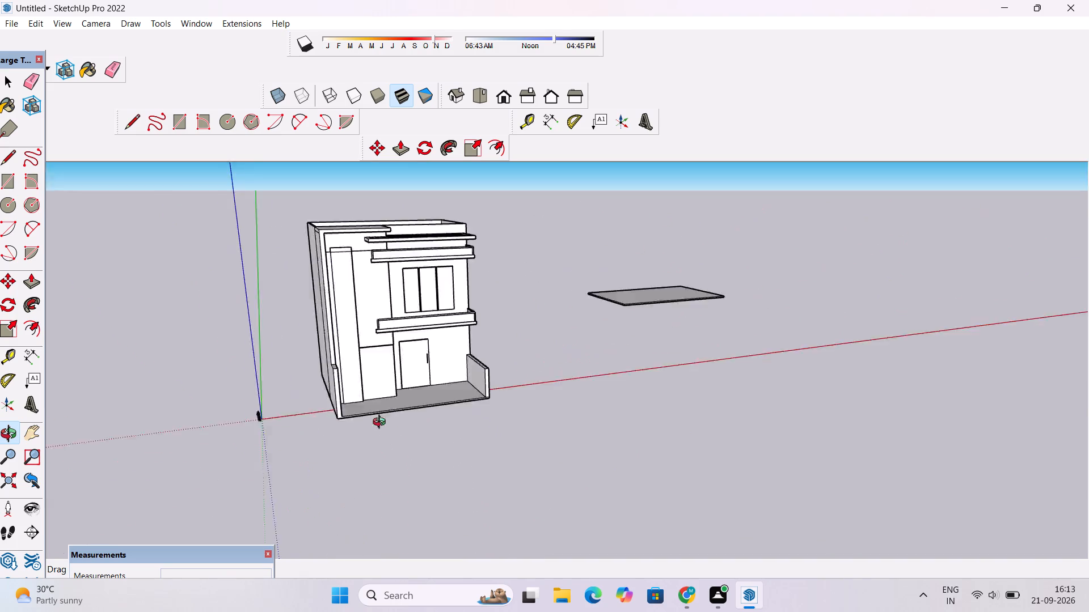
drag(382, 423, 265, 422)
scroll(381, 373, up, 2)
scroll(381, 373, down, 3)
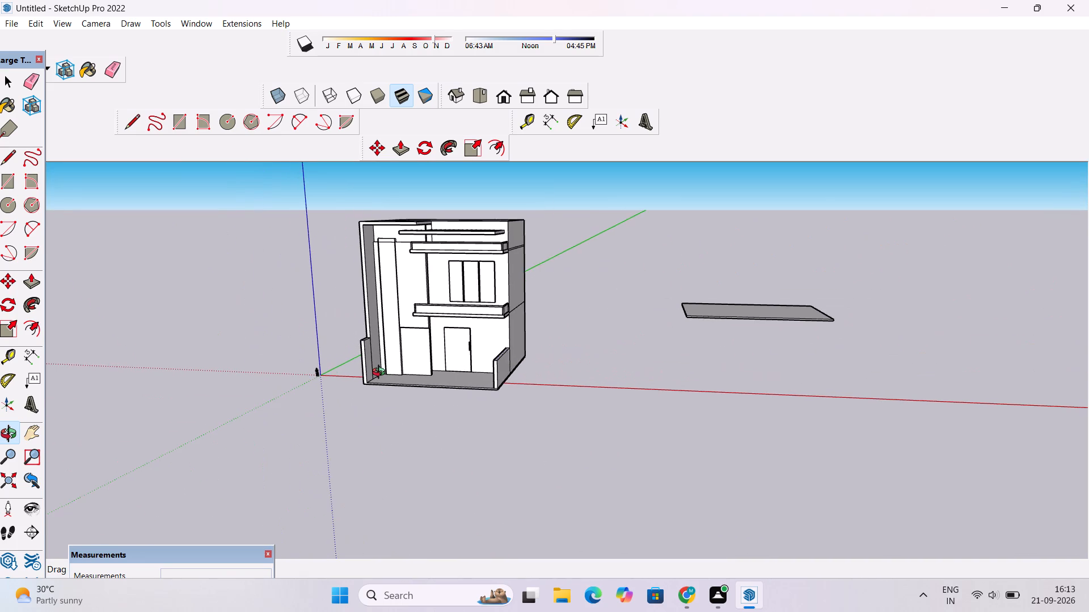
drag(394, 364, 425, 435)
scroll(390, 375, up, 8)
drag(326, 388, 675, 356)
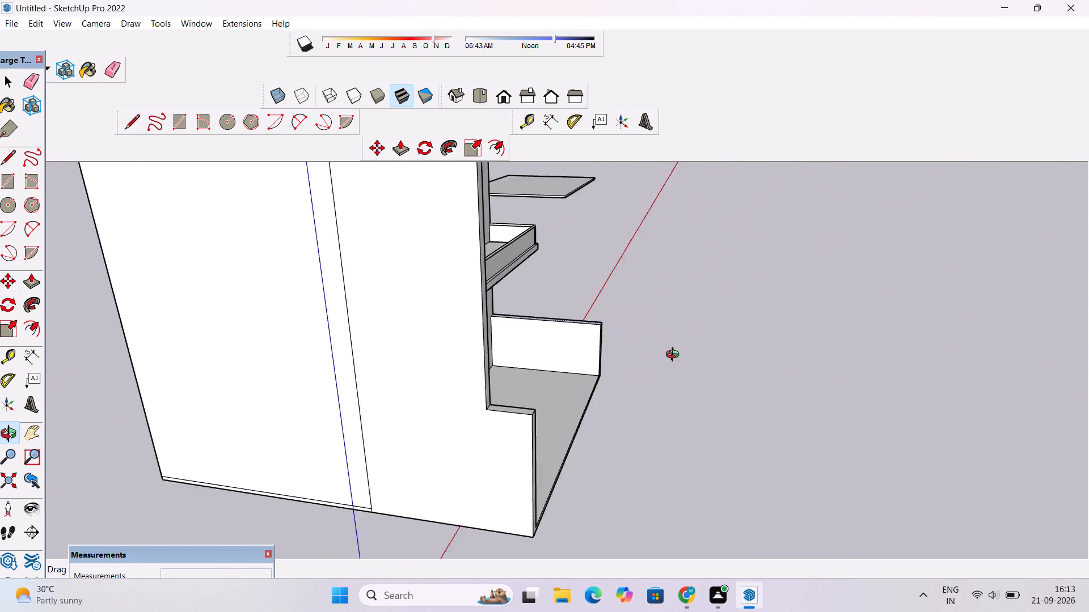
drag(675, 356, 425, 402)
scroll(424, 402, down, 5)
drag(425, 402, 301, 435)
scroll(589, 367, up, 4)
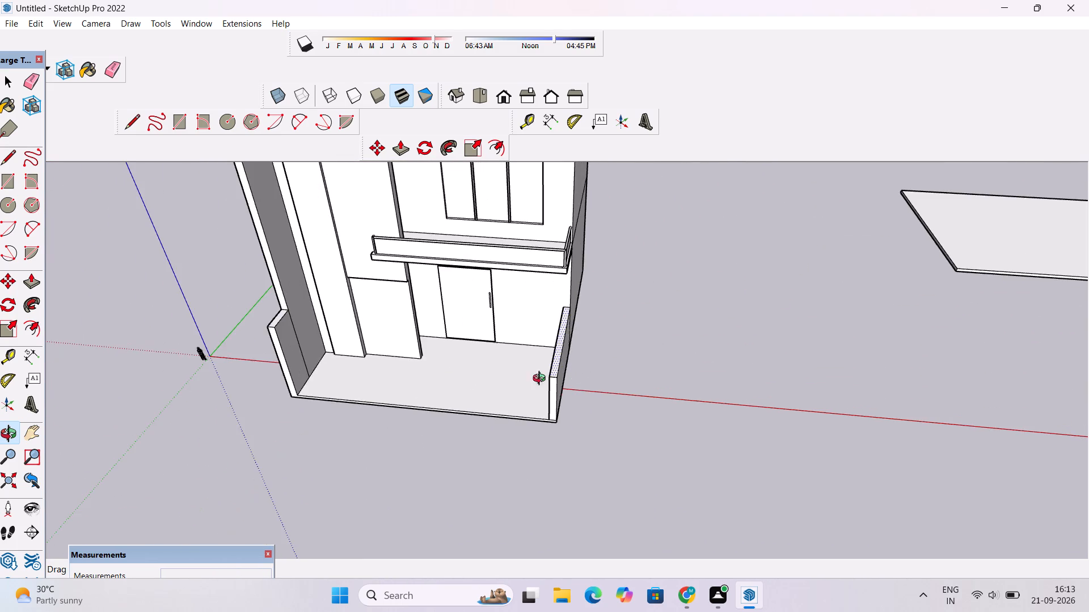
drag(502, 381, 560, 422)
scroll(521, 412, up, 2)
drag(516, 414, 527, 329)
drag(509, 339, 614, 347)
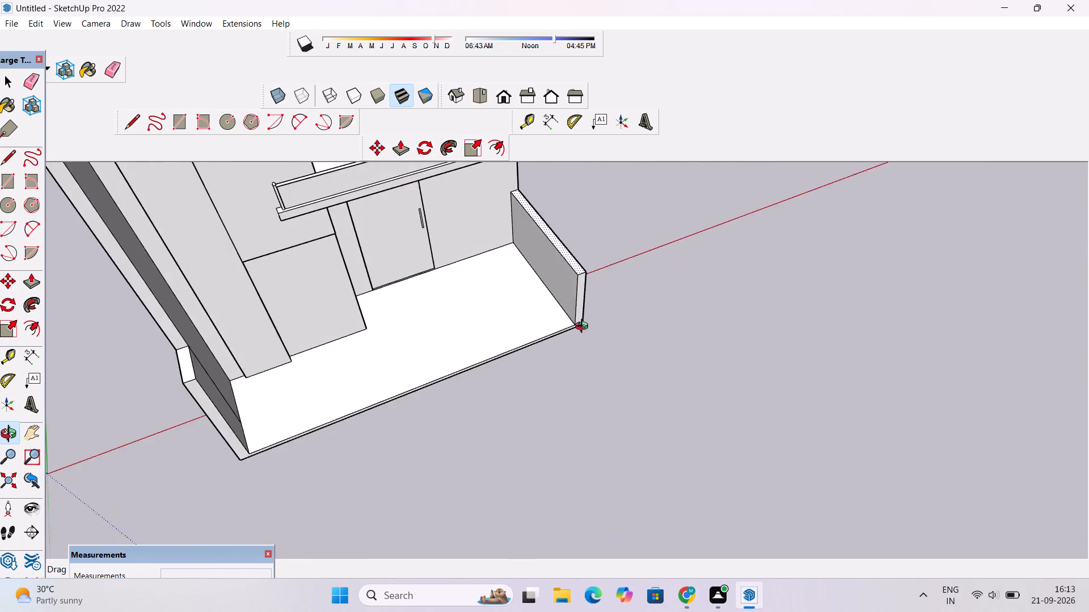
shift+drag(584, 328, 526, 419)
scroll(518, 409, down, 2)
key(o)
scroll(508, 375, down, 3)
drag(522, 416, 496, 414)
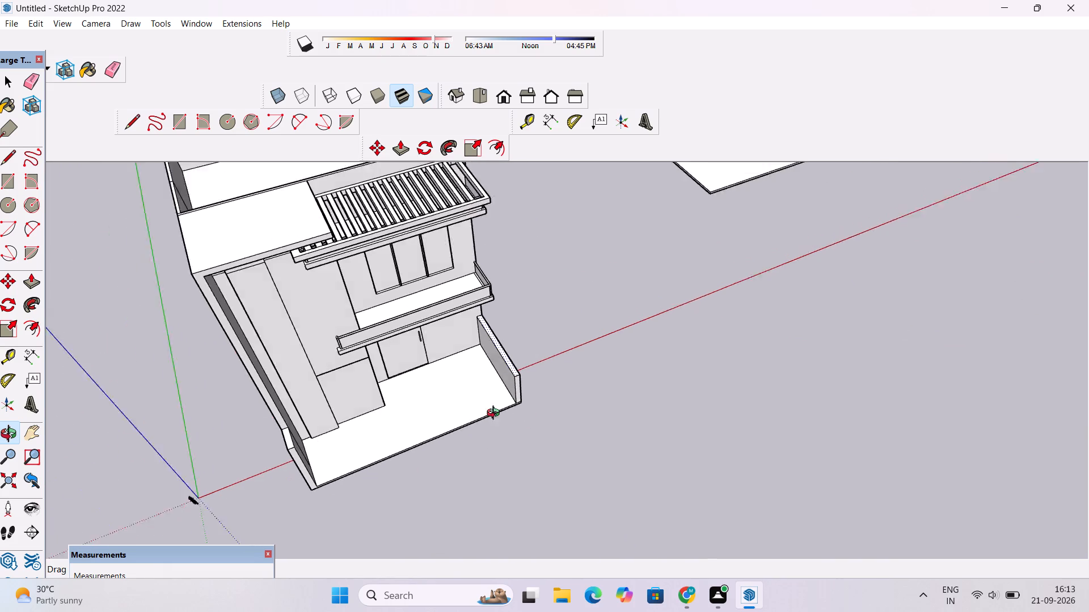
drag(496, 414, 467, 407)
drag(444, 426, 379, 450)
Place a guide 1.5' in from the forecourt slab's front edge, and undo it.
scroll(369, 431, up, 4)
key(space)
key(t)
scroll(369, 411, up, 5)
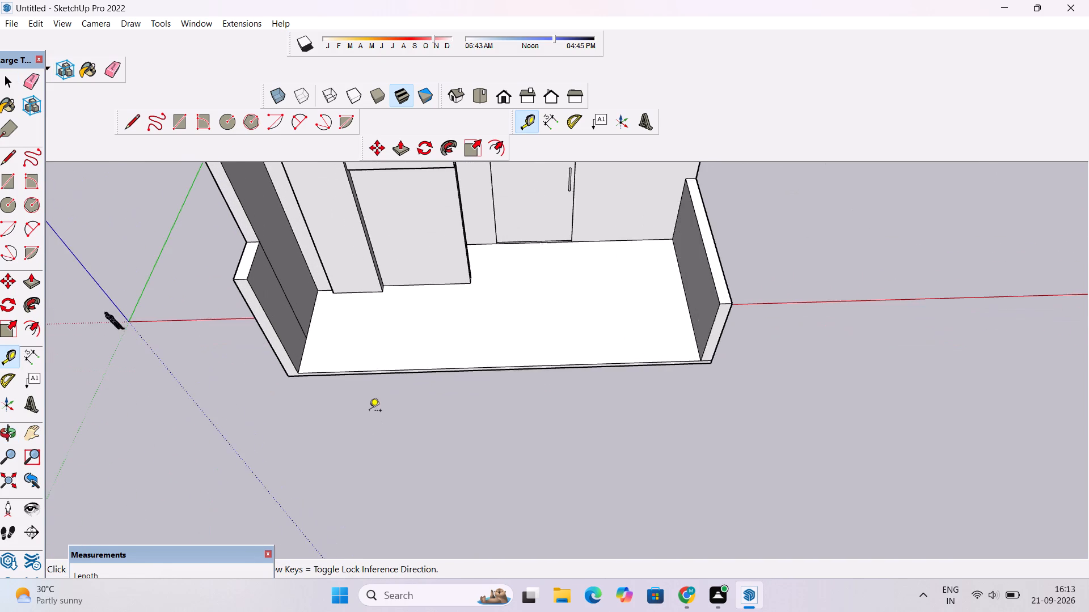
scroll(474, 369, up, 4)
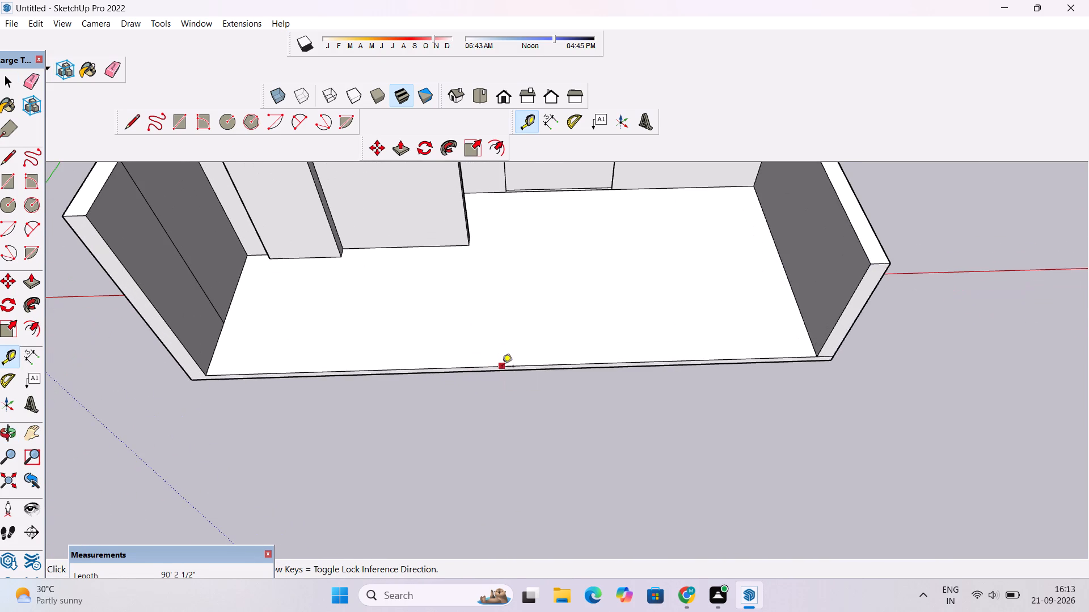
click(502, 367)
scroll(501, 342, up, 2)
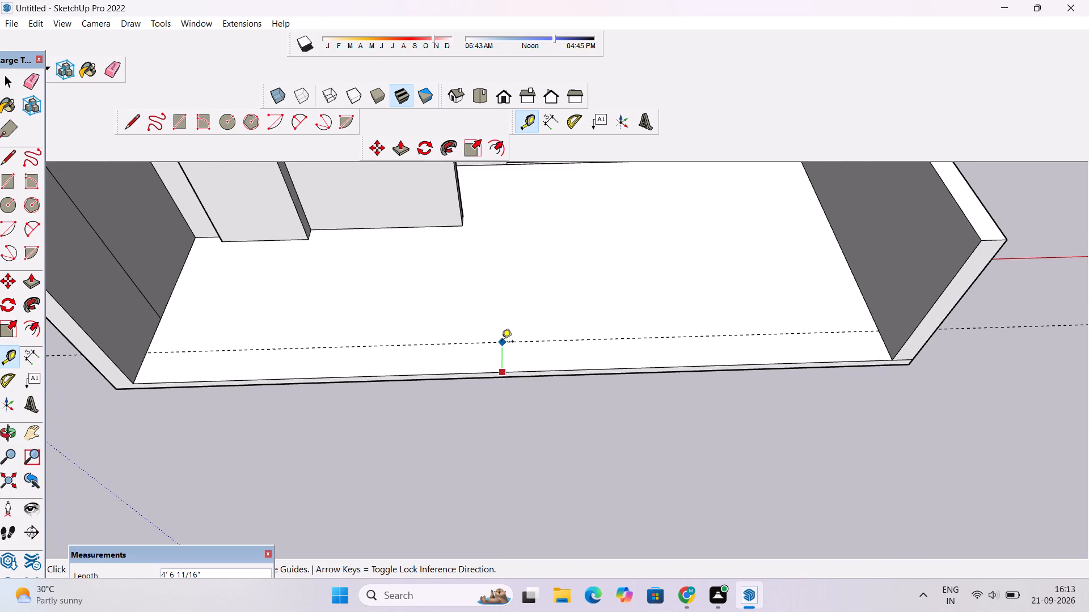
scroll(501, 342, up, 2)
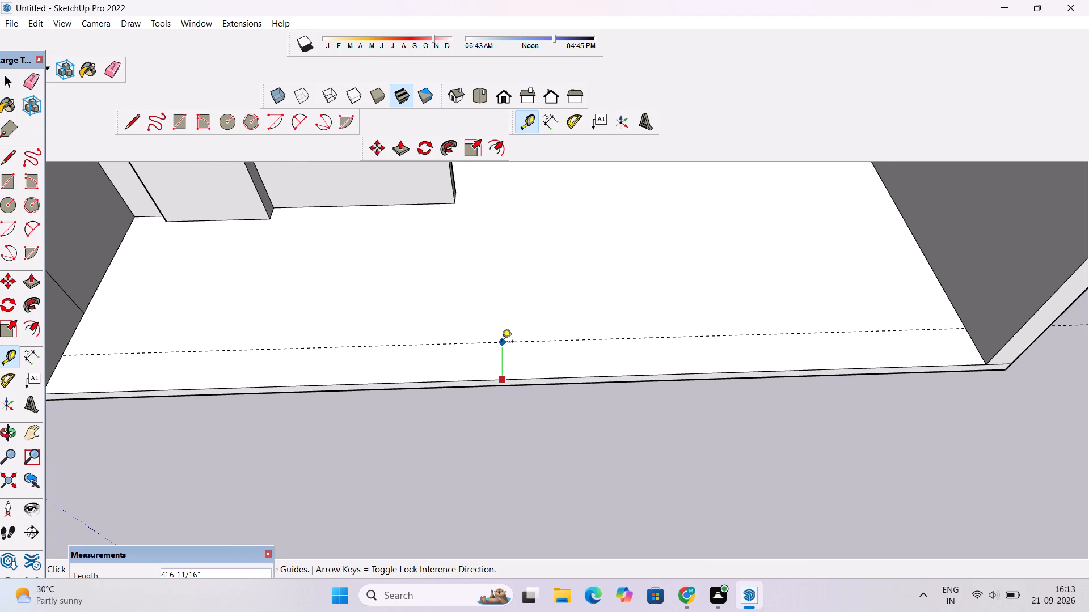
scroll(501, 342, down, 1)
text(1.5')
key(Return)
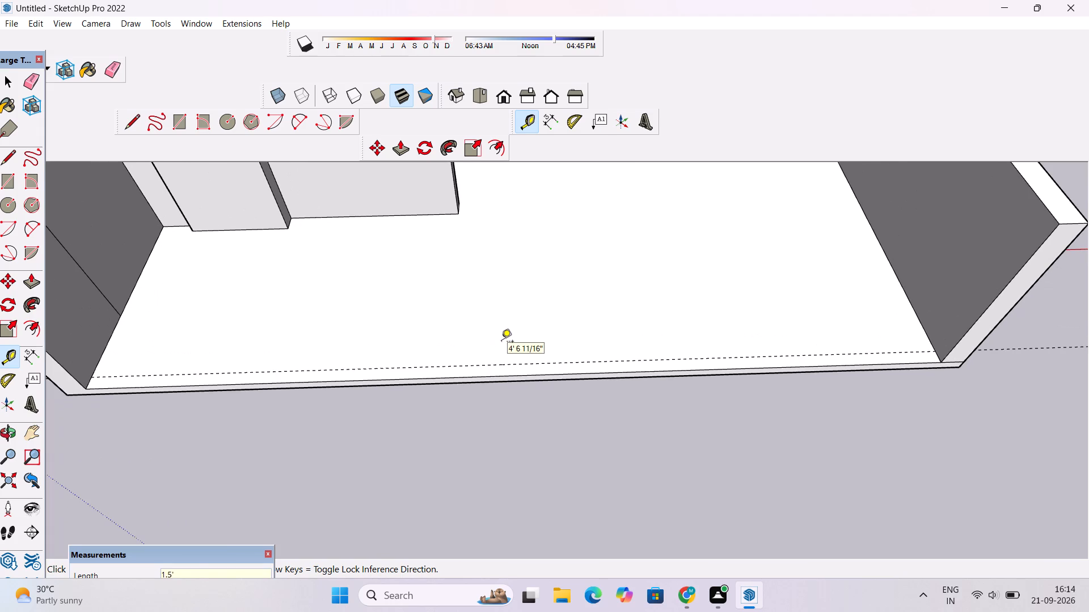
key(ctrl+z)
Place a guide parallel to the forecourt slab's front edge, 2' in from it.
scroll(474, 317, down, 4)
scroll(488, 364, up, 3)
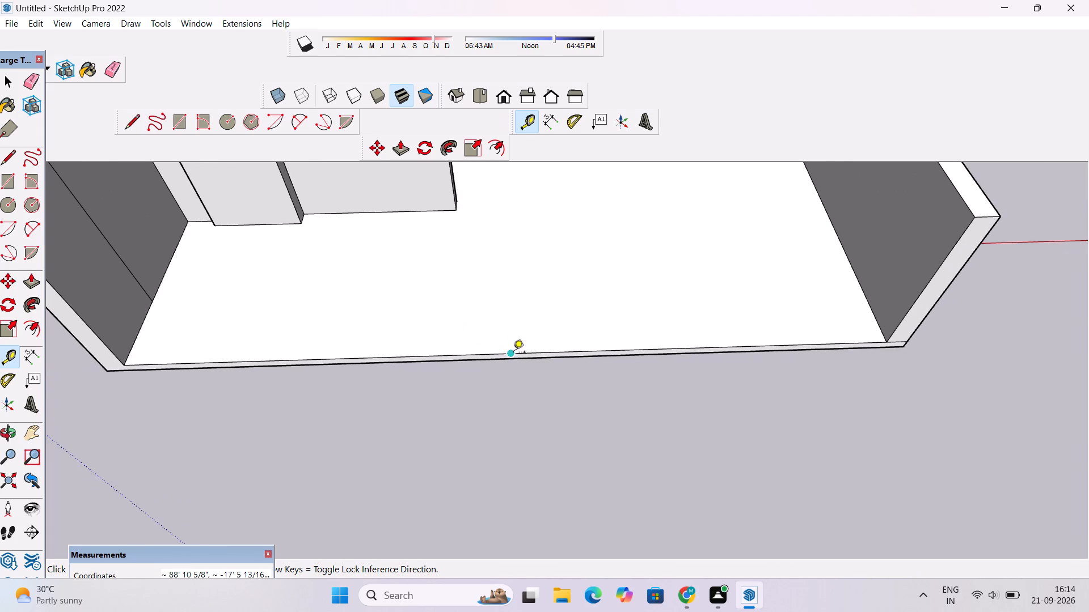
click(510, 355)
text(2')
key(Return)
Draw a line along the guide across the slab between the two low side walls.
key(l)
scroll(512, 309, down, 5)
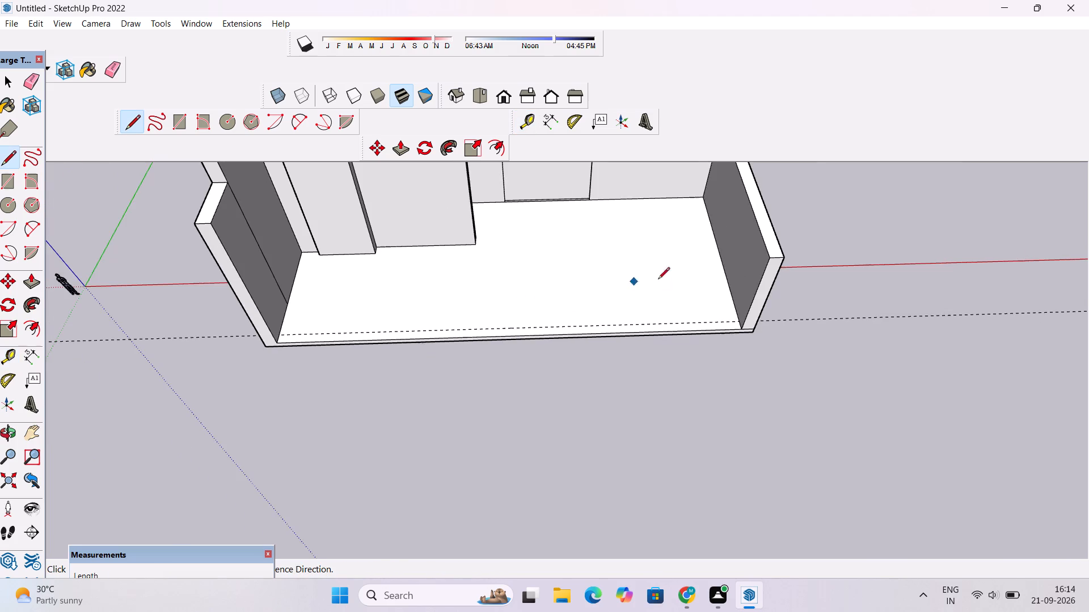
scroll(731, 316, up, 12)
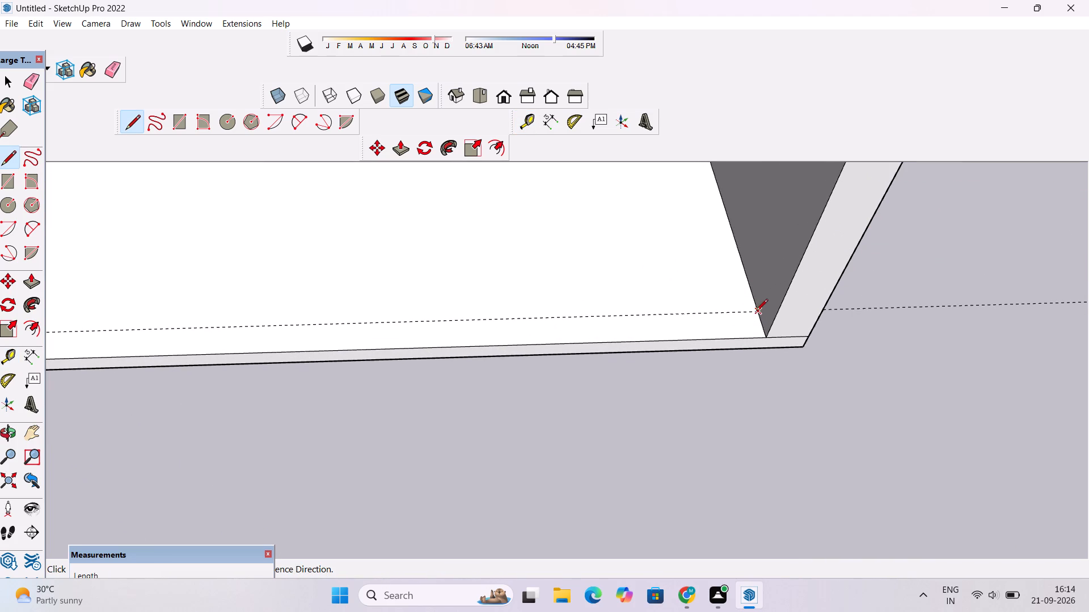
click(756, 312)
scroll(623, 303, down, 16)
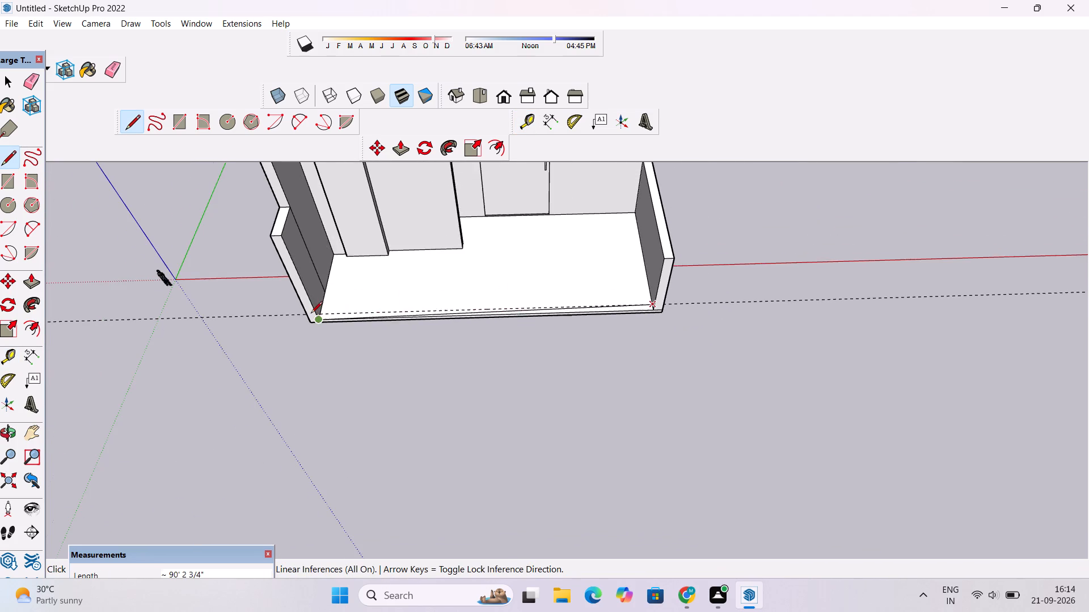
scroll(311, 314, up, 17)
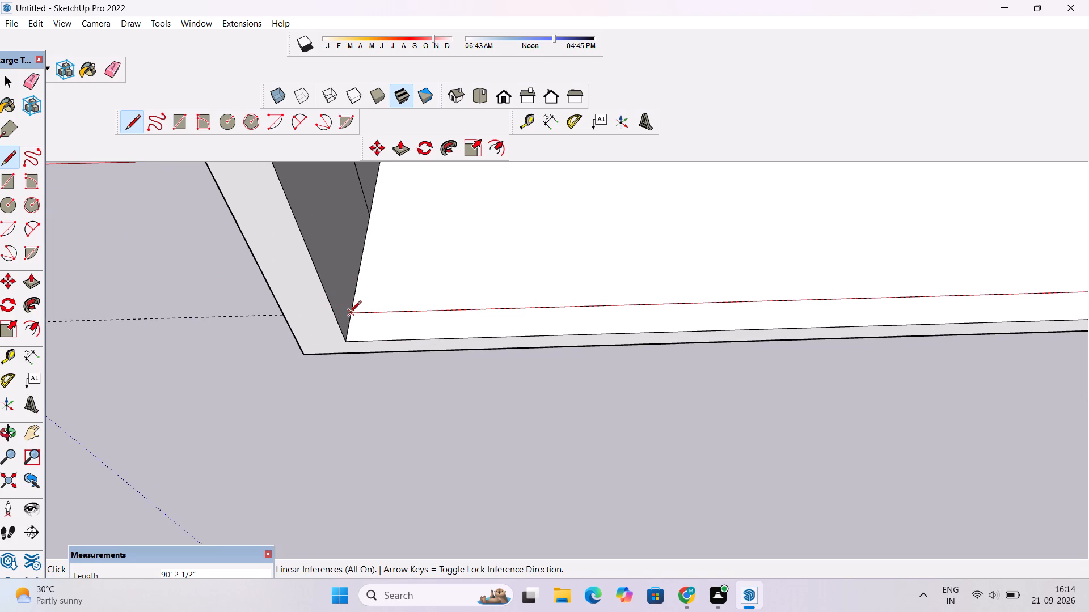
scroll(354, 309, up, 4)
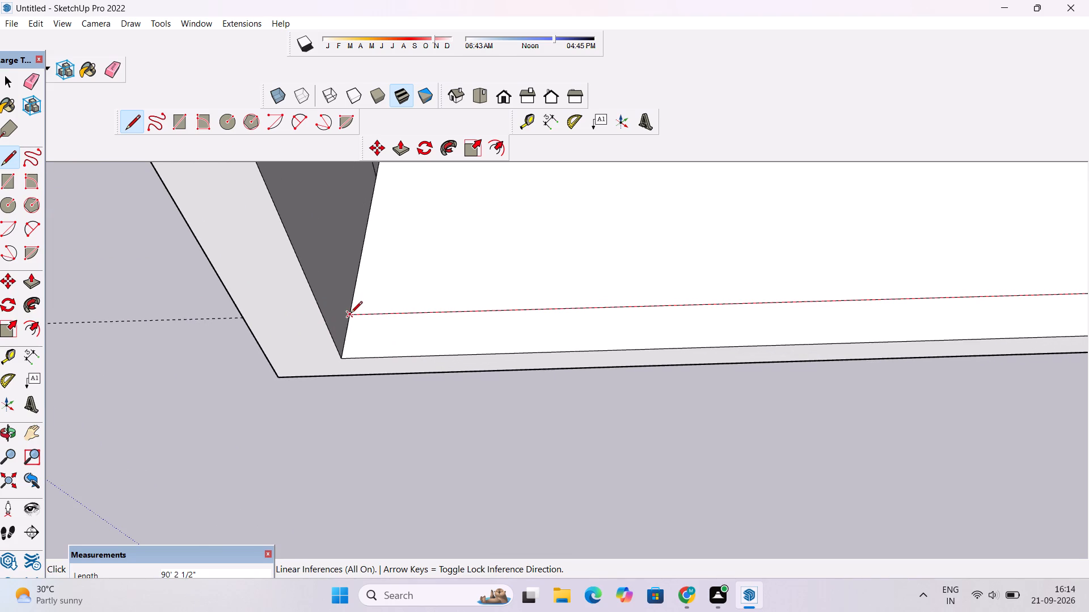
click(351, 314)
scroll(322, 313, down, 20)
scroll(322, 313, down, 7)
key(space)
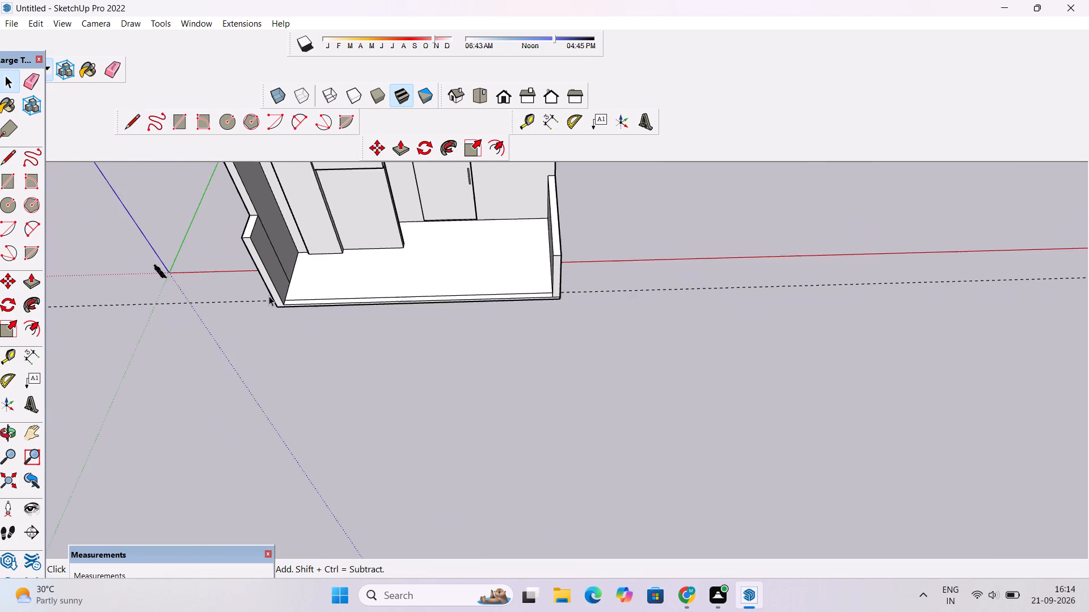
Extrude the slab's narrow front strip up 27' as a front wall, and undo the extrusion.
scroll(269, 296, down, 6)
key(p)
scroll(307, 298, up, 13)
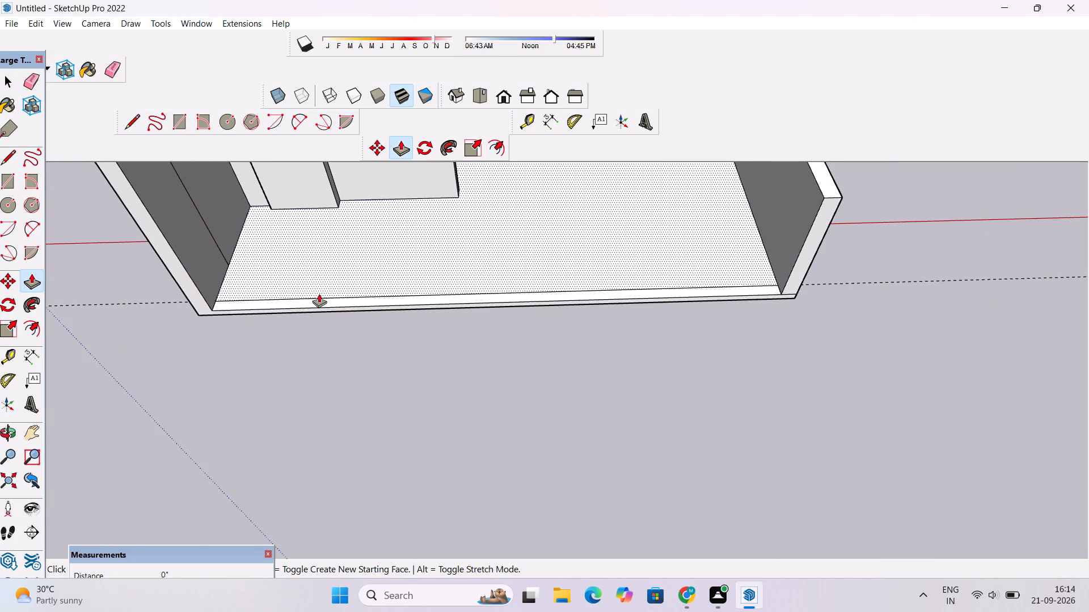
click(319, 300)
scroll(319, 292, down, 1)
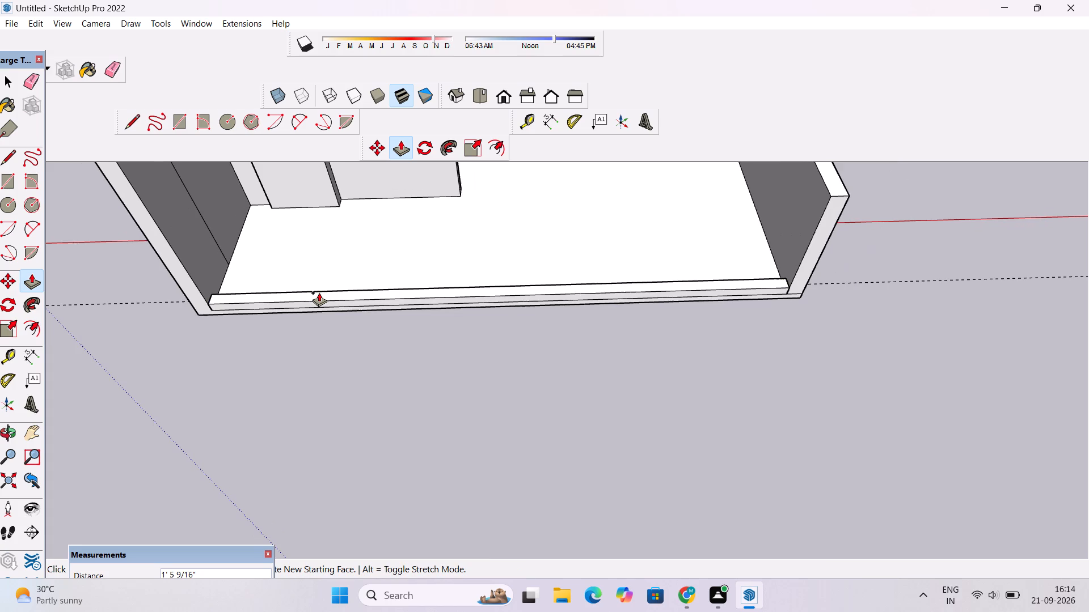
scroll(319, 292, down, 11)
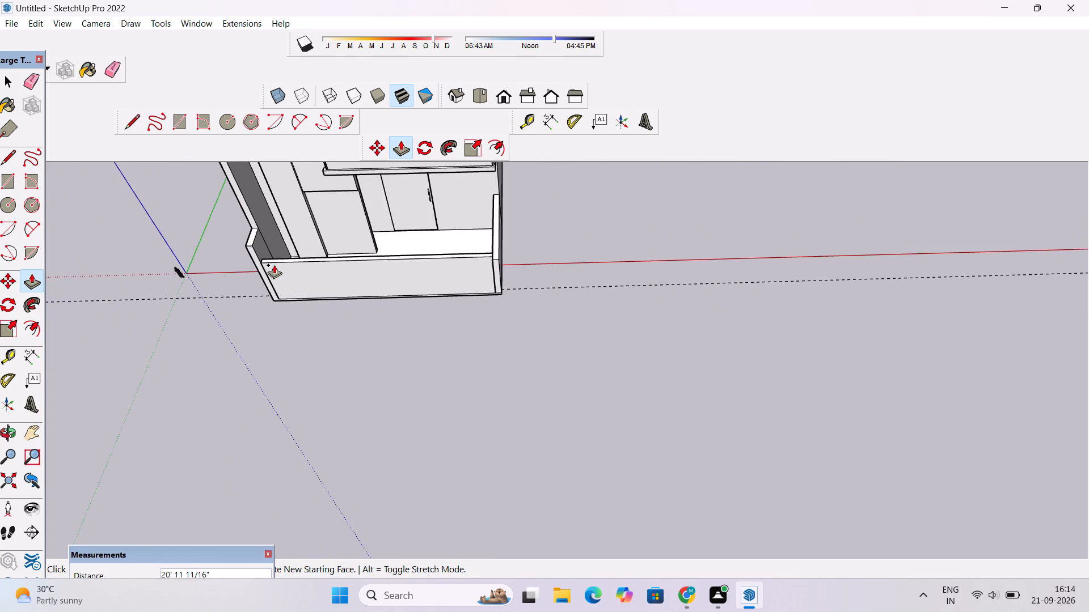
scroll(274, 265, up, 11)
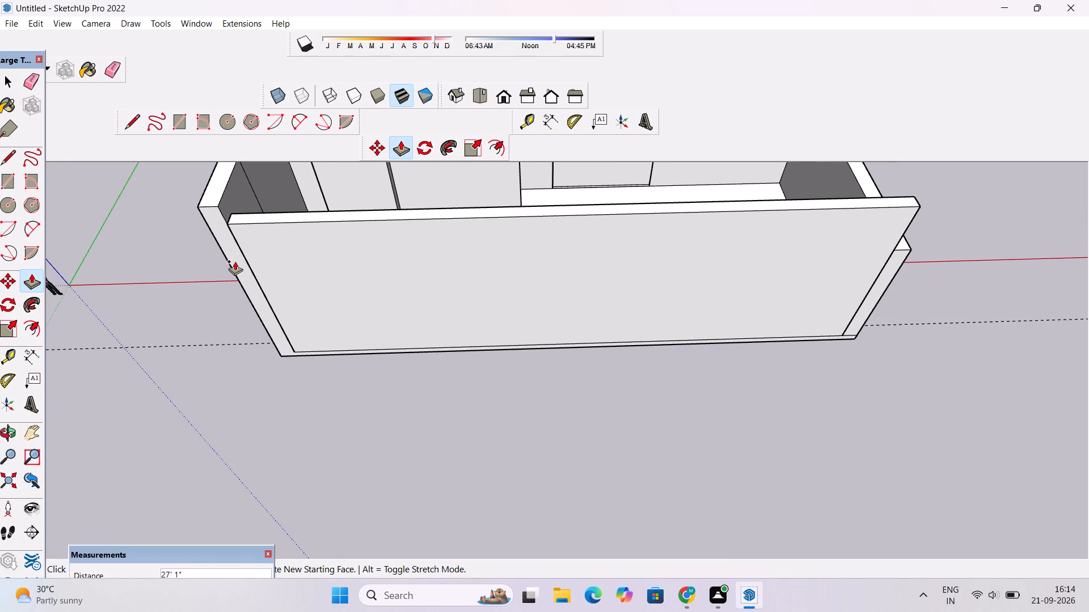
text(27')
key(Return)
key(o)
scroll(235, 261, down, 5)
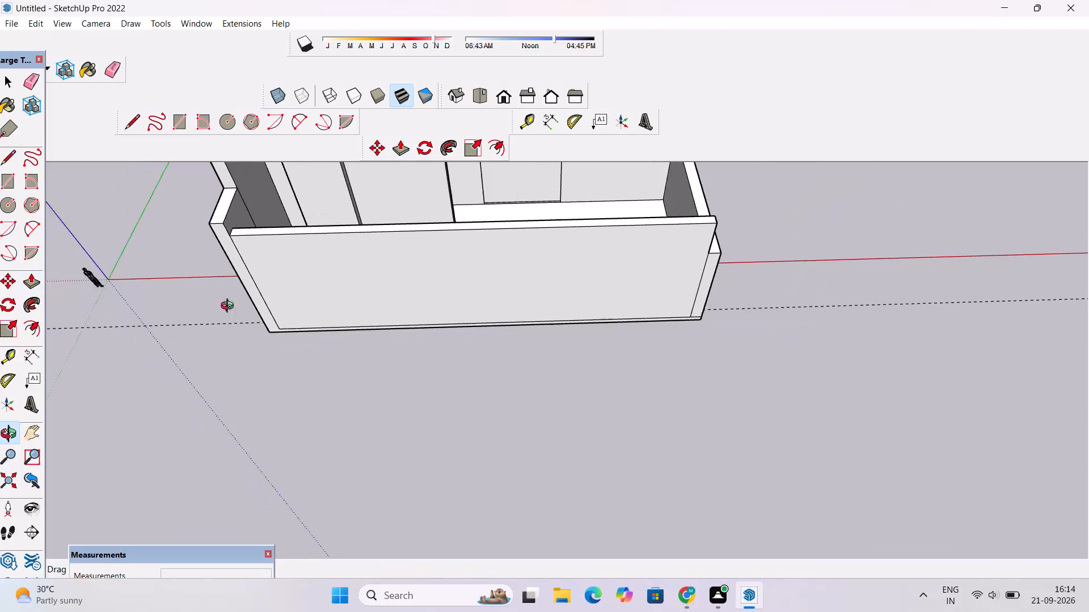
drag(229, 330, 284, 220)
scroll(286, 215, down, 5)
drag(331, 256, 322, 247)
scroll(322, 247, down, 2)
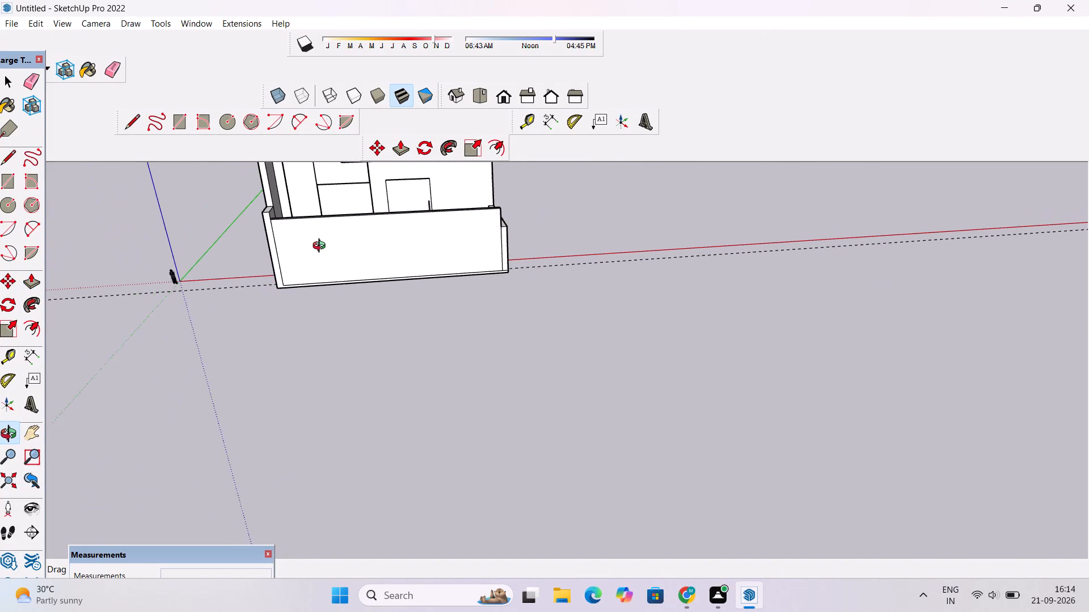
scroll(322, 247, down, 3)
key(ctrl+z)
Erase the dashed guide running along the front of the forecourt.
drag(365, 254, 369, 296)
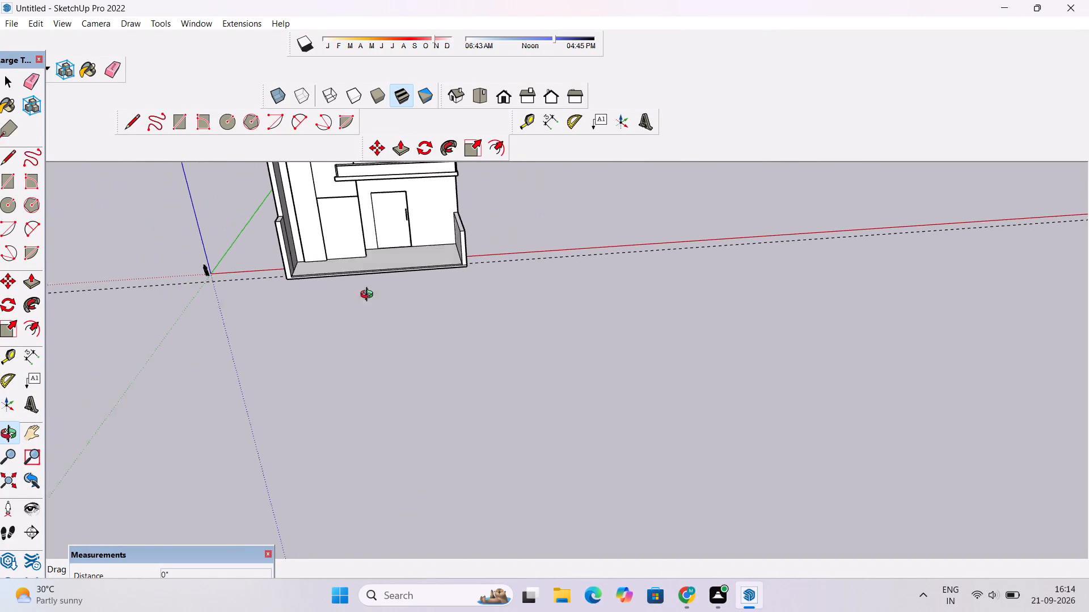
drag(369, 296, 369, 341)
scroll(398, 277, up, 3)
drag(428, 319, 341, 351)
scroll(337, 305, up, 3)
shift+drag(350, 290, 387, 410)
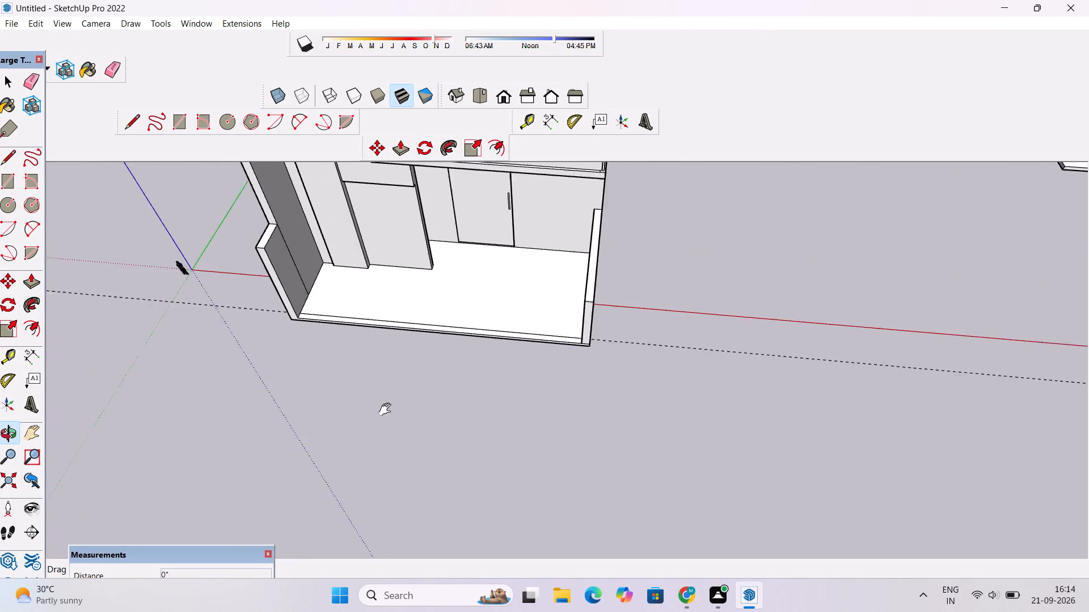
shift+drag(387, 410, 391, 430)
scroll(374, 390, up, 3)
drag(383, 388, 461, 391)
shift+drag(396, 372, 487, 340)
key(e)
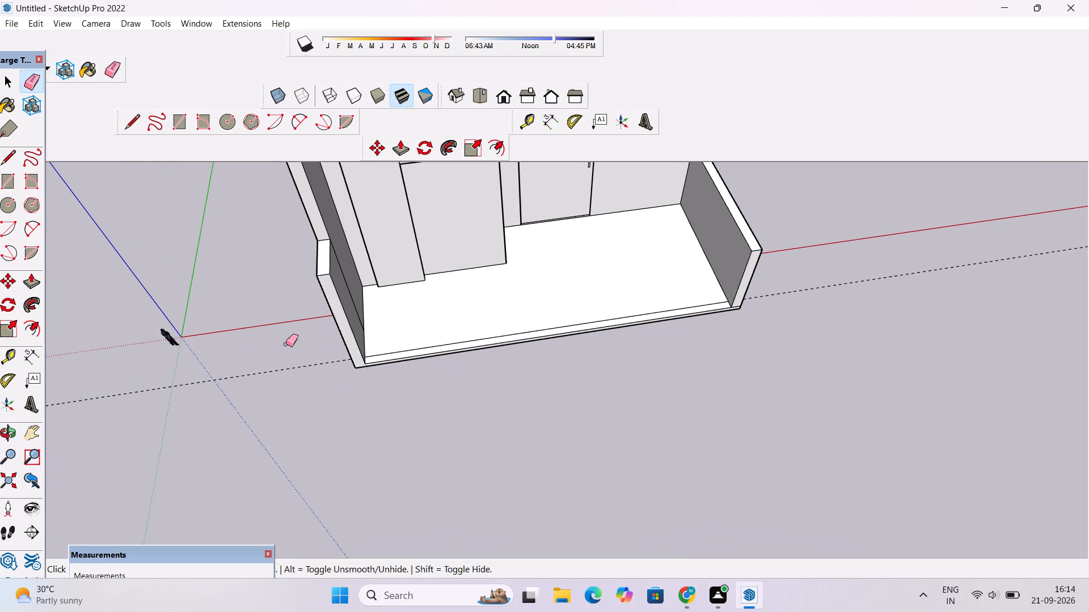
drag(286, 344, 288, 381)
Extrude the slab's narrow front strip up about 19' 3", level with the top of the door-side wall.
scroll(631, 334, up, 6)
key(p)
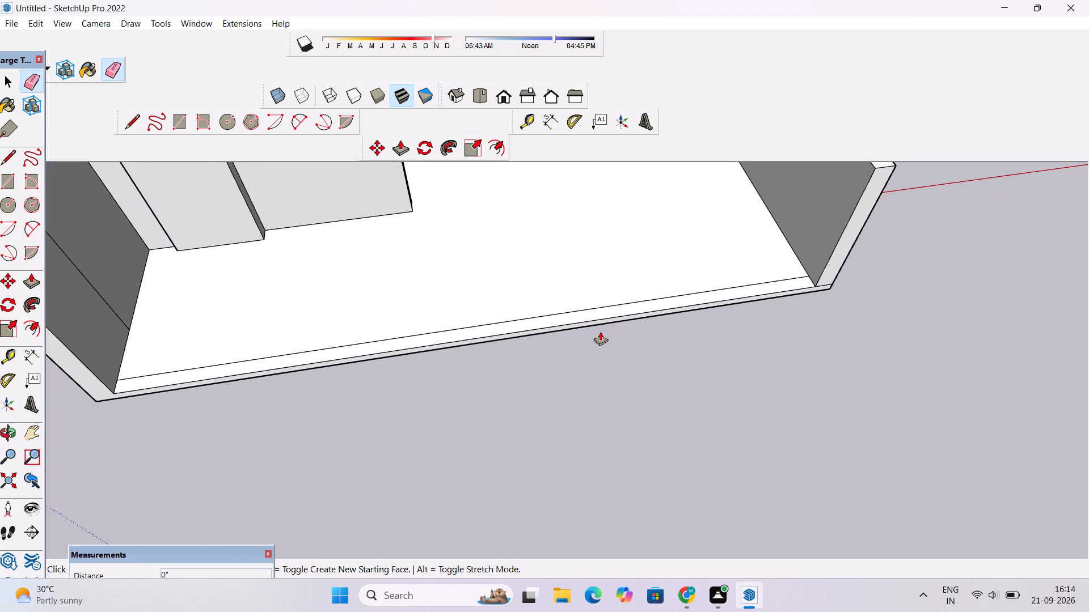
scroll(595, 328, down, 3)
click(630, 309)
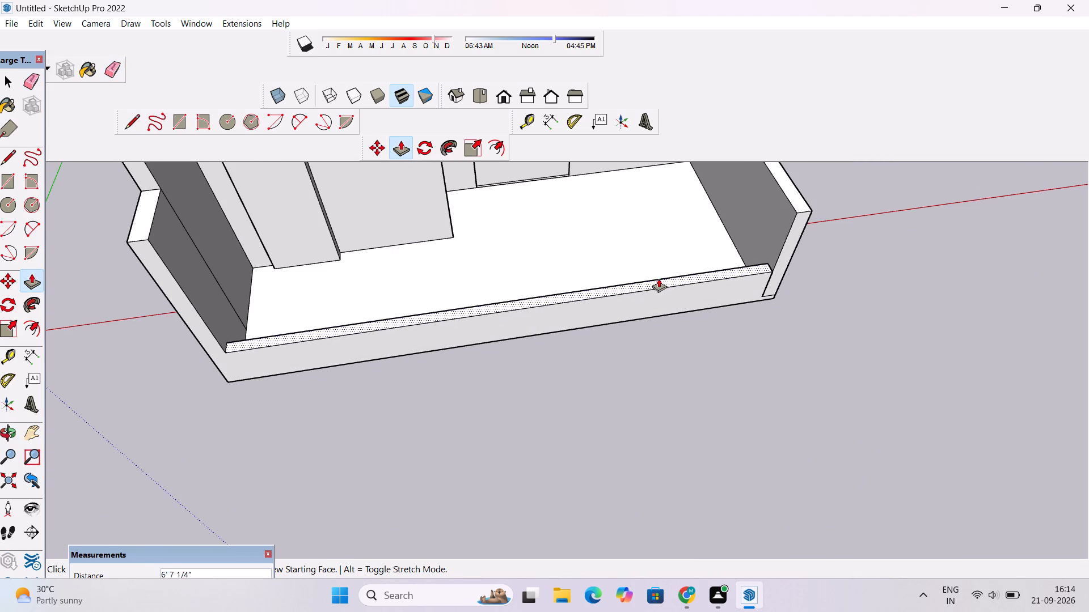
click(803, 214)
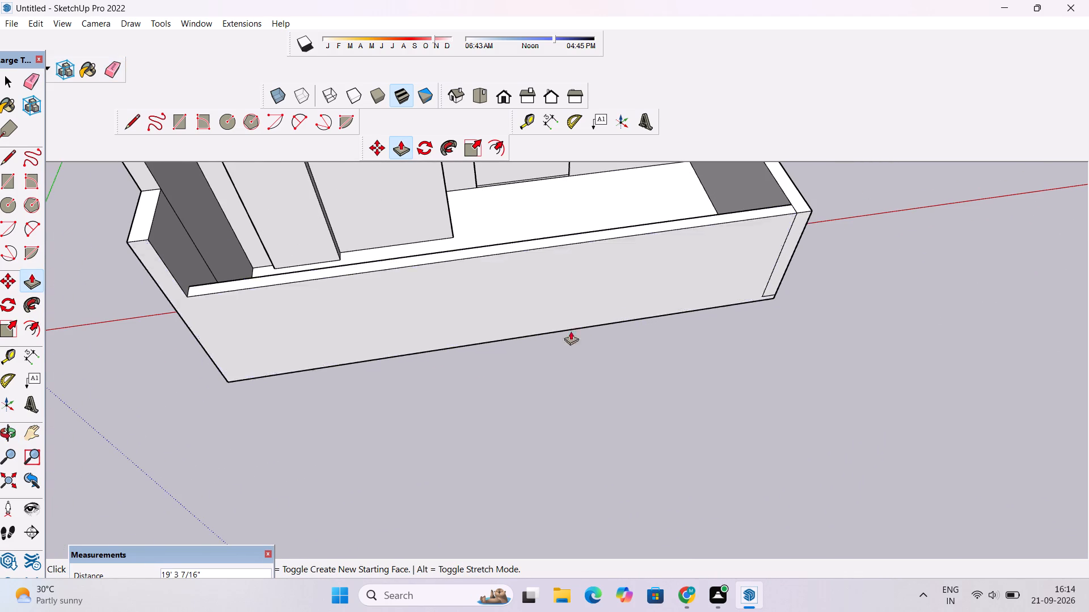
Raise the top face of the low door-side wall by 3'.
scroll(552, 341, down, 9)
key(o)
drag(511, 373, 503, 306)
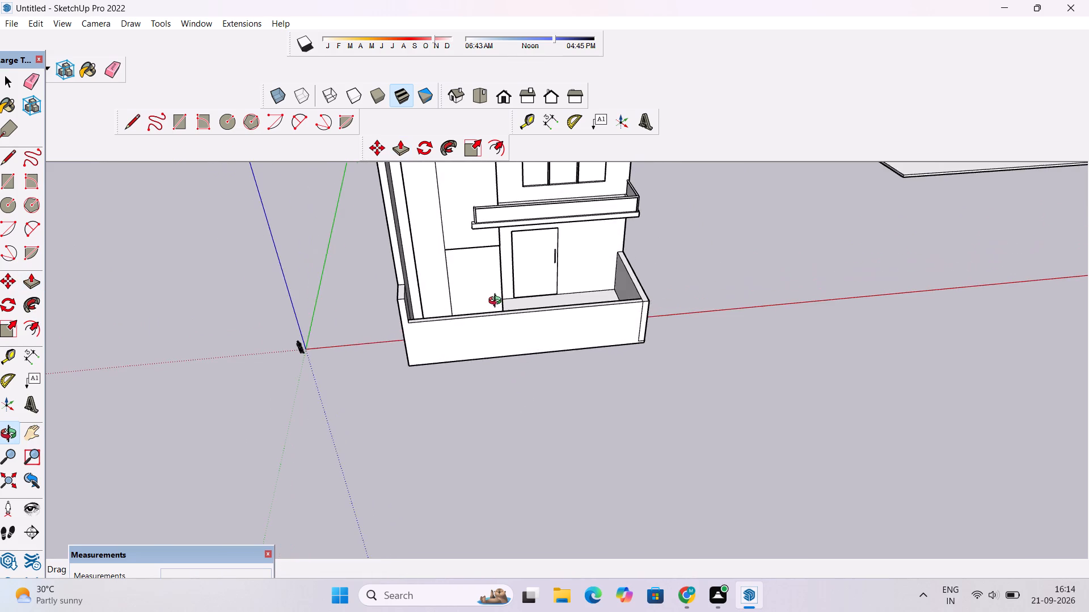
scroll(497, 302, down, 3)
shift+drag(500, 313, 388, 393)
scroll(446, 380, up, 7)
drag(530, 355, 412, 373)
drag(427, 375, 435, 389)
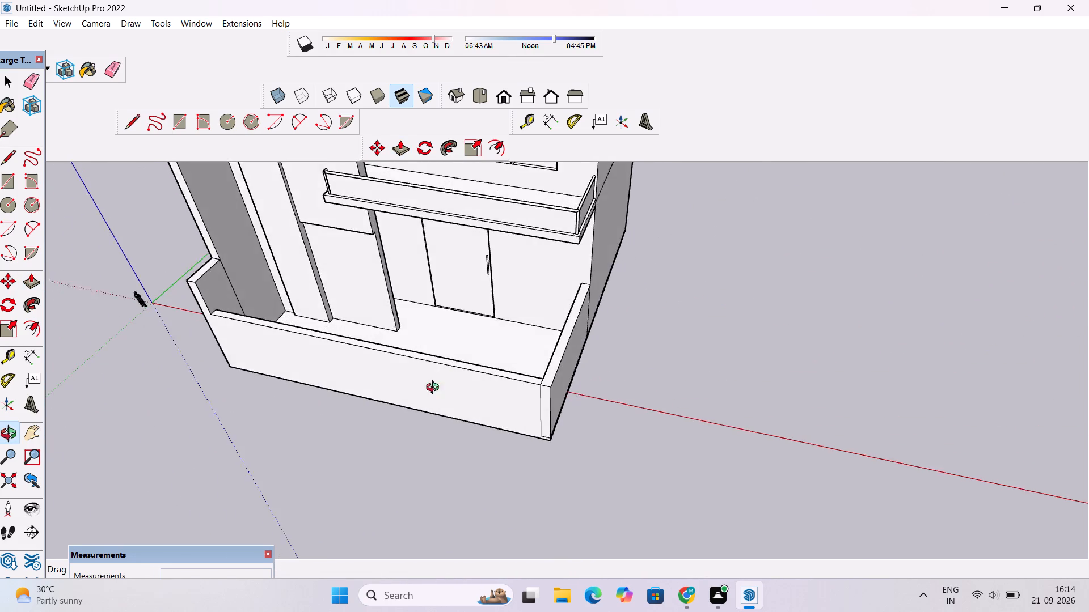
drag(435, 389, 443, 397)
shift+drag(554, 363, 387, 389)
shift+scroll(386, 390, up, 3)
shift+click(386, 392)
key(p)
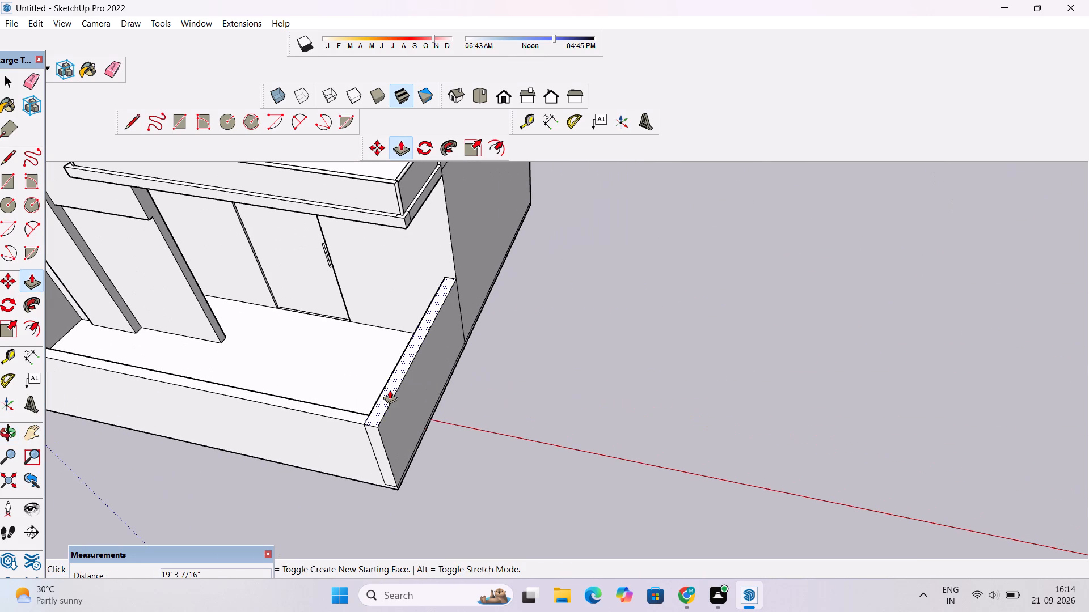
click(395, 386)
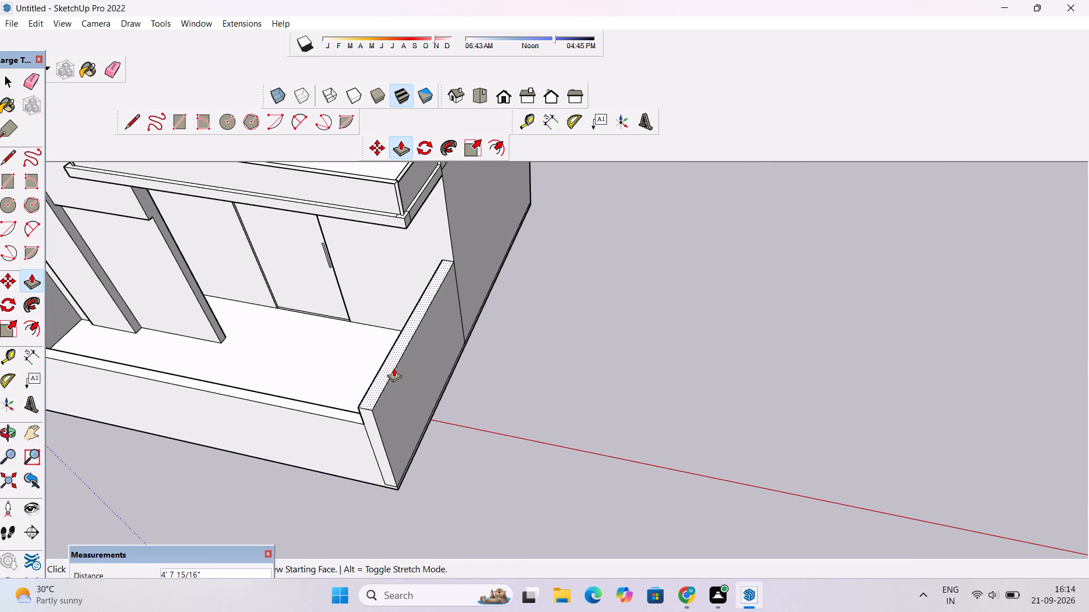
text(3')
key(Return)
Examine the height of the front wall against the two side walls from above and from the front.
key(o)
scroll(394, 368, down, 3)
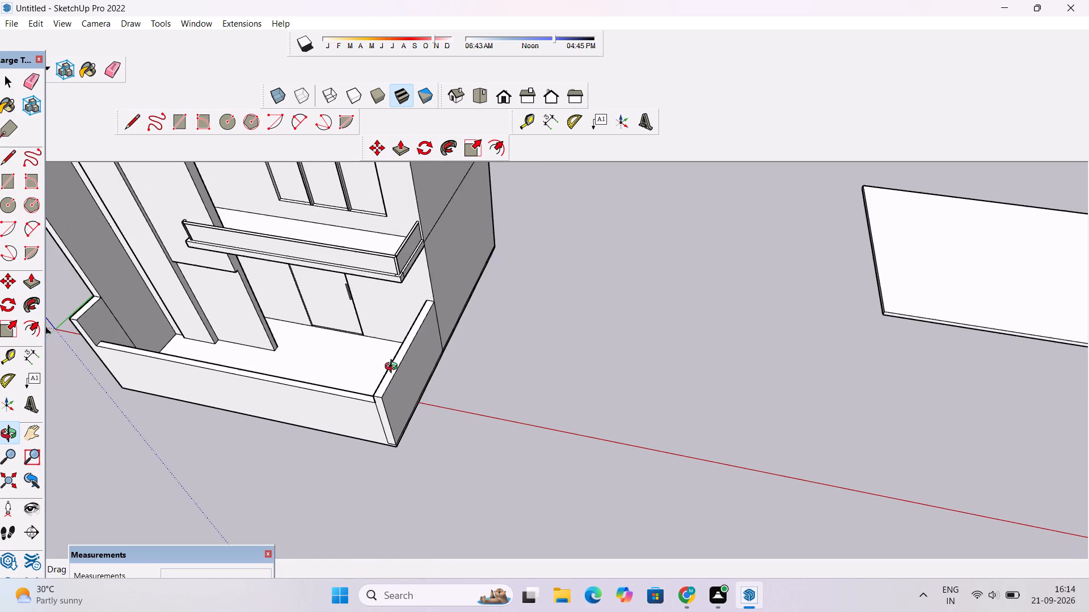
scroll(394, 368, down, 7)
drag(272, 426, 430, 238)
scroll(415, 345, down, 4)
drag(425, 389, 291, 407)
shift+drag(267, 396, 404, 381)
scroll(405, 381, up, 8)
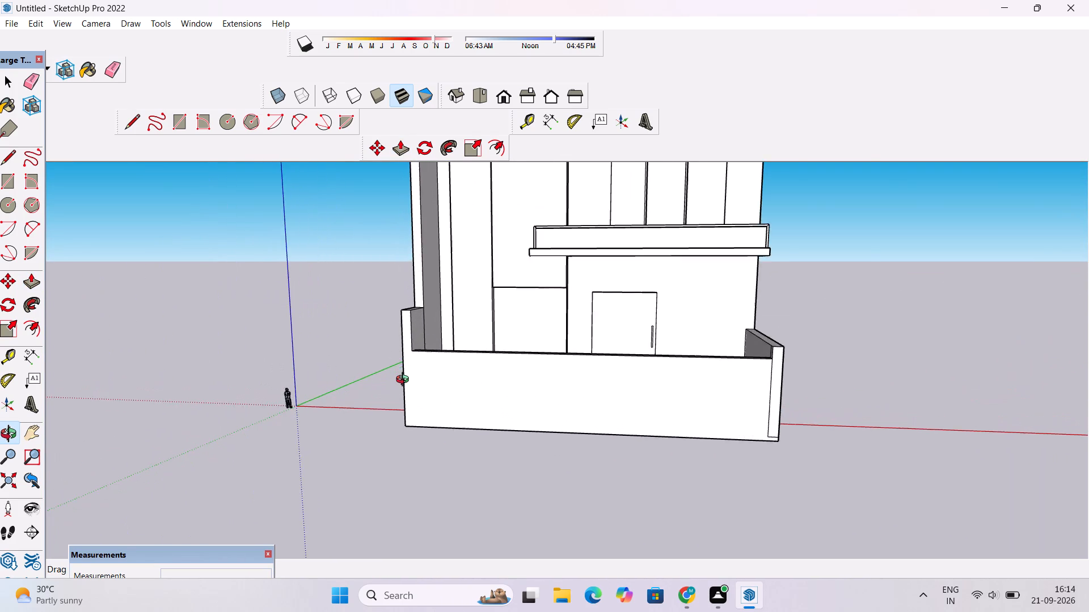
scroll(405, 381, up, 3)
scroll(405, 381, down, 2)
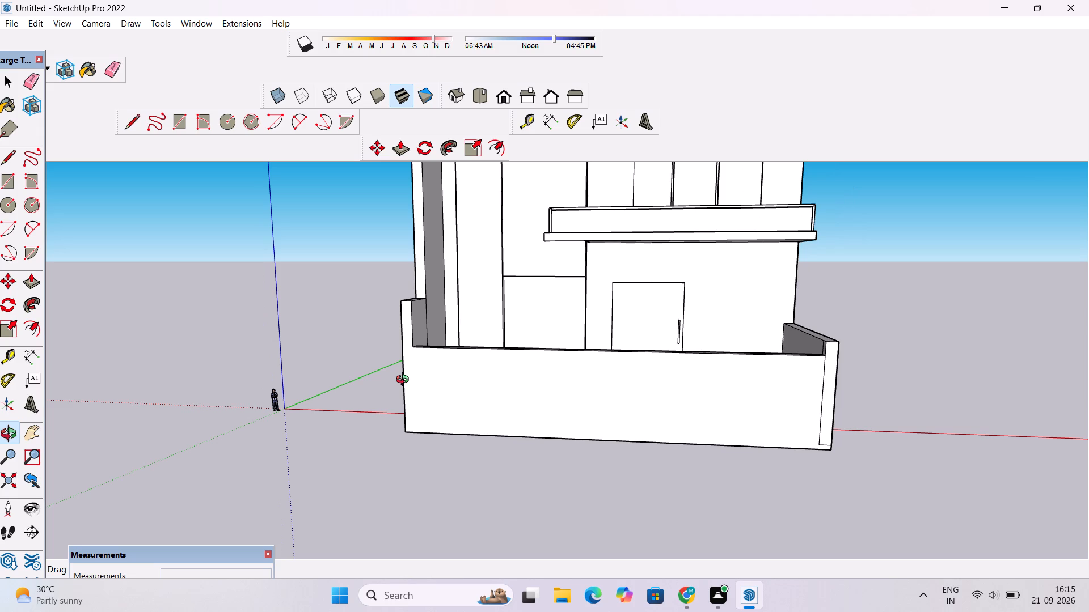
scroll(405, 381, down, 2)
shift+drag(405, 401, 478, 383)
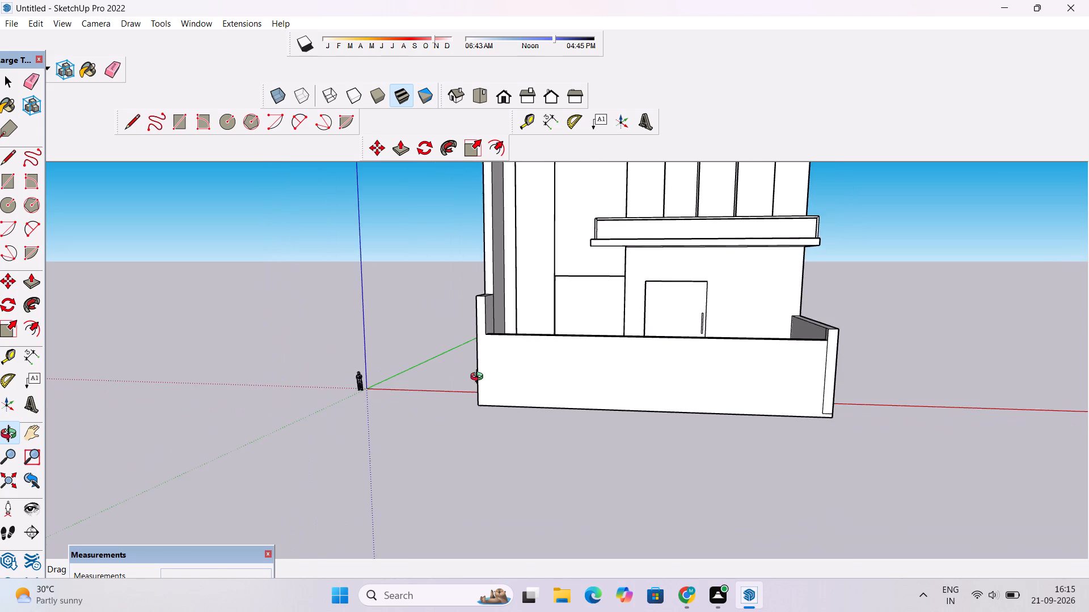
Erase the stray vertical and bottom lines on the front face where the front wall meets the door-side wall.
scroll(479, 378, down, 1)
drag(479, 378, 495, 449)
scroll(535, 426, up, 2)
drag(541, 424, 667, 377)
shift+drag(708, 355, 401, 440)
shift+scroll(440, 430, up, 5)
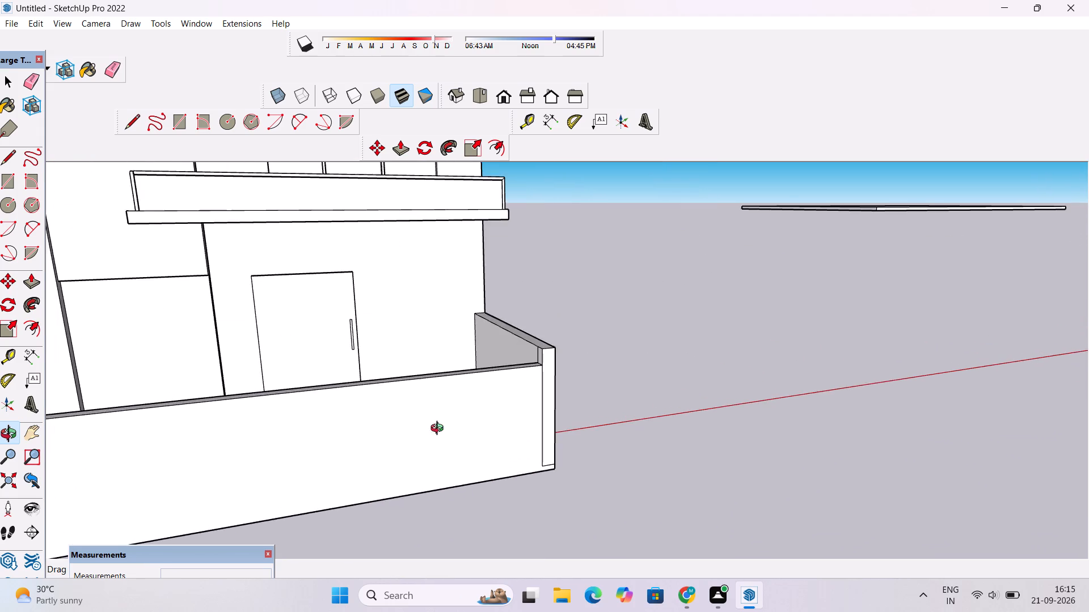
shift+drag(444, 442, 442, 388)
shift+scroll(467, 392, up, 2)
shift+drag(466, 402, 463, 371)
scroll(463, 371, up, 3)
key(e)
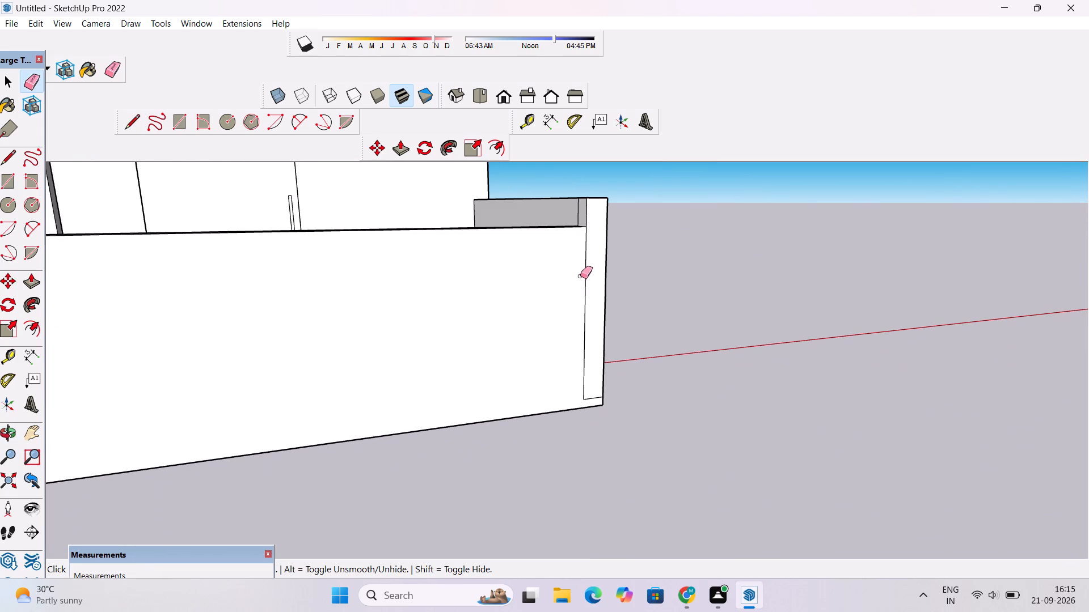
drag(589, 262, 592, 398)
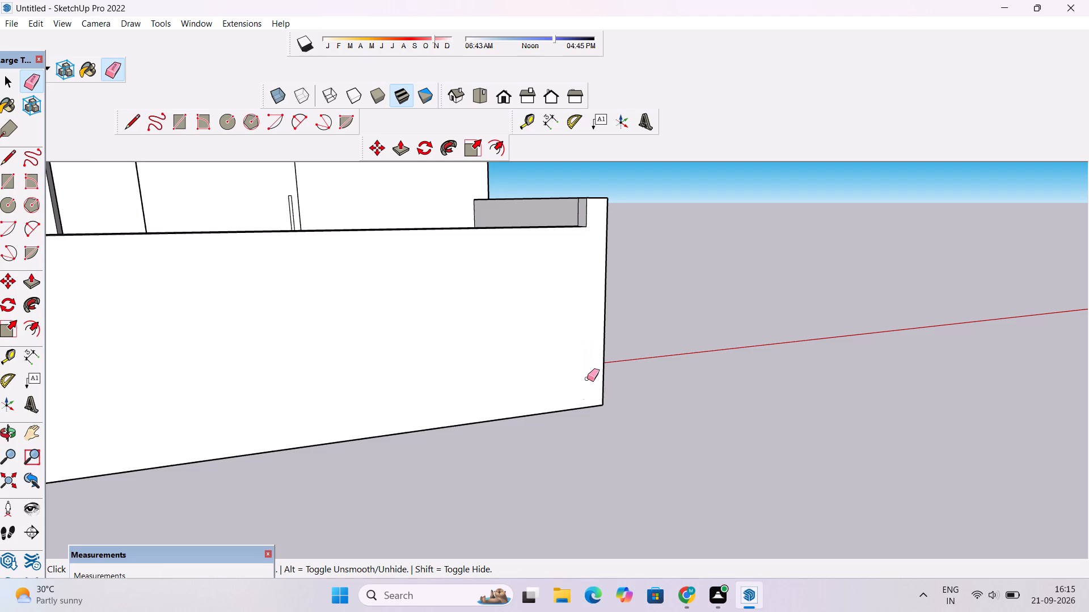
Examine the forecourt's front wall and its junctions with both side walls from above and from the front.
scroll(587, 378, down, 2)
key(o)
drag(529, 178, 831, 278)
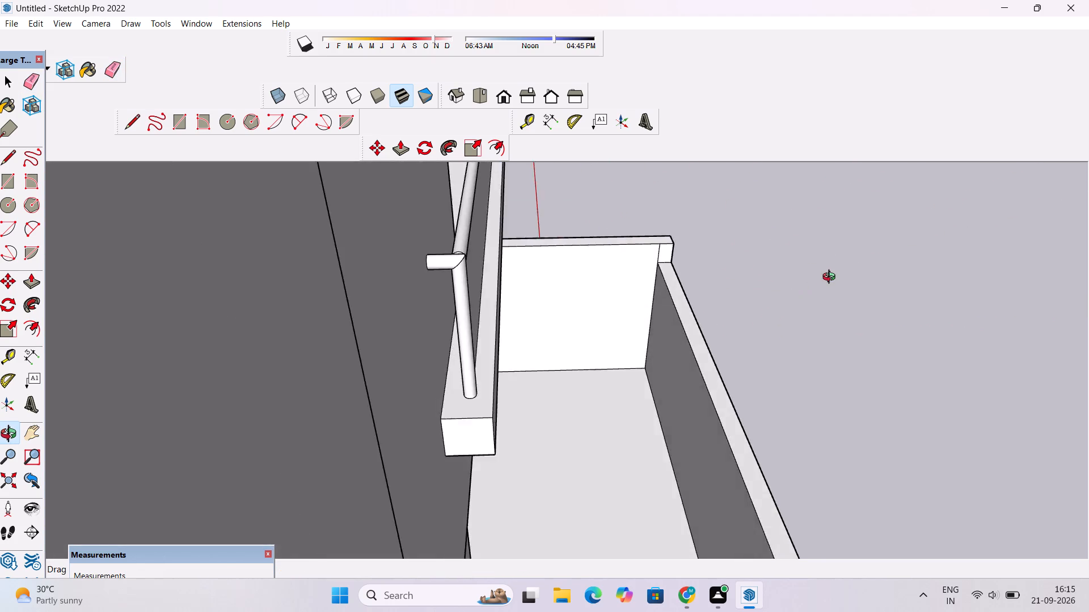
drag(831, 278, 505, 298)
scroll(497, 292, down, 7)
shift+drag(347, 368, 449, 341)
drag(496, 359, 433, 350)
shift+drag(406, 345, 456, 339)
scroll(392, 331, up, 3)
shift+drag(387, 335, 390, 303)
shift+drag(408, 332, 405, 323)
scroll(405, 323, down, 1)
drag(399, 333, 415, 334)
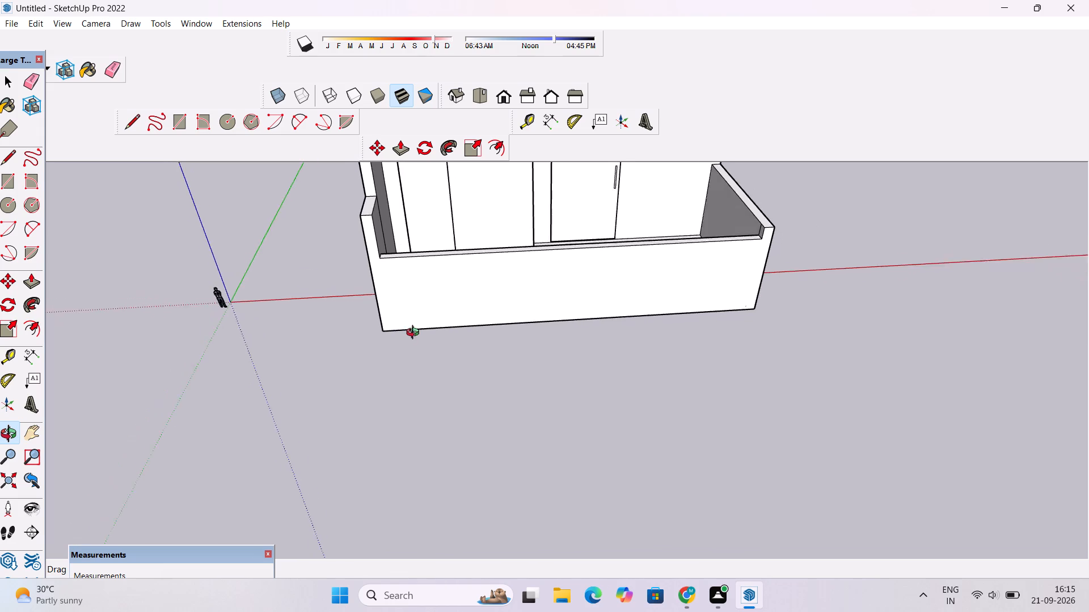
drag(415, 334, 432, 326)
shift+click(433, 325)
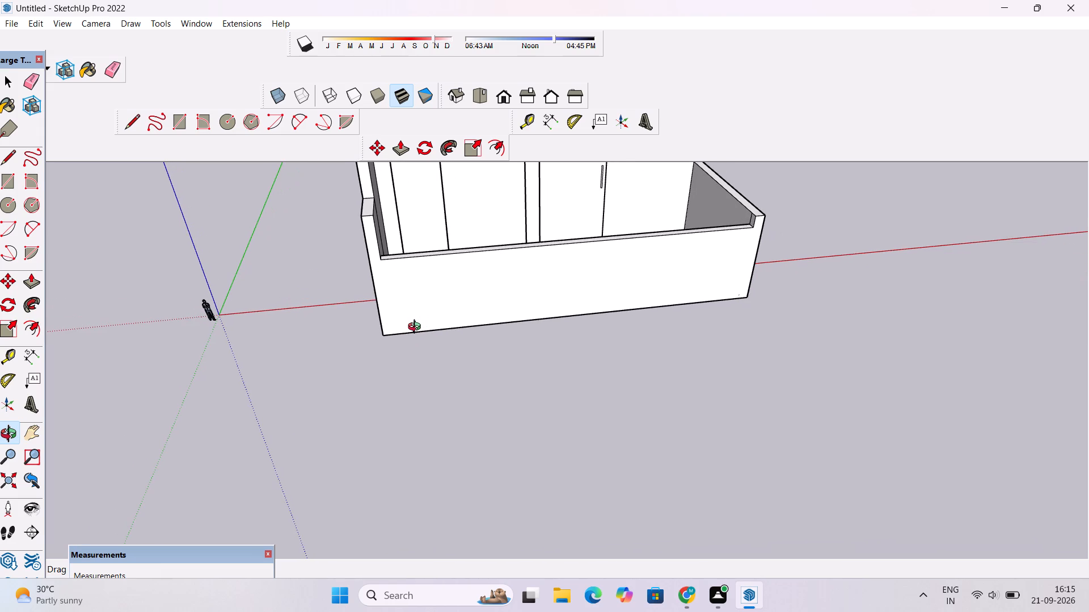
Place a vertical guide on the front wall's outer face, 2' 6" in from the outer edge farthest from the door.
scroll(417, 328, down, 1)
drag(389, 352, 396, 322)
shift+drag(411, 292, 298, 349)
scroll(281, 352, up, 1)
key(t)
scroll(284, 345, up, 7)
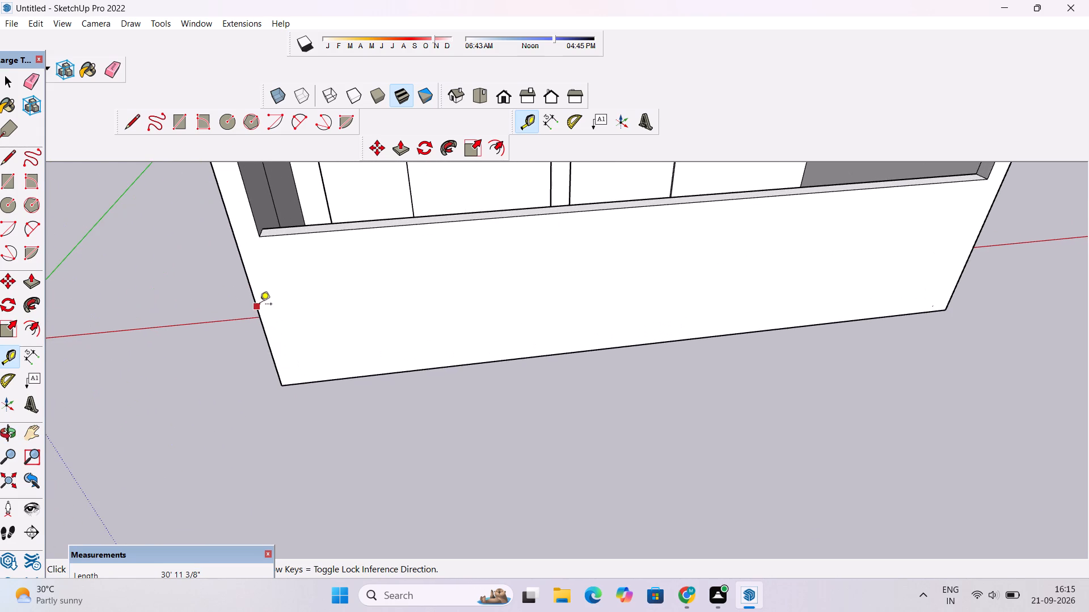
click(260, 305)
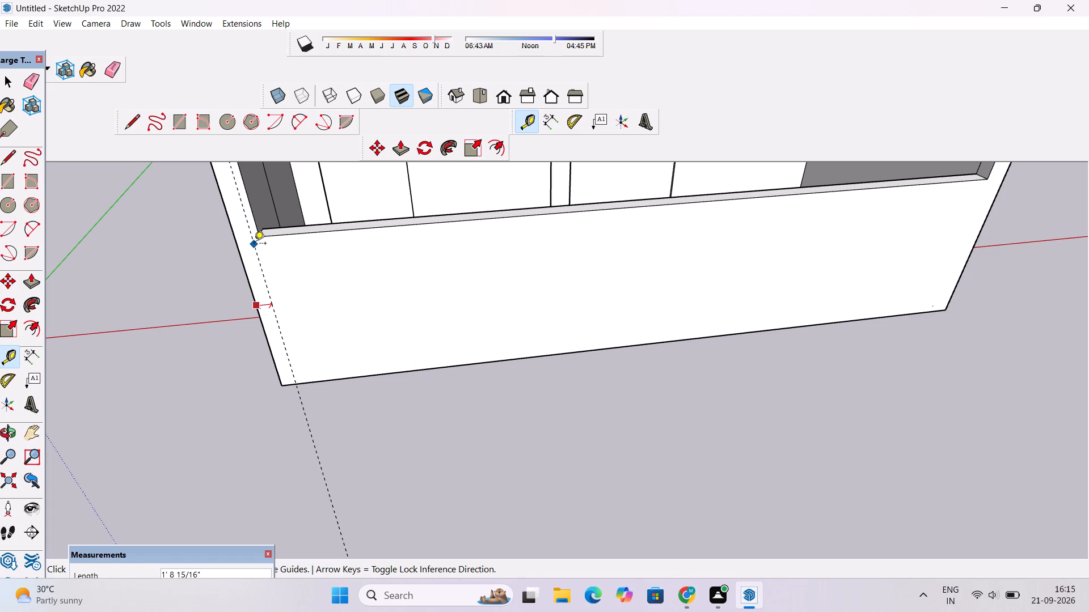
scroll(254, 244, down, 3)
scroll(259, 240, up, 2)
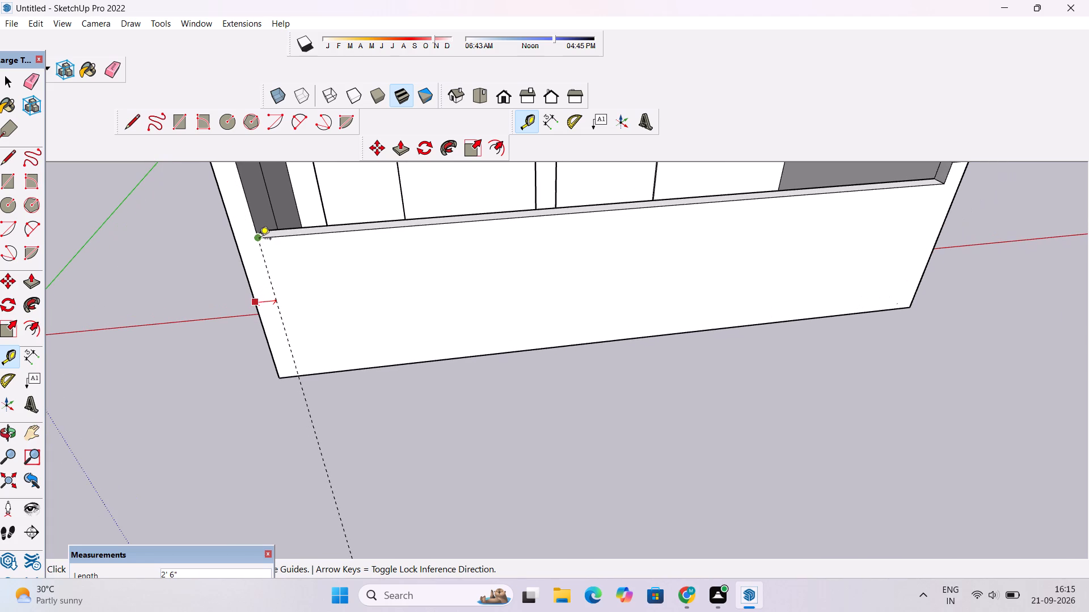
click(259, 240)
Draw a vertical line about 20' 3" long along the guide, from the front face's bottom edge to the wall's inner top corner.
key(l)
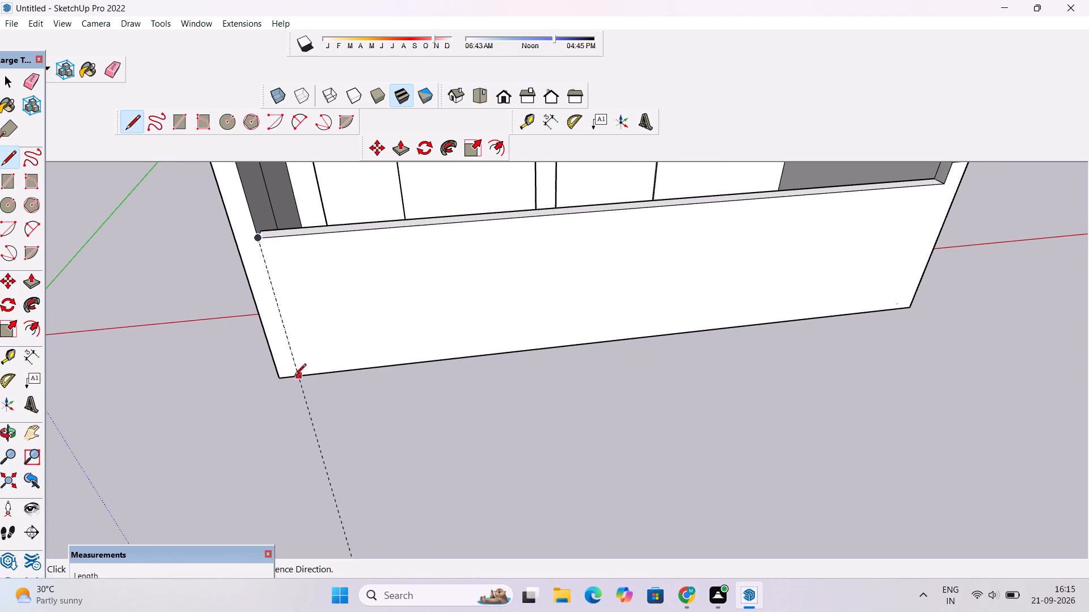
scroll(295, 380, up, 7)
click(299, 376)
scroll(286, 324, down, 9)
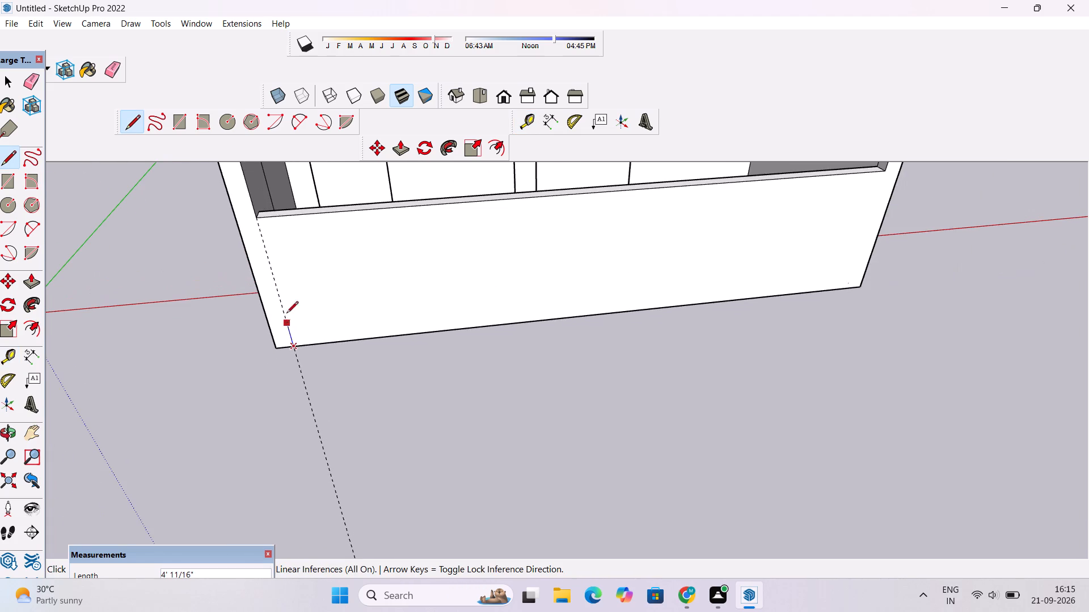
scroll(259, 219, up, 4)
click(256, 219)
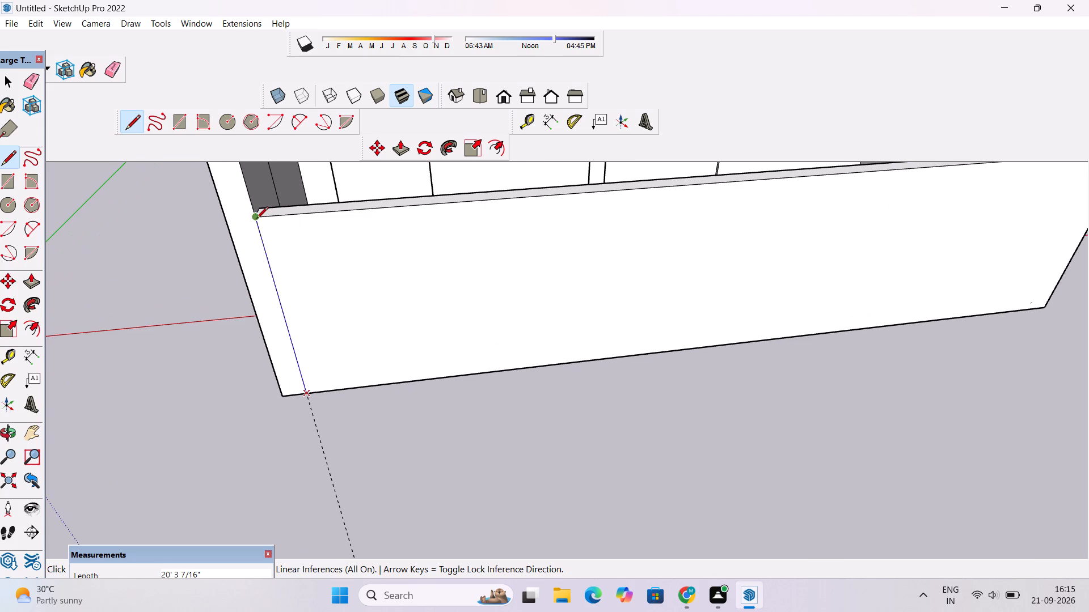
key(space)
Erase the vertical guide line running through the front wall's face.
text(o)
scroll(229, 245, down, 5)
shift+drag(236, 270, 200, 347)
scroll(200, 347, down, 5)
drag(213, 397, 183, 313)
scroll(214, 300, up, 1)
shift+drag(214, 300, 254, 381)
scroll(254, 381, up, 2)
key(e)
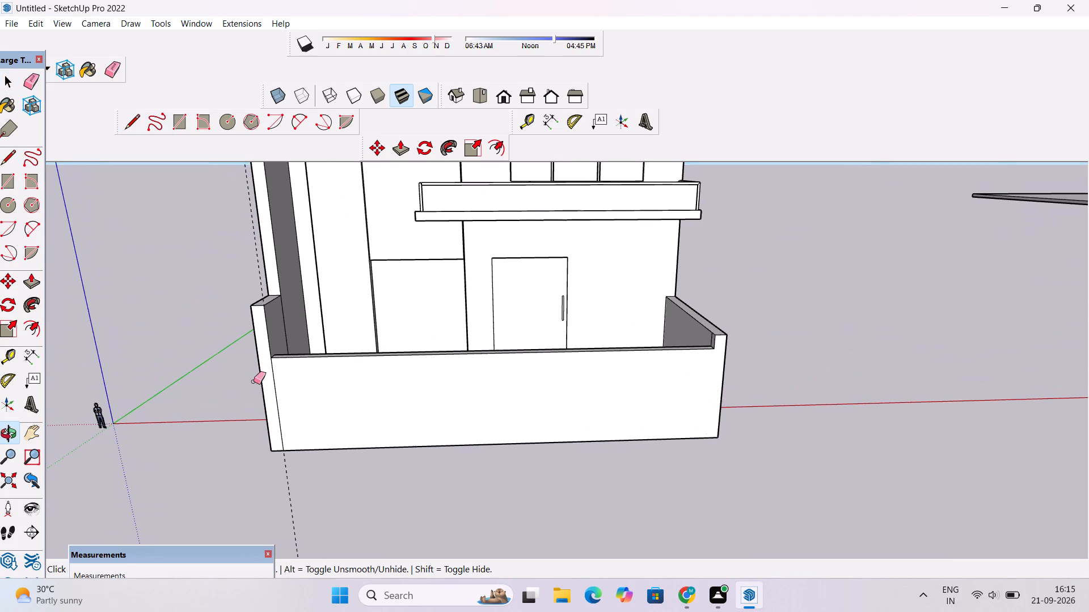
drag(293, 474, 275, 495)
scroll(217, 445, down, 15)
key(space)
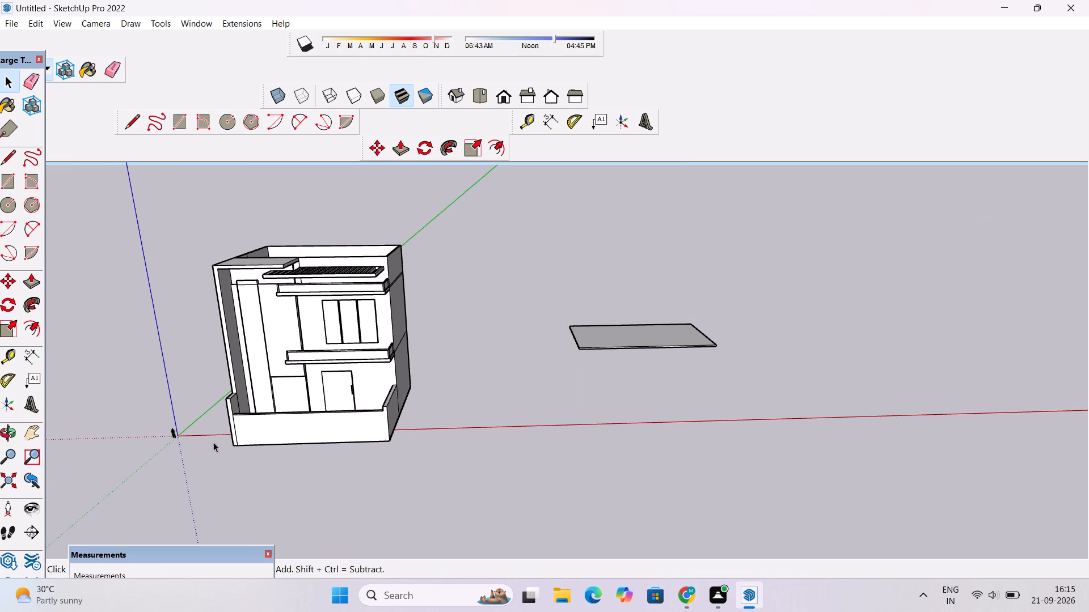
Examine the whole building and its forecourt walls from the front and from above.
scroll(213, 442, down, 4)
click(8, 432)
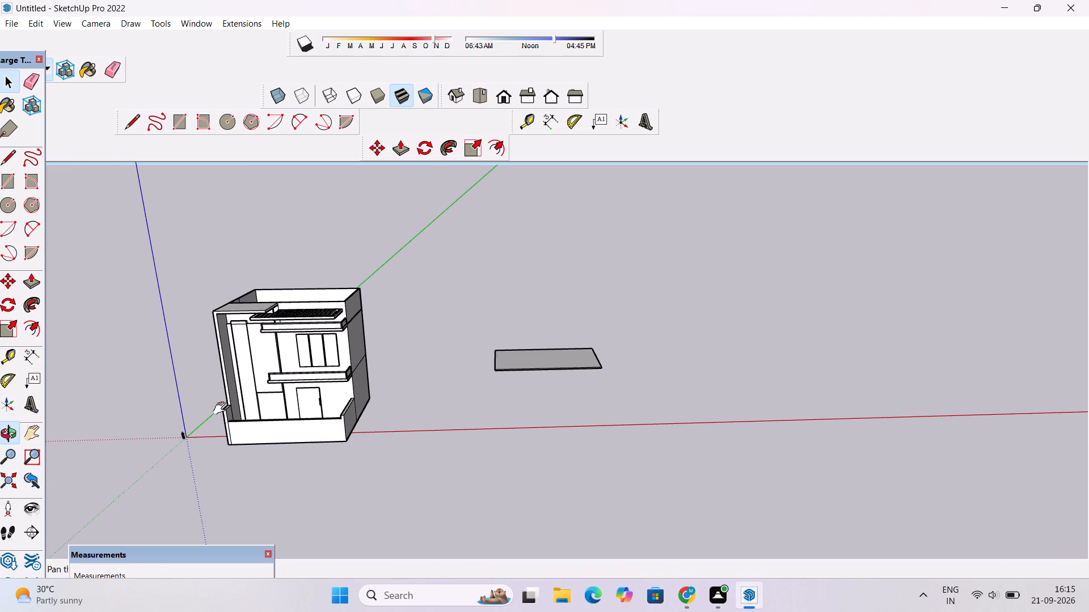
shift+drag(223, 407, 293, 381)
shift+scroll(299, 375, down, 2)
shift+scroll(334, 326, up, 11)
shift+drag(307, 341, 302, 296)
scroll(301, 301, down, 6)
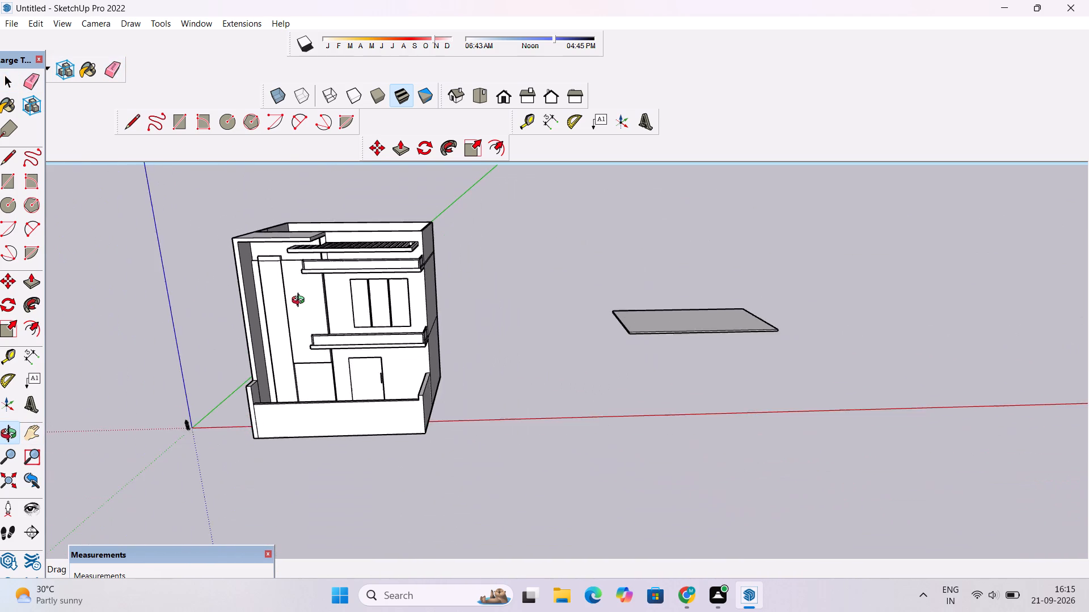
scroll(301, 301, down, 7)
drag(316, 321, 337, 399)
scroll(325, 354, up, 3)
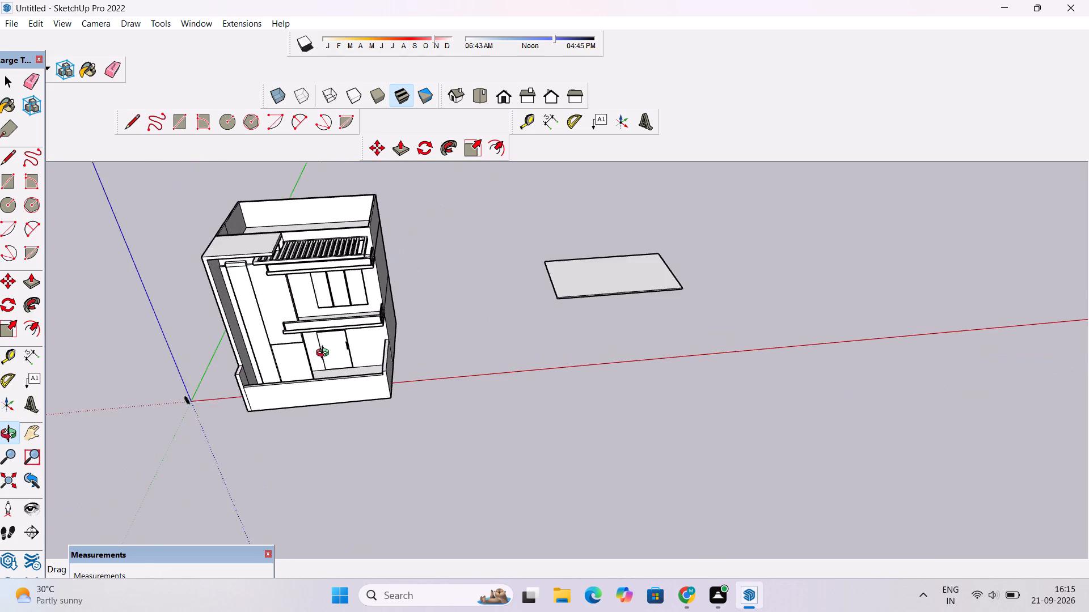
scroll(325, 354, up, 6)
drag(374, 349, 336, 352)
shift+drag(314, 352, 419, 348)
scroll(423, 348, down, 4)
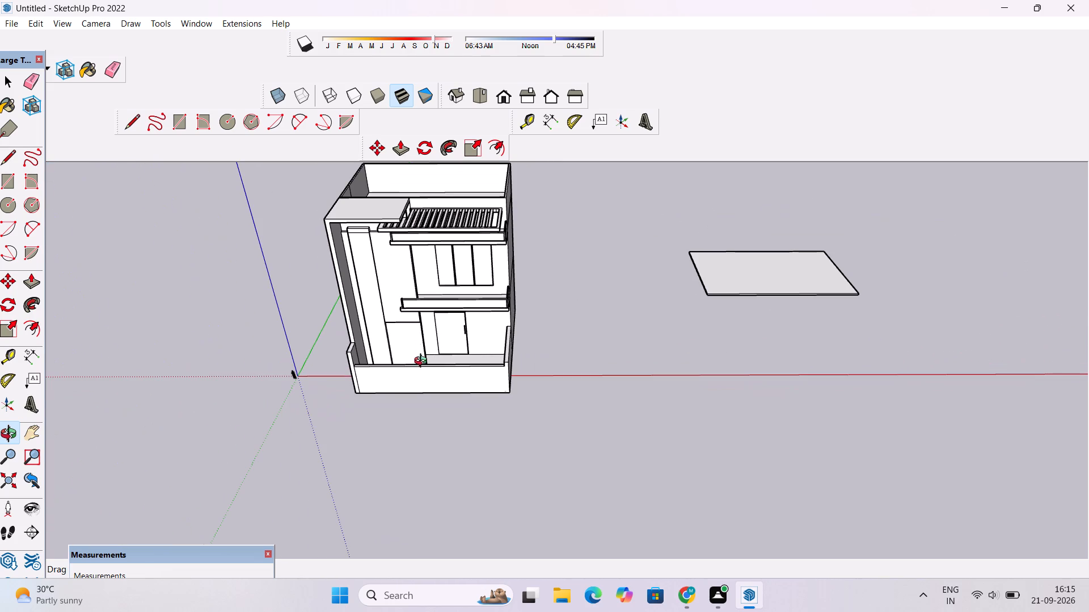
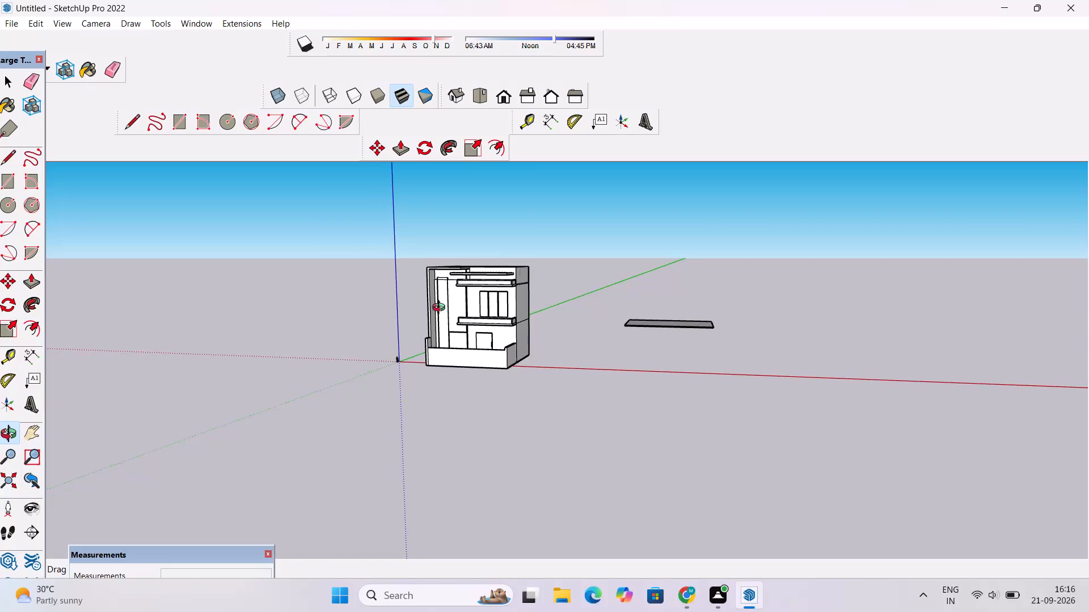
Erase the short vertical line on the inner face of the forecourt's door-side wall, above the front wall's top.
shift+drag(441, 309, 558, 367)
scroll(576, 386, up, 3)
drag(576, 386, 646, 430)
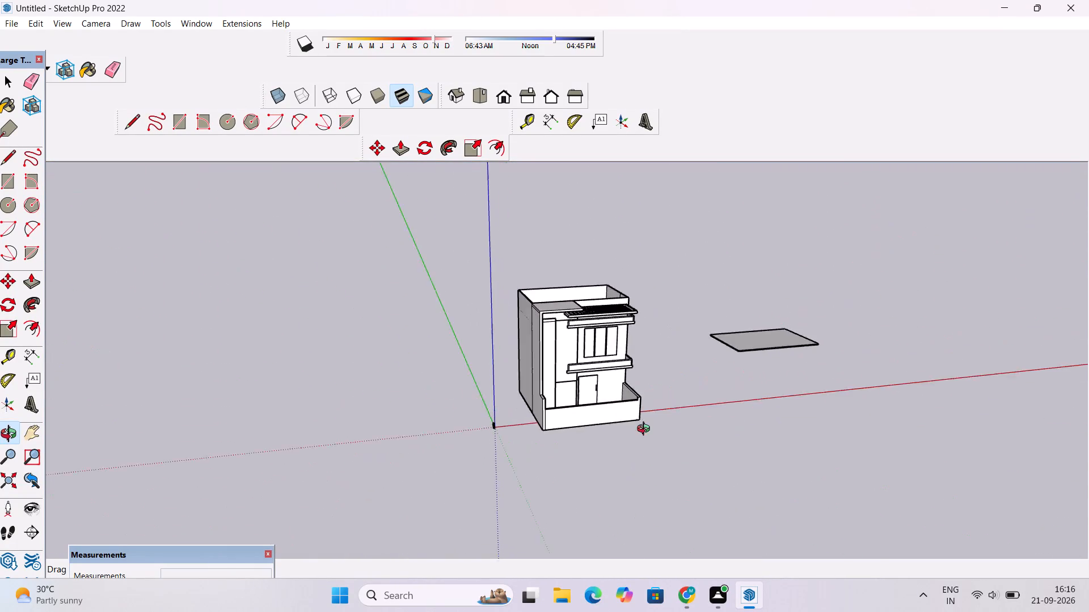
drag(646, 430, 610, 423)
scroll(579, 388, up, 4)
drag(590, 399, 790, 466)
scroll(633, 390, up, 9)
drag(634, 333, 643, 338)
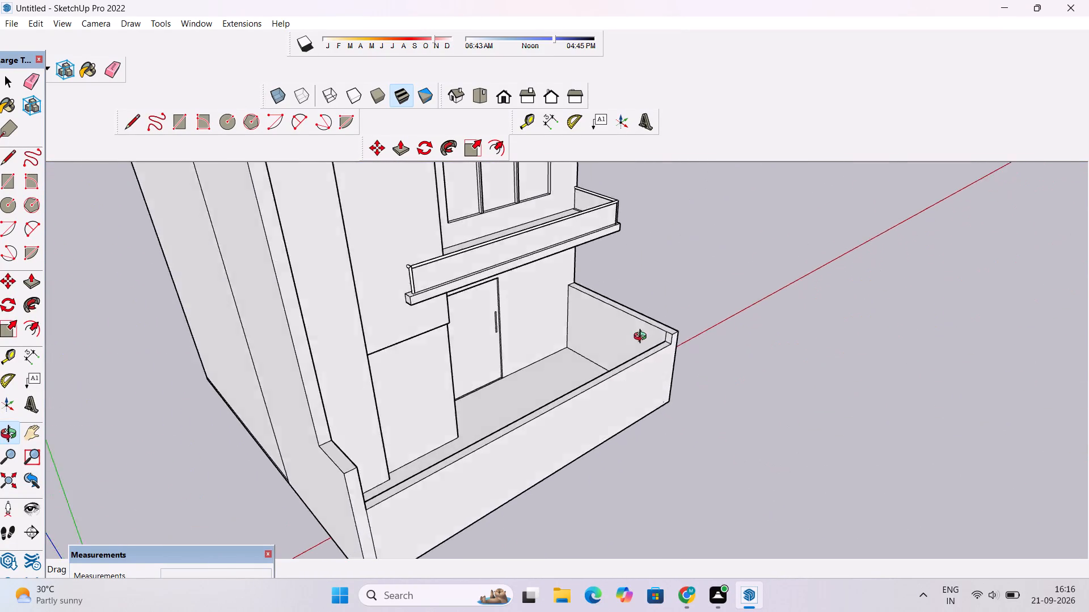
drag(643, 338, 797, 385)
scroll(631, 304, up, 7)
drag(669, 291, 516, 286)
scroll(488, 279, down, 3)
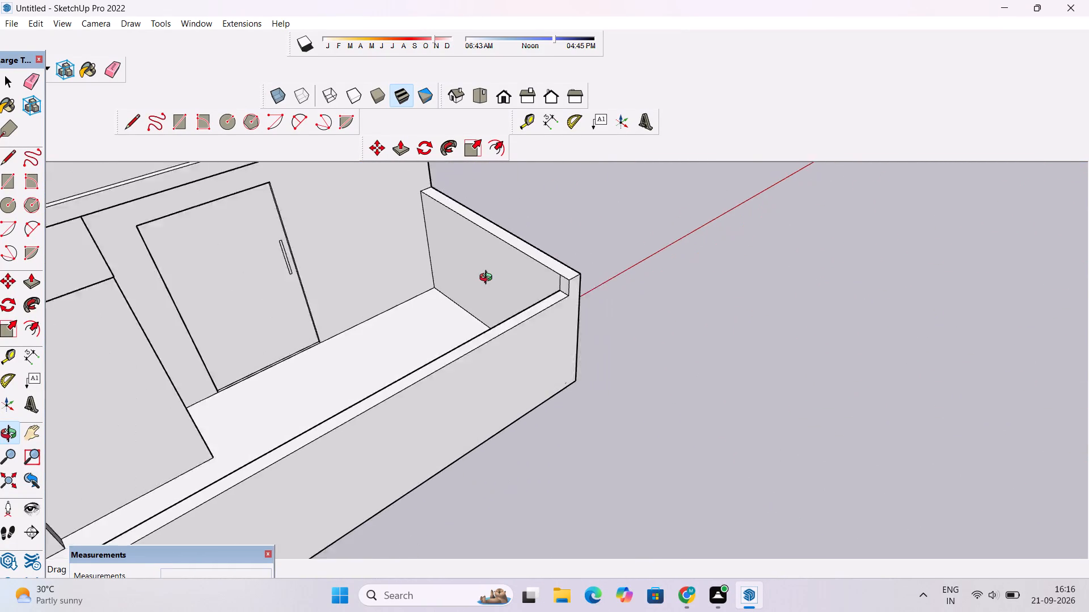
scroll(488, 279, down, 2)
drag(607, 325, 520, 328)
scroll(505, 326, down, 4)
shift+drag(496, 321, 671, 395)
scroll(710, 396, up, 4)
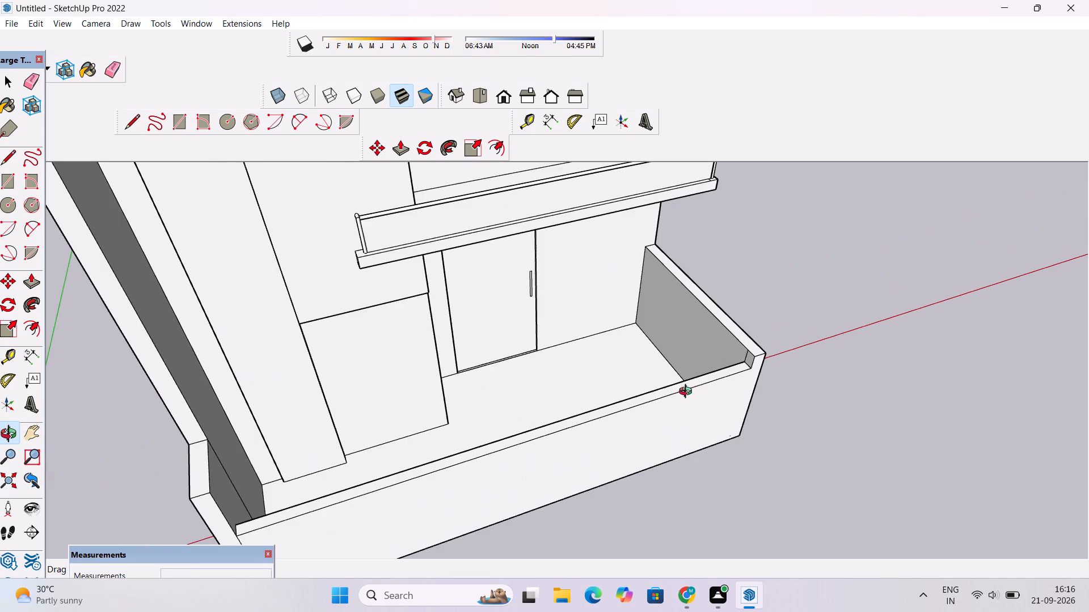
drag(608, 393, 777, 265)
scroll(678, 346, up, 16)
drag(662, 341, 649, 373)
drag(649, 373, 695, 369)
key(e)
scroll(686, 355, up, 3)
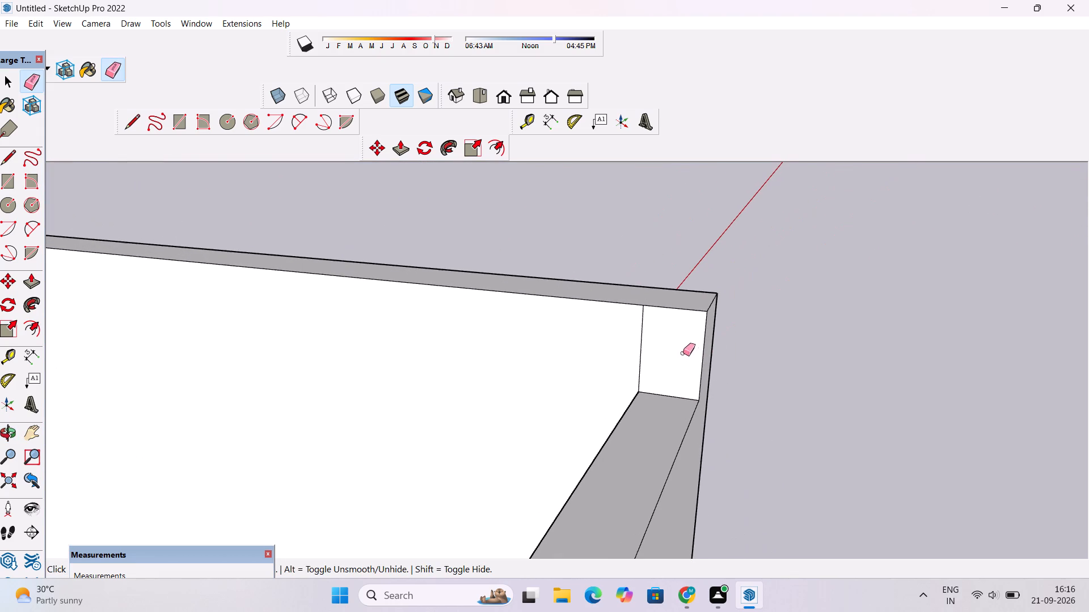
drag(648, 339, 635, 348)
scroll(597, 351, down, 1)
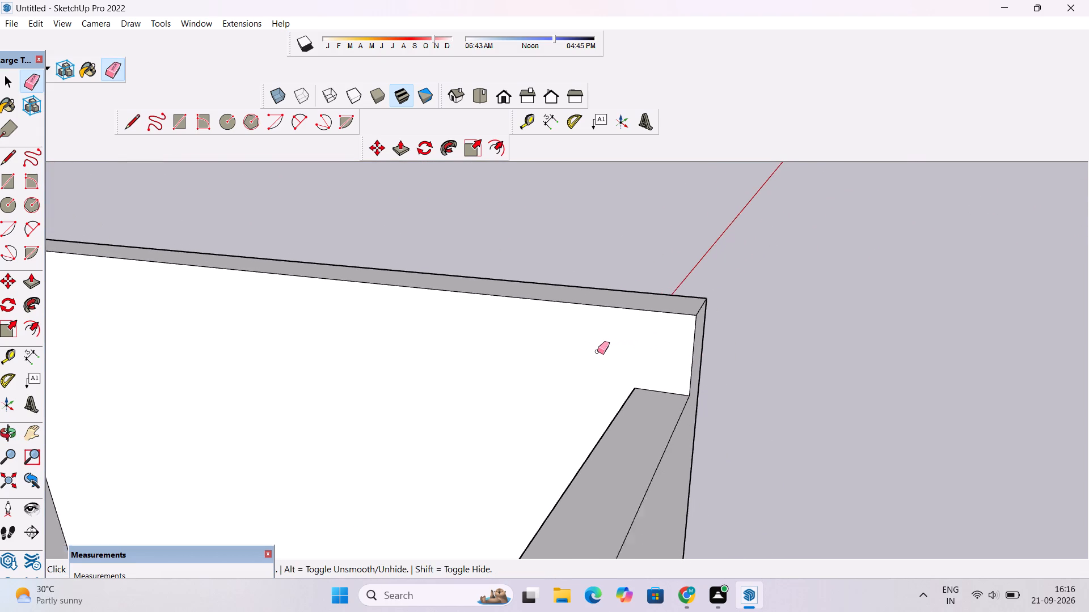
scroll(597, 351, down, 2)
Erase the vertical line dividing the inner face of the side wall farthest from the door, below its stepped top.
key(o)
drag(617, 362, 518, 368)
scroll(518, 368, down, 6)
drag(653, 399, 504, 409)
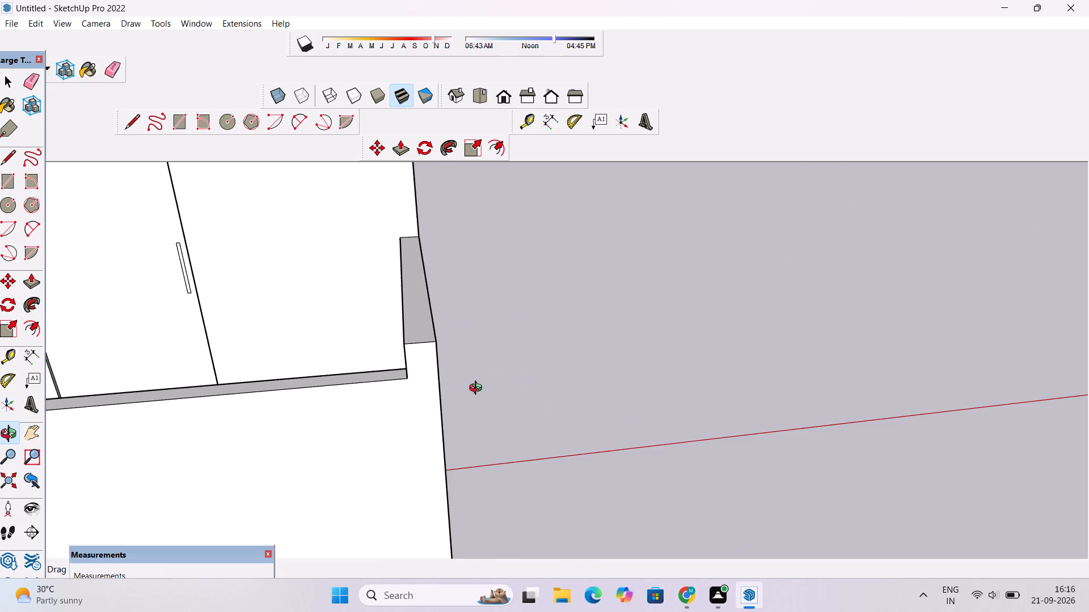
scroll(478, 389, down, 5)
scroll(422, 441, down, 4)
shift+drag(331, 416, 497, 385)
scroll(500, 384, down, 4)
drag(499, 384, 368, 355)
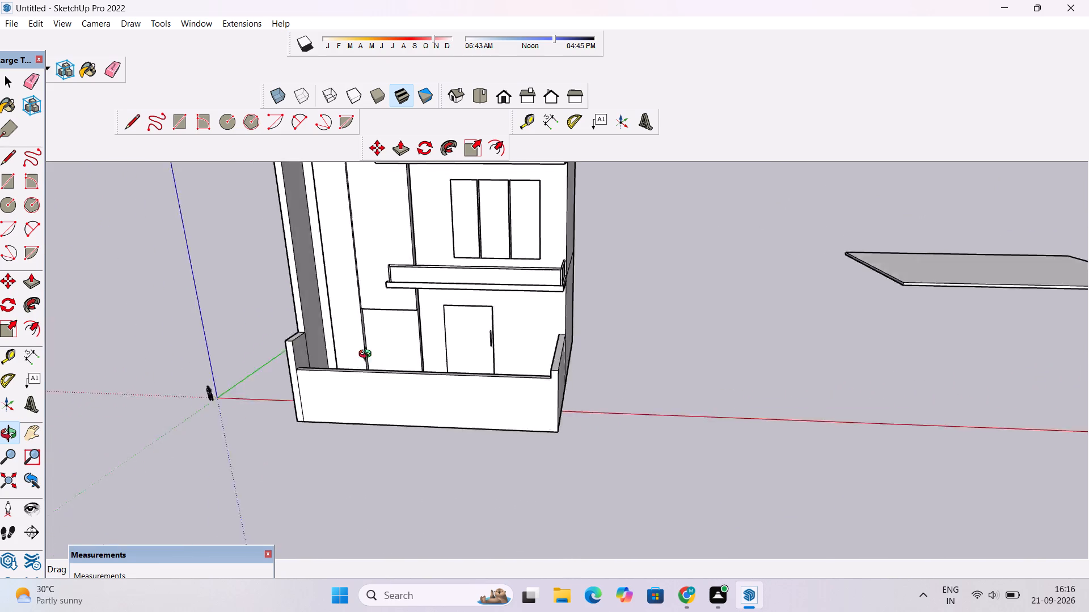
drag(368, 355, 366, 355)
scroll(344, 355, up, 3)
drag(325, 376, 385, 394)
scroll(392, 393, up, 3)
drag(382, 388, 421, 393)
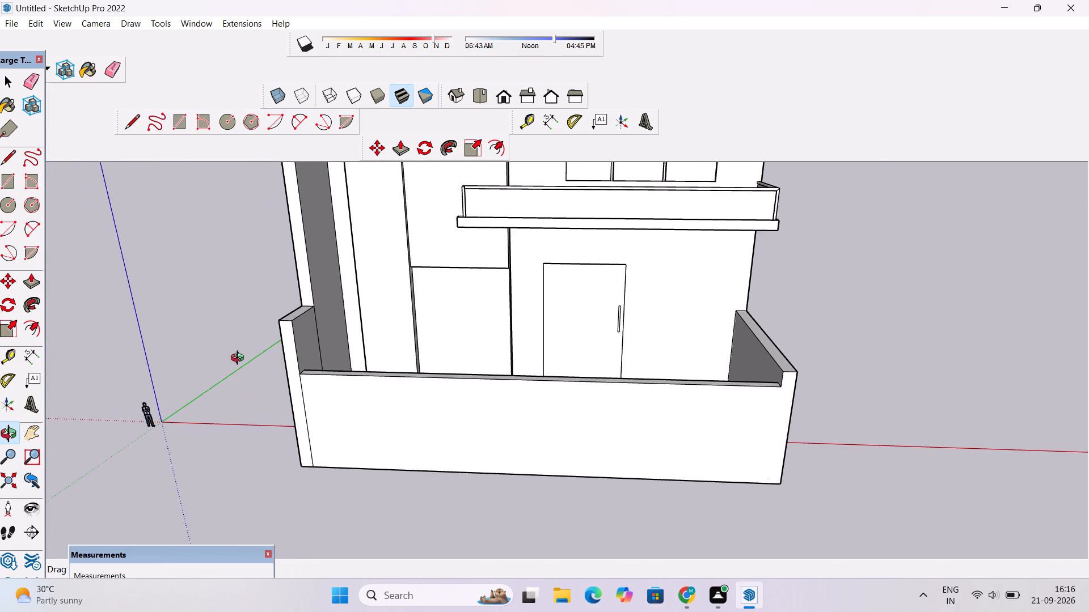
scroll(240, 359, up, 3)
drag(237, 360, 278, 354)
drag(530, 337, 396, 347)
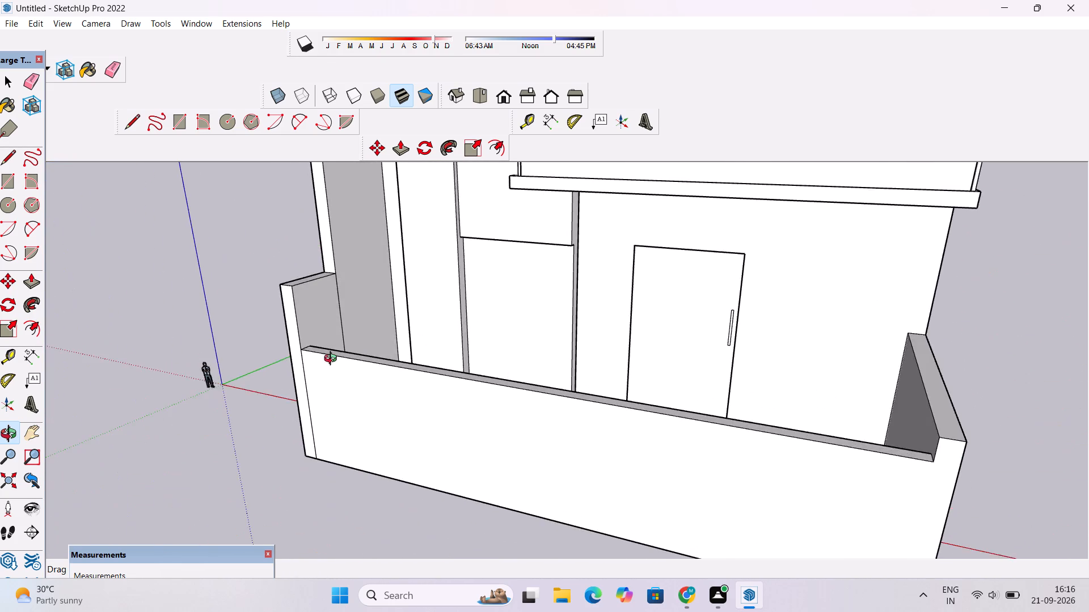
scroll(332, 360, down, 3)
drag(326, 365, 340, 375)
drag(340, 375, 365, 390)
shift+drag(366, 378, 372, 417)
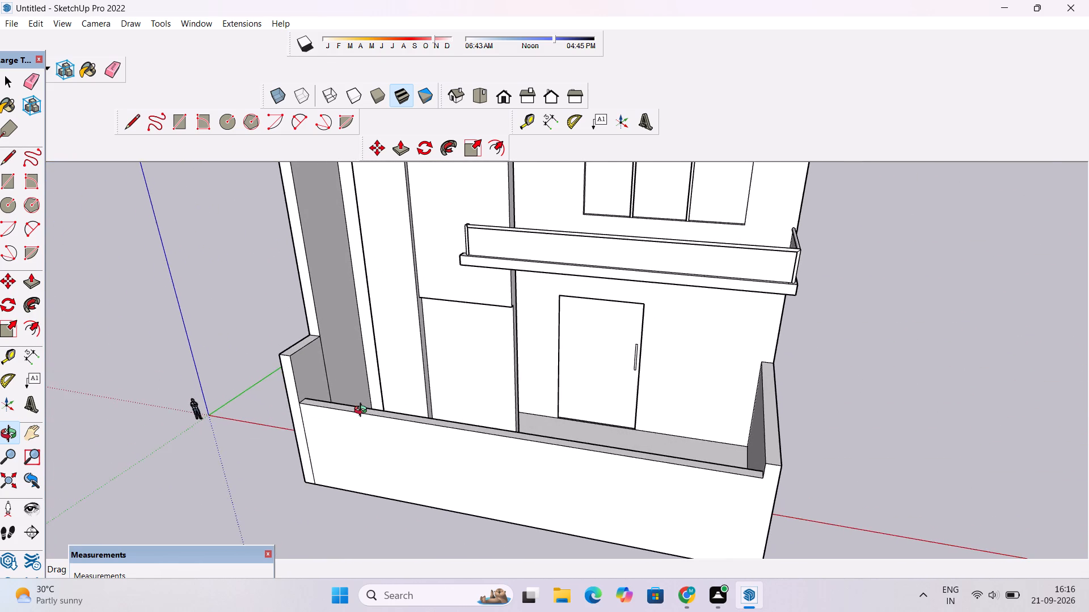
scroll(363, 411, up, 4)
key(e)
scroll(353, 406, up, 3)
drag(311, 312, 283, 331)
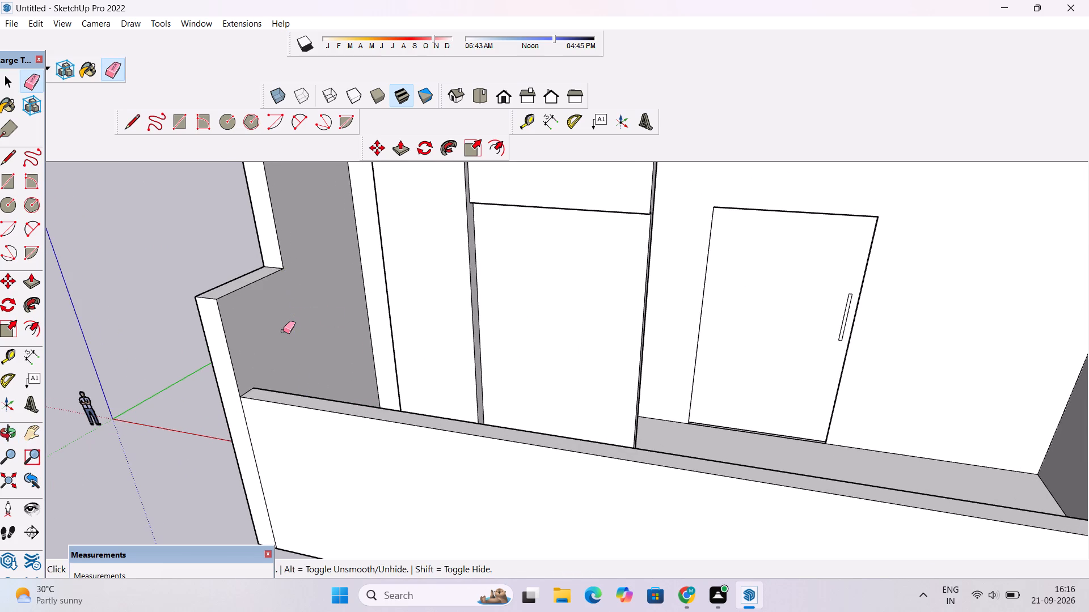
scroll(283, 331, down, 4)
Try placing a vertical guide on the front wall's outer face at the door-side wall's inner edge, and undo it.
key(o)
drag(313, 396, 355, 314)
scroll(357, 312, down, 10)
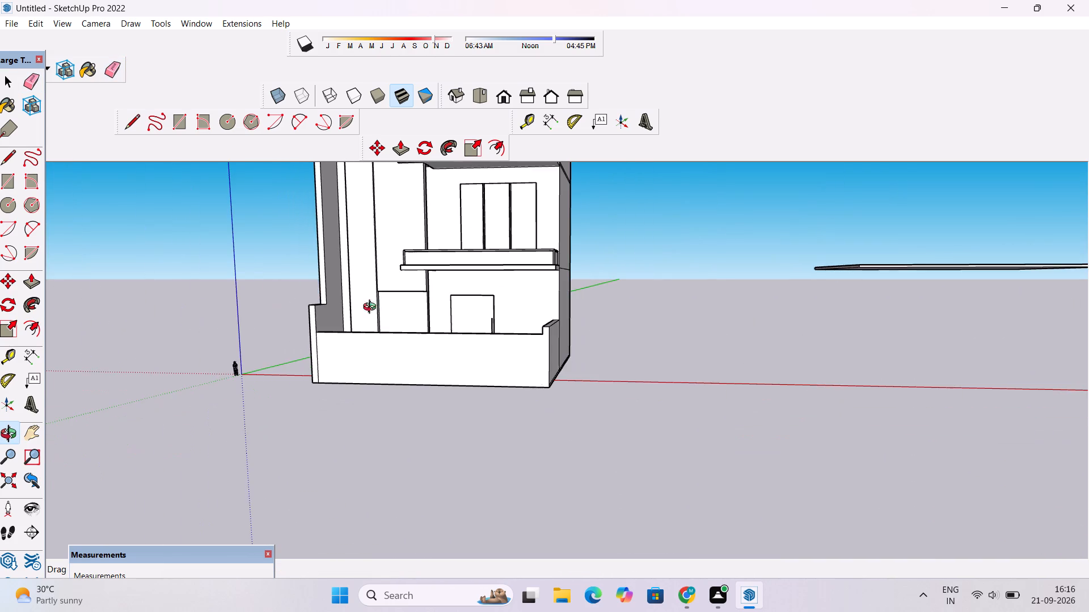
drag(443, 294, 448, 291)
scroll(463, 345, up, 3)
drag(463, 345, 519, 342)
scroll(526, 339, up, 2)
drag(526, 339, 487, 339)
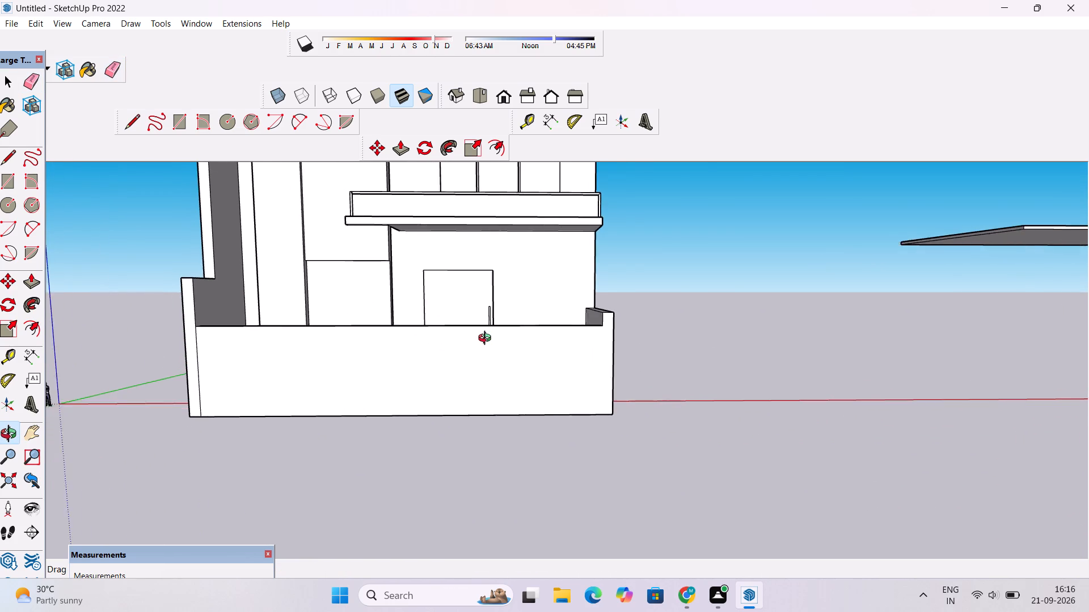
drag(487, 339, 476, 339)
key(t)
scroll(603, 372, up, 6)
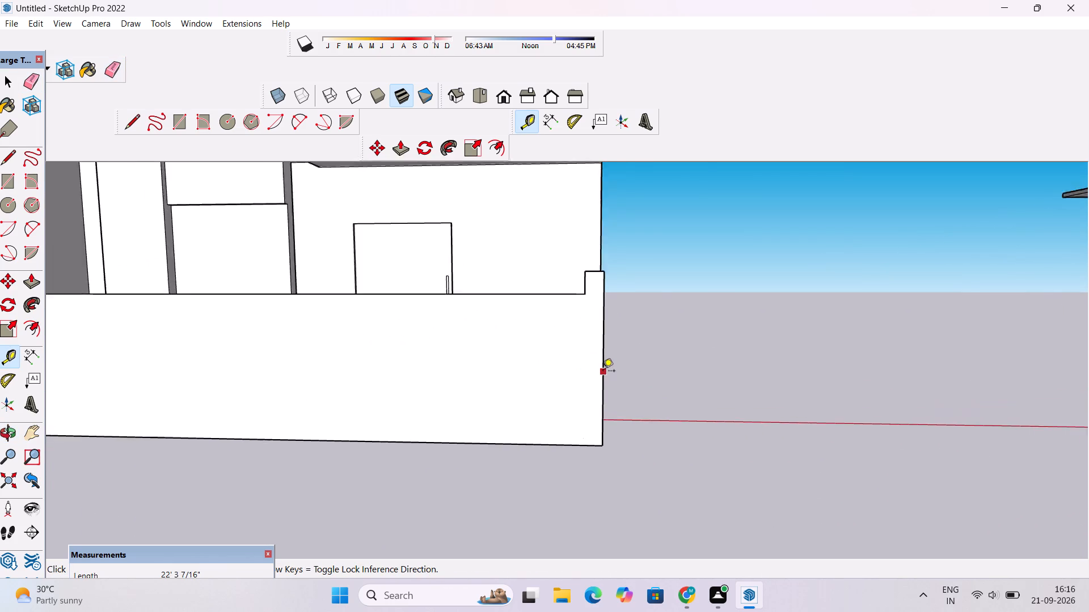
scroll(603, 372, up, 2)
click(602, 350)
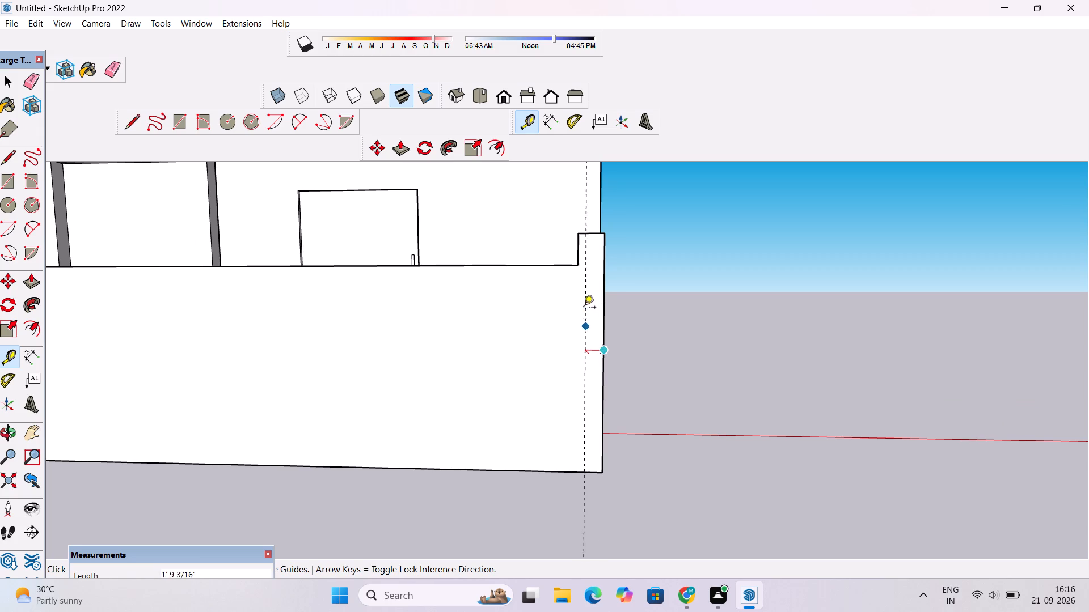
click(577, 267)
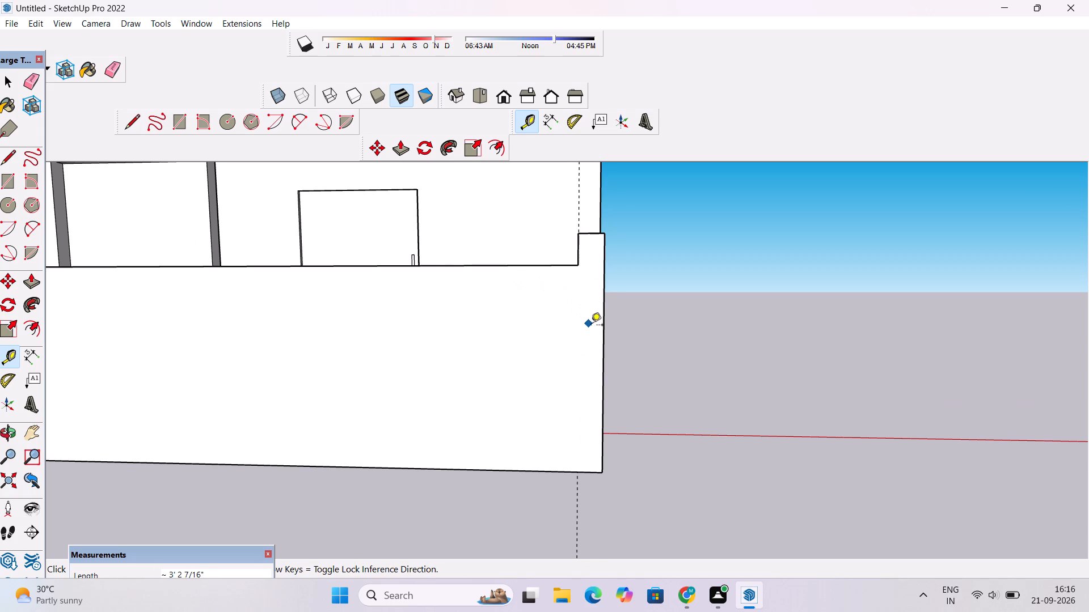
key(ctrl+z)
Place a vertical guide on the front wall's outer face, offset from its door-side outer edge to the wall's inner top corner.
scroll(608, 250, up, 4)
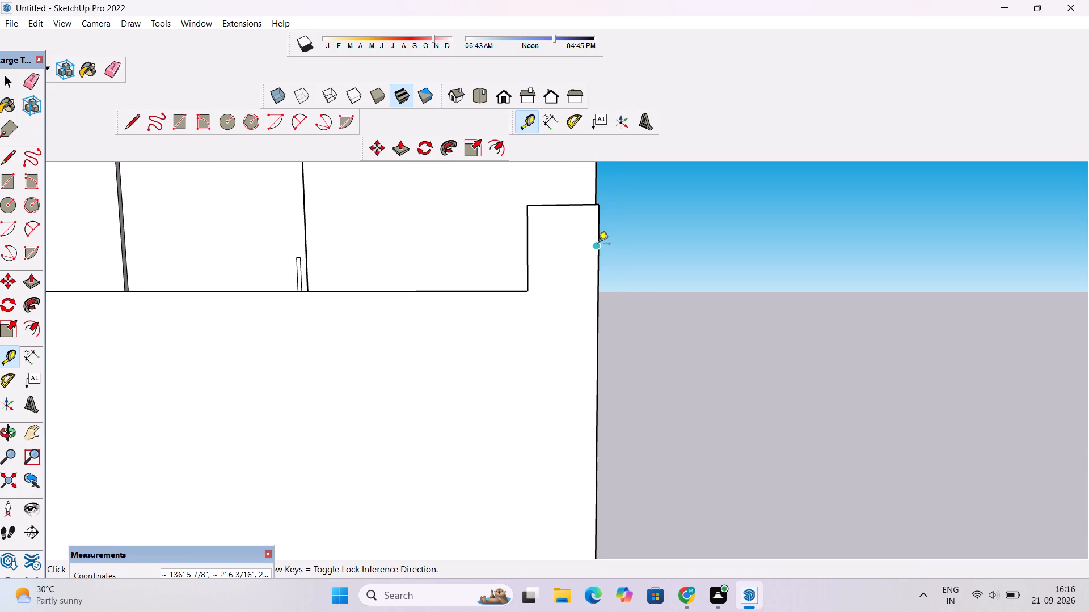
scroll(598, 245, up, 9)
click(599, 224)
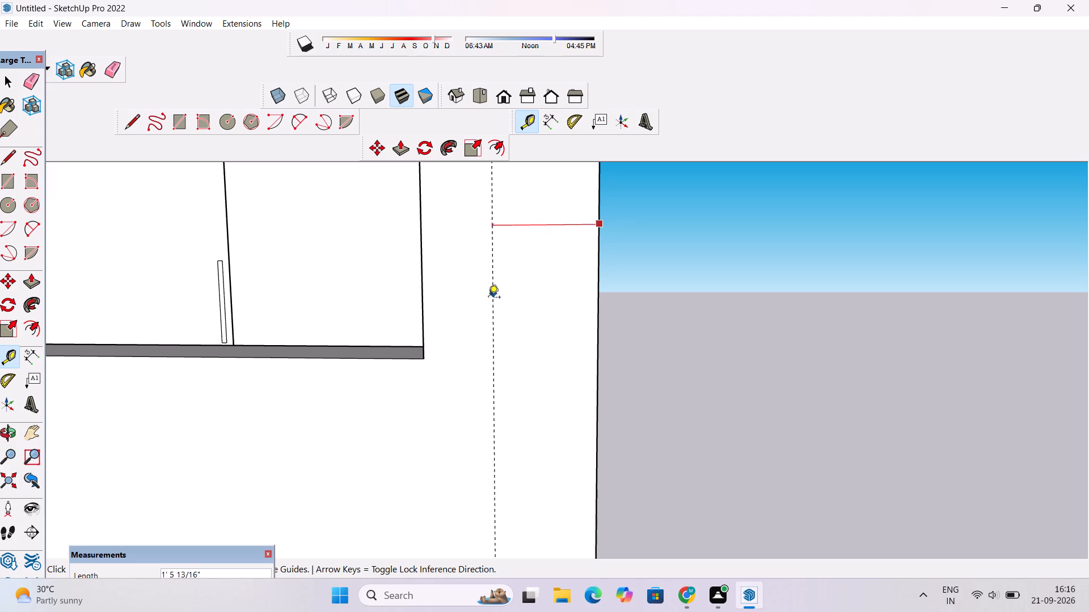
click(421, 359)
scroll(449, 322, down, 10)
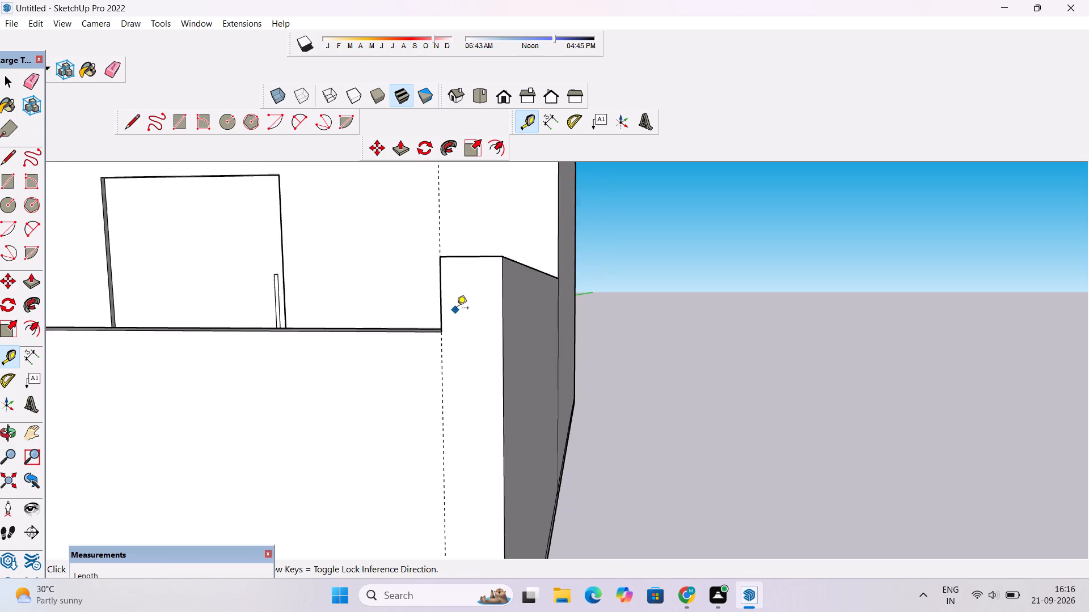
scroll(457, 309, down, 20)
scroll(457, 309, down, 1)
key(space)
Draw a vertical line about 20' 3" long along the guide, from the front face's bottom edge to the inner top corner.
scroll(442, 432, up, 6)
key(l)
scroll(442, 433, up, 4)
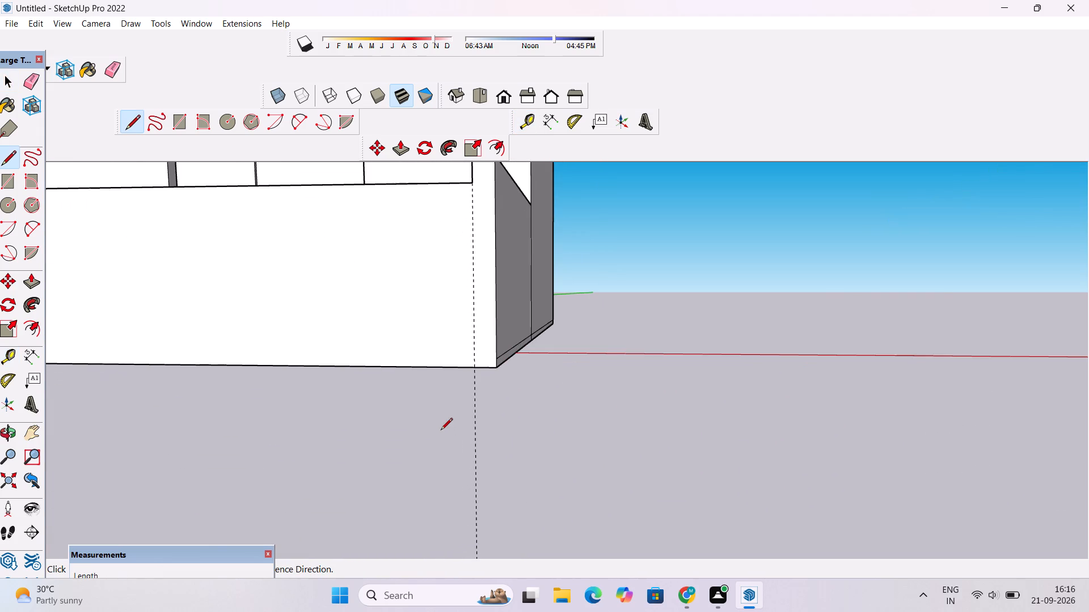
scroll(460, 350, up, 10)
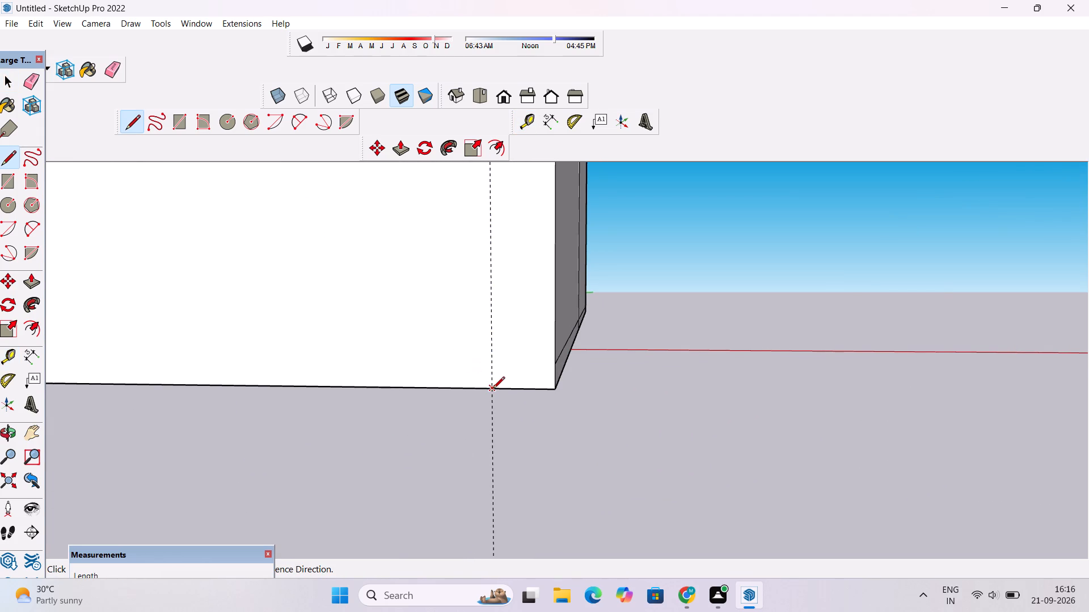
click(490, 388)
scroll(489, 352, down, 16)
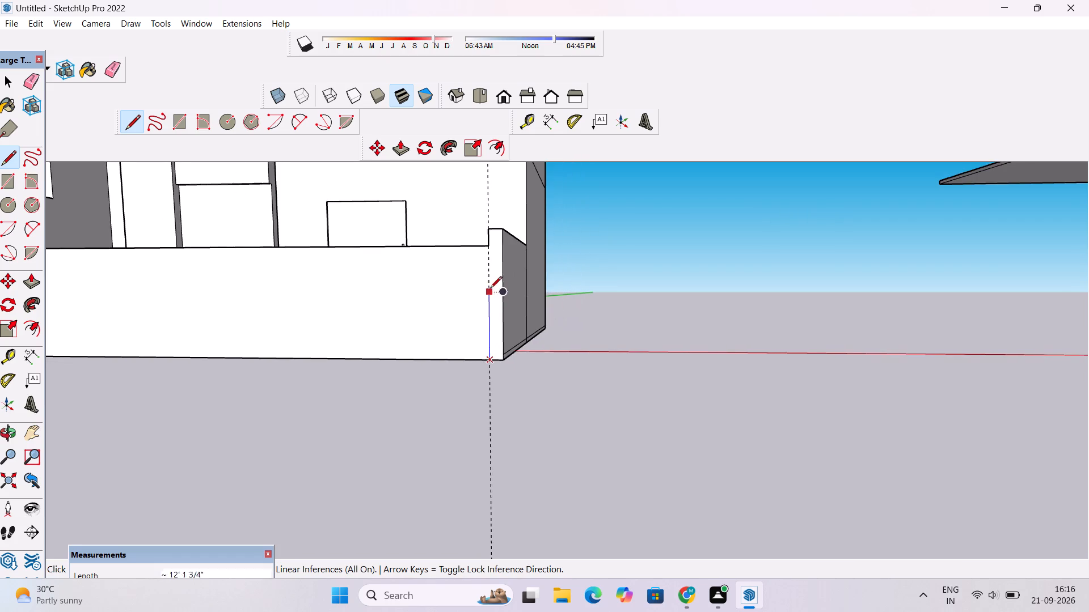
scroll(499, 241, up, 13)
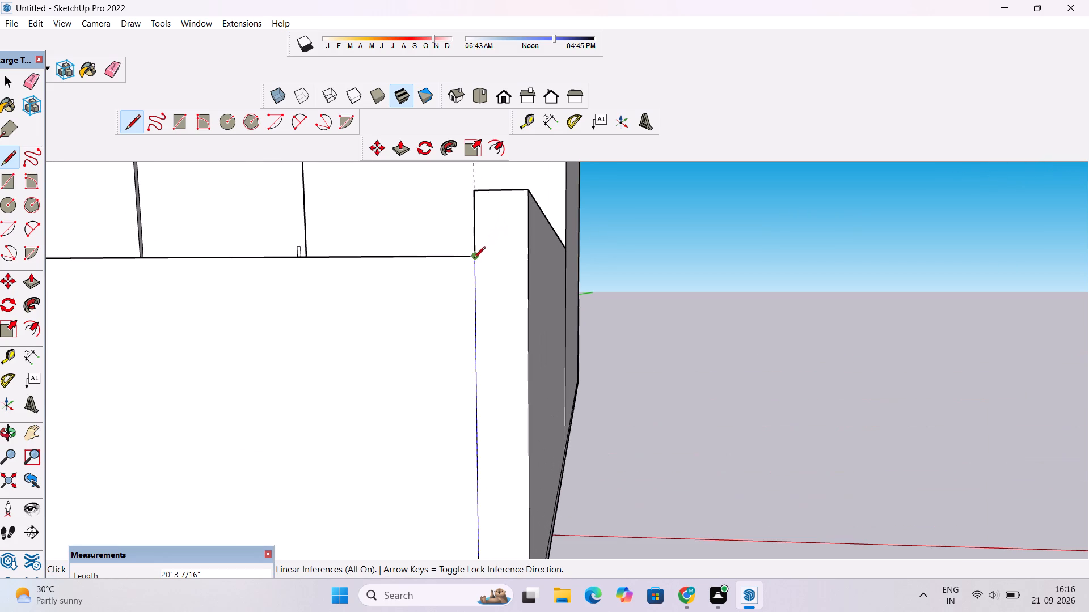
click(473, 259)
scroll(473, 259, down, 8)
key(space)
Erase the vertical guide running through the door-side end of the front wall's face.
scroll(475, 260, down, 10)
key(e)
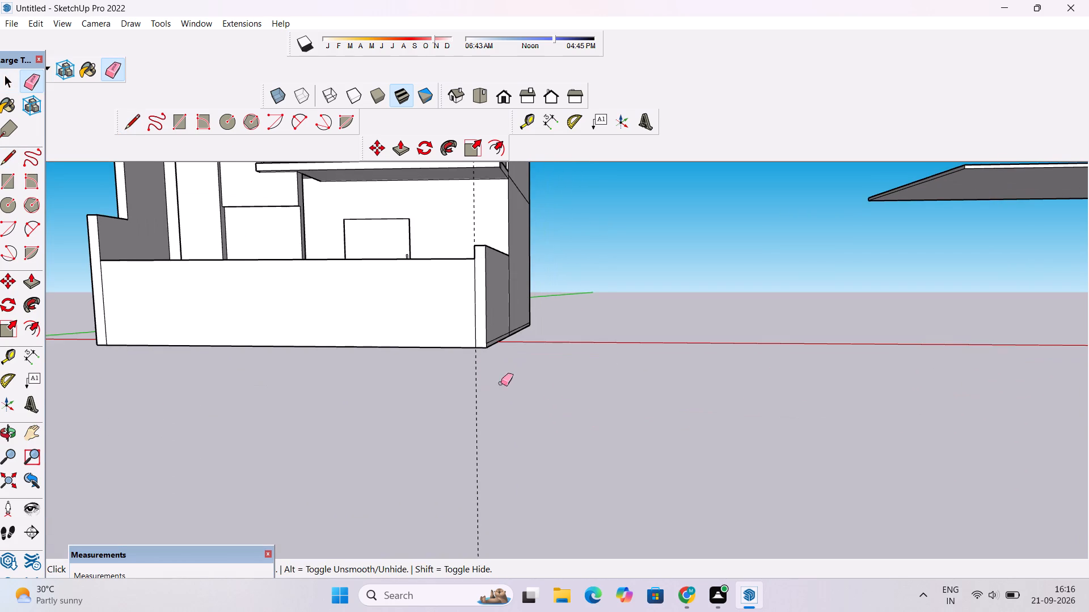
drag(501, 383, 450, 443)
scroll(450, 443, down, 5)
Examine the whole building from the front and above, and the slatted canopy and balconies from below.
key(o)
scroll(450, 443, down, 4)
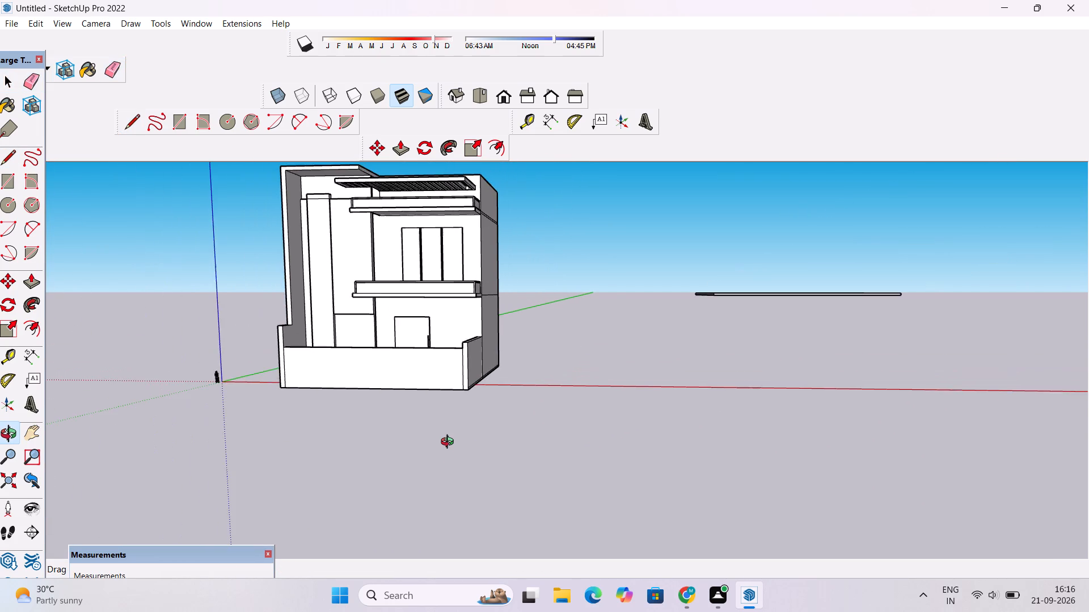
scroll(450, 444, down, 9)
scroll(433, 411, up, 4)
scroll(382, 375, up, 12)
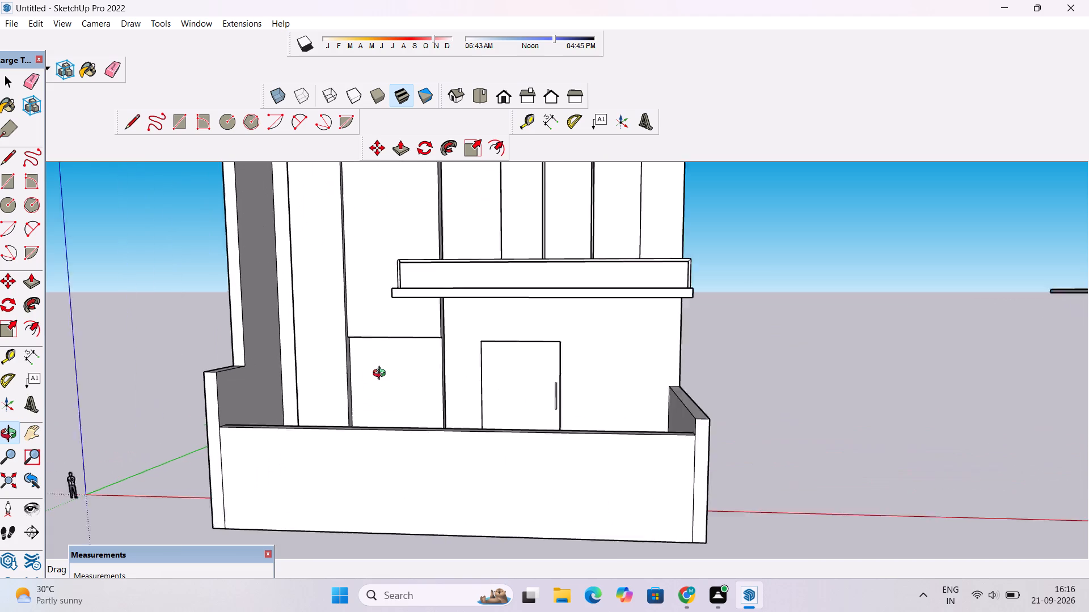
scroll(382, 375, up, 1)
scroll(382, 375, down, 2)
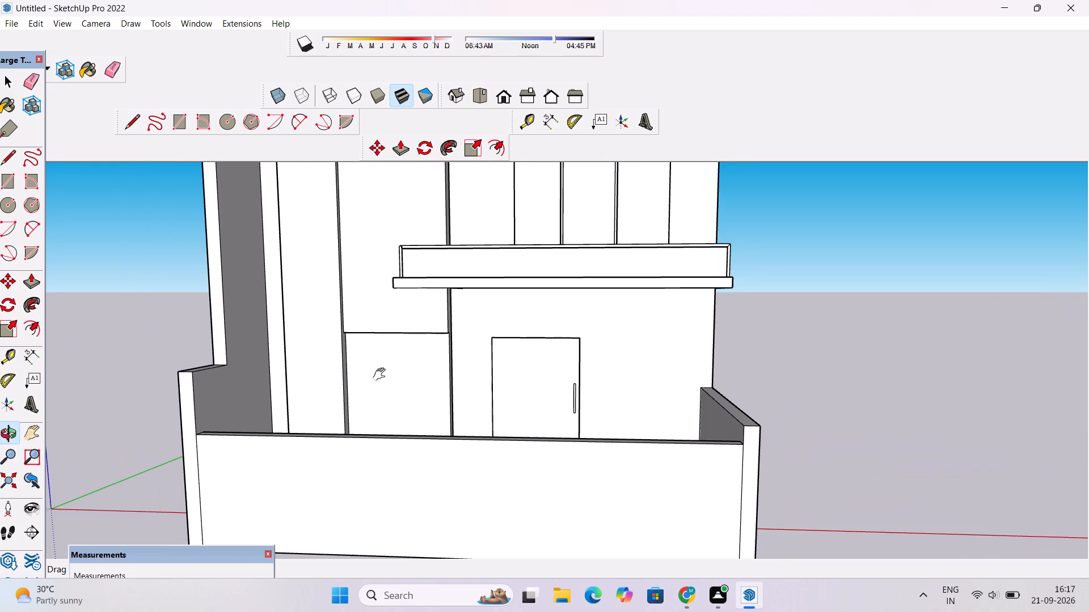
shift+drag(381, 375, 391, 392)
scroll(391, 392, down, 5)
drag(368, 399, 531, 397)
scroll(517, 386, down, 5)
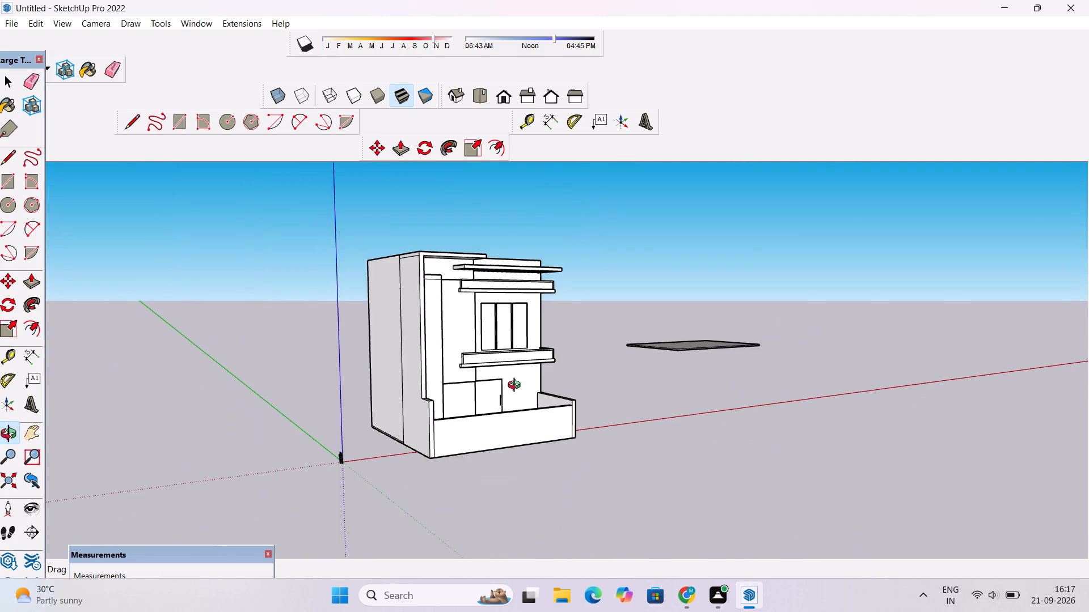
scroll(517, 386, down, 1)
drag(736, 355, 720, 388)
scroll(461, 369, down, 4)
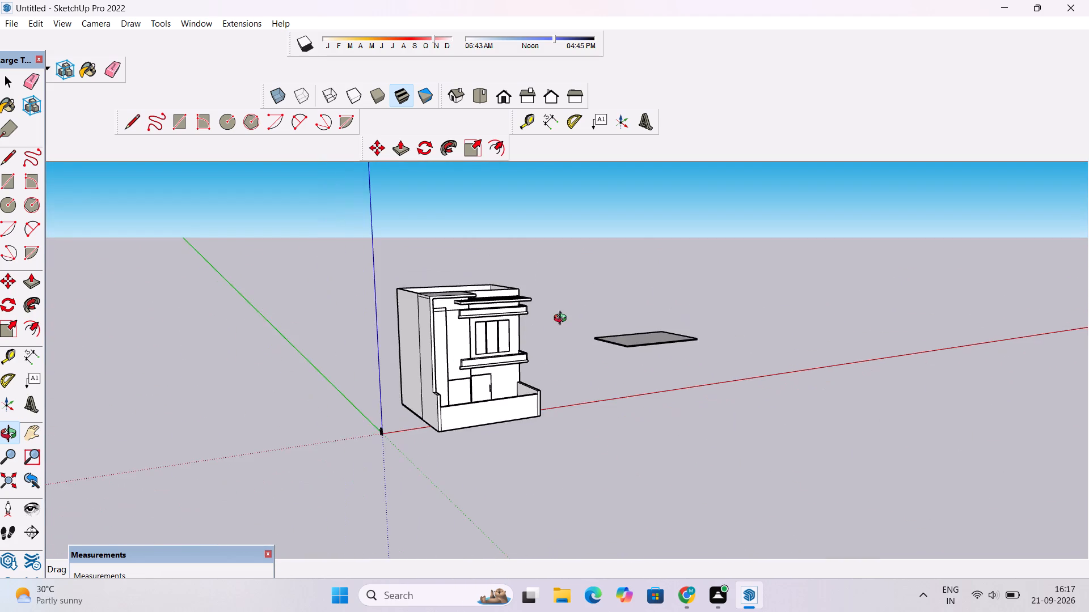
drag(563, 320, 503, 433)
scroll(491, 295, up, 3)
scroll(503, 333, down, 5)
drag(456, 427, 526, 396)
scroll(529, 388, down, 4)
drag(583, 365, 495, 375)
scroll(487, 373, up, 4)
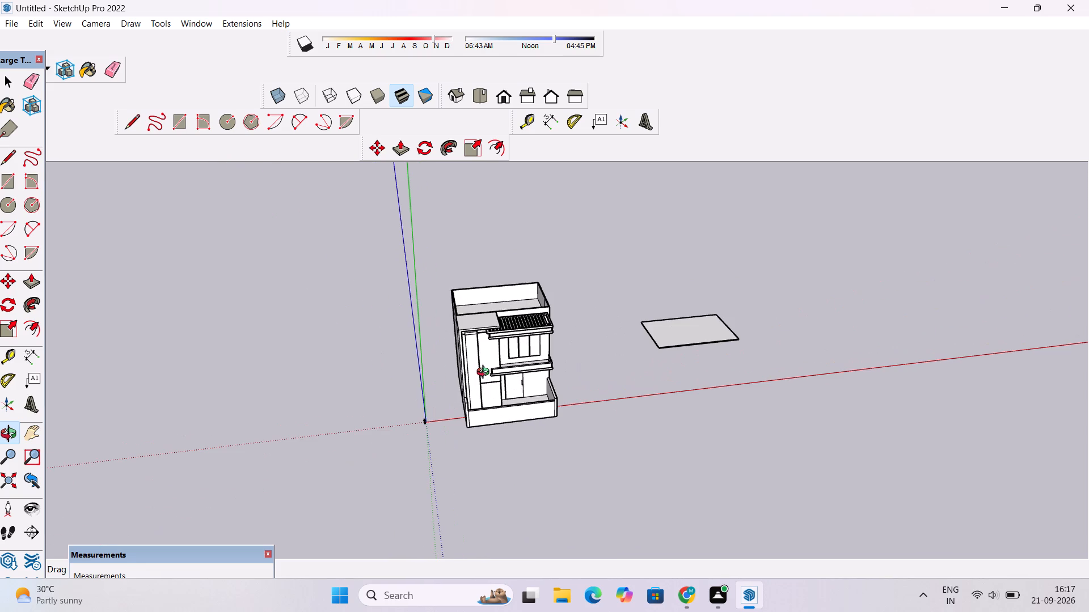
scroll(486, 373, up, 1)
shift+scroll(486, 373, down, 1)
shift+drag(486, 373, 488, 399)
scroll(488, 399, up, 2)
drag(452, 406, 533, 411)
scroll(548, 405, up, 4)
drag(558, 435, 470, 444)
scroll(460, 441, up, 5)
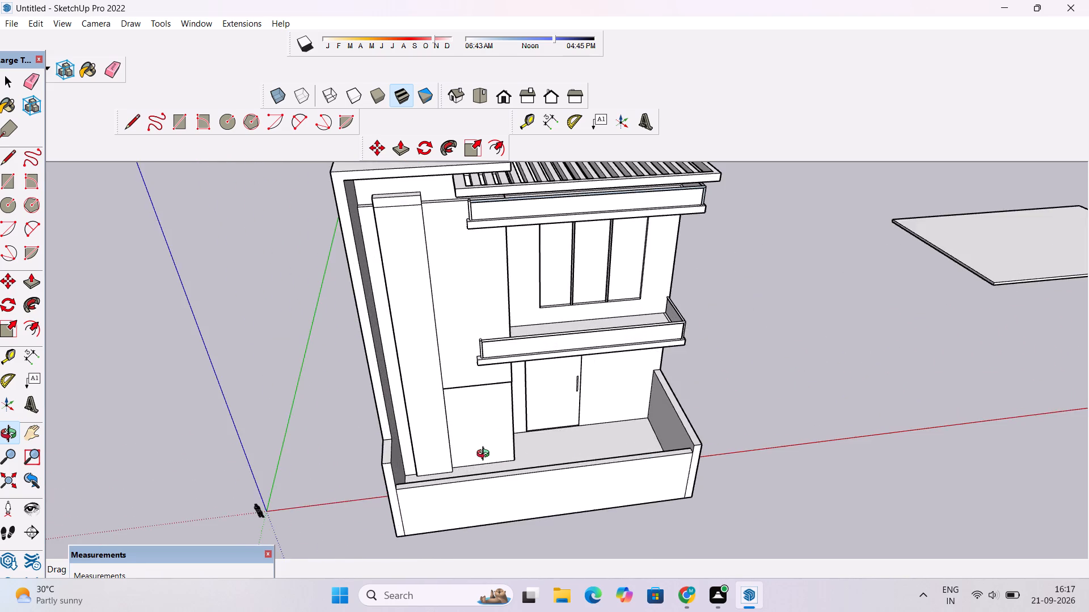
drag(486, 455, 447, 356)
shift+drag(493, 414, 438, 414)
scroll(437, 414, up, 1)
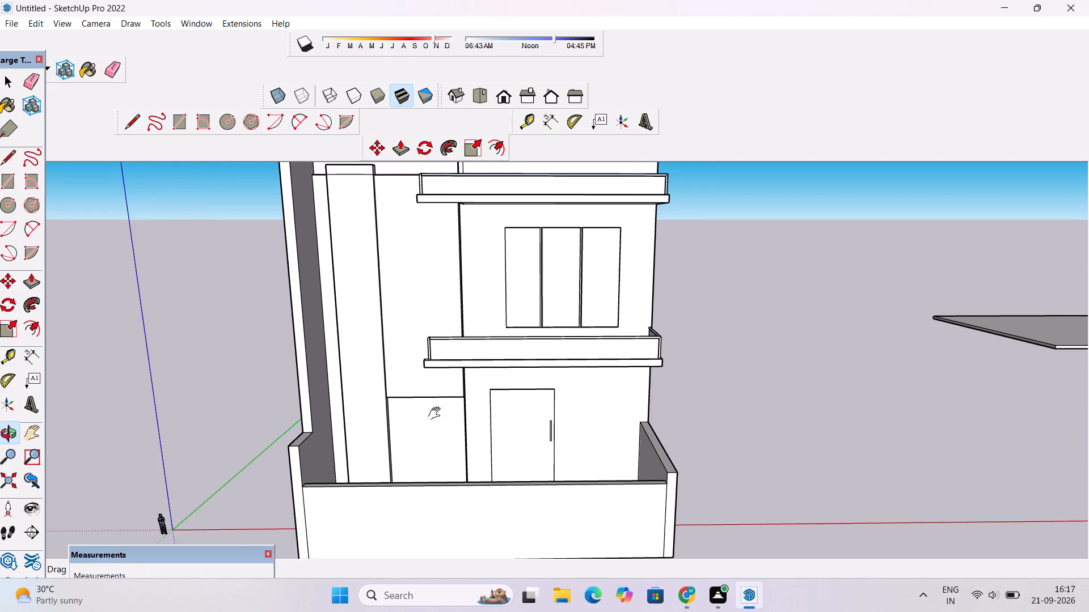
shift+drag(437, 414, 442, 422)
scroll(442, 422, down, 2)
shift+drag(463, 404, 422, 426)
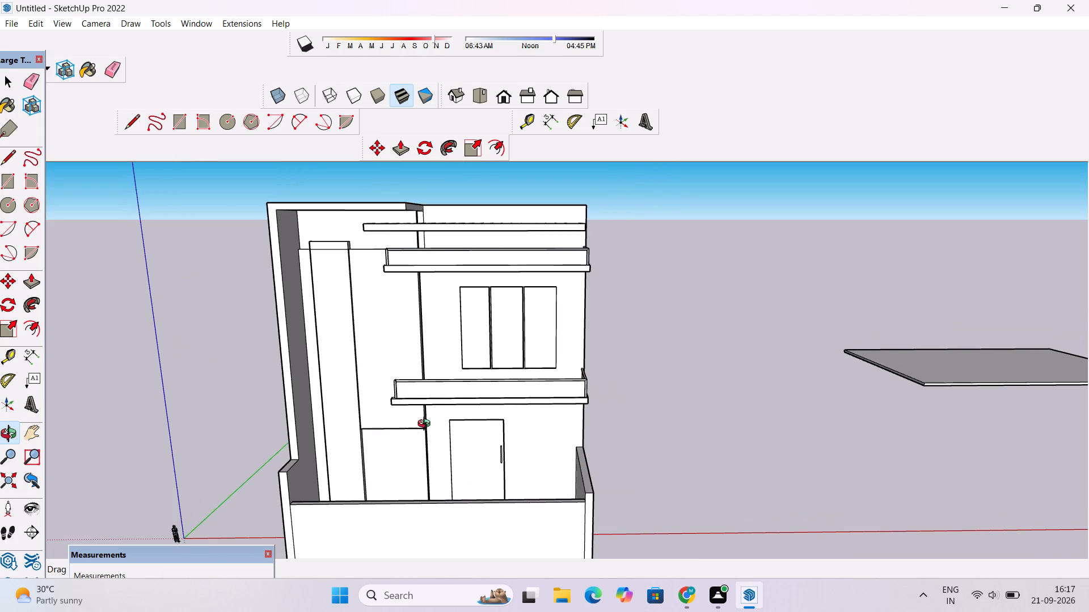
drag(441, 424, 456, 271)
scroll(456, 271, up, 4)
drag(450, 280, 365, 275)
scroll(369, 322, up, 2)
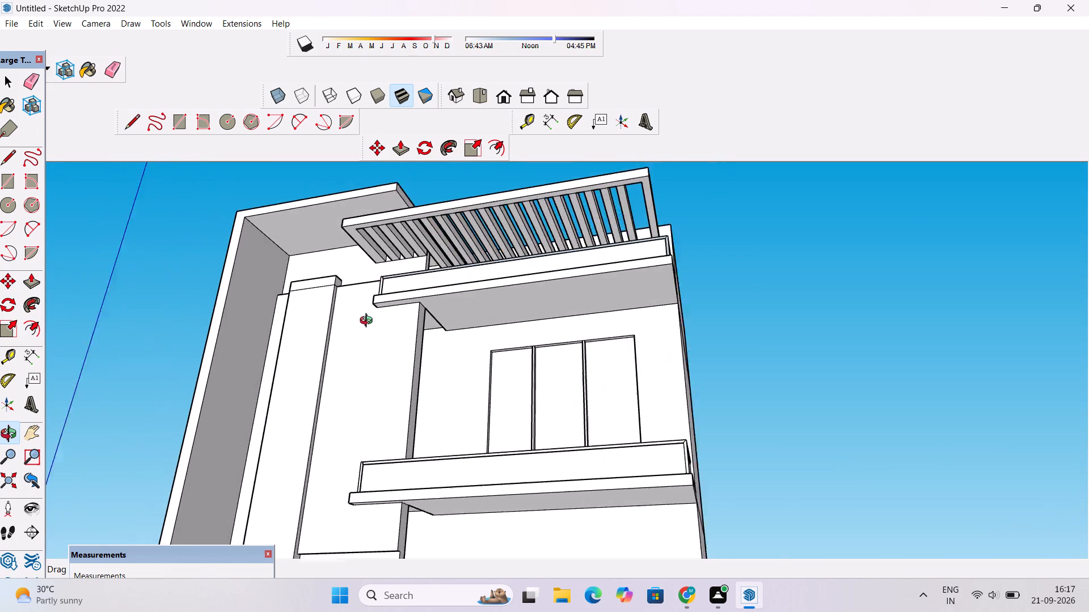
Draw a circle of 6" radius on the upper balcony's underside, near the back wall at the end beside the projecting wall.
scroll(369, 322, up, 1)
drag(454, 362, 499, 249)
shift+drag(489, 269, 422, 316)
scroll(421, 354, up, 4)
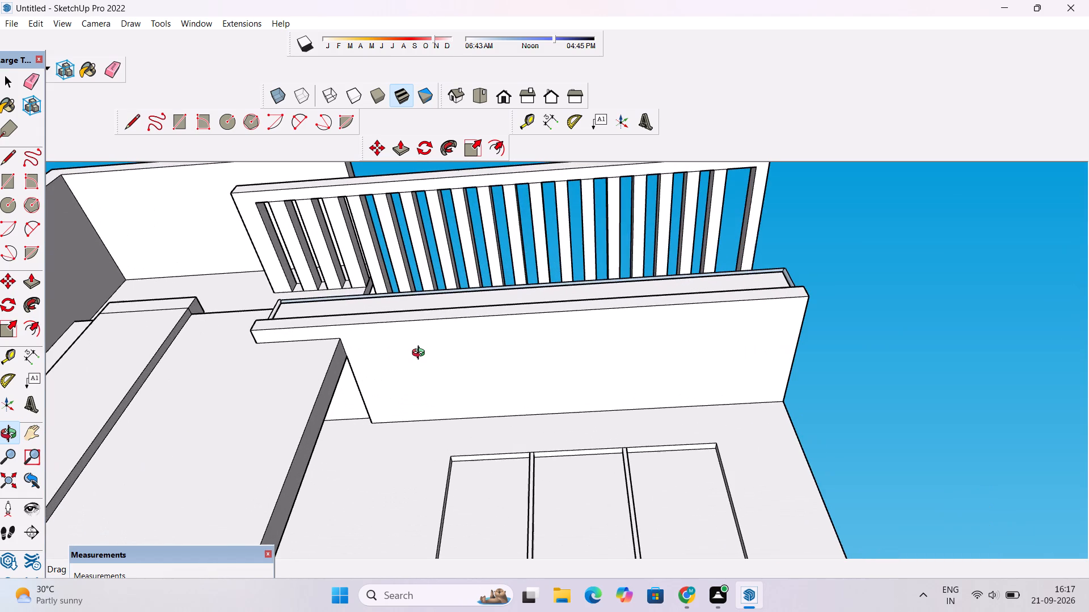
drag(415, 353, 421, 250)
scroll(419, 299, up, 2)
drag(419, 312, 421, 396)
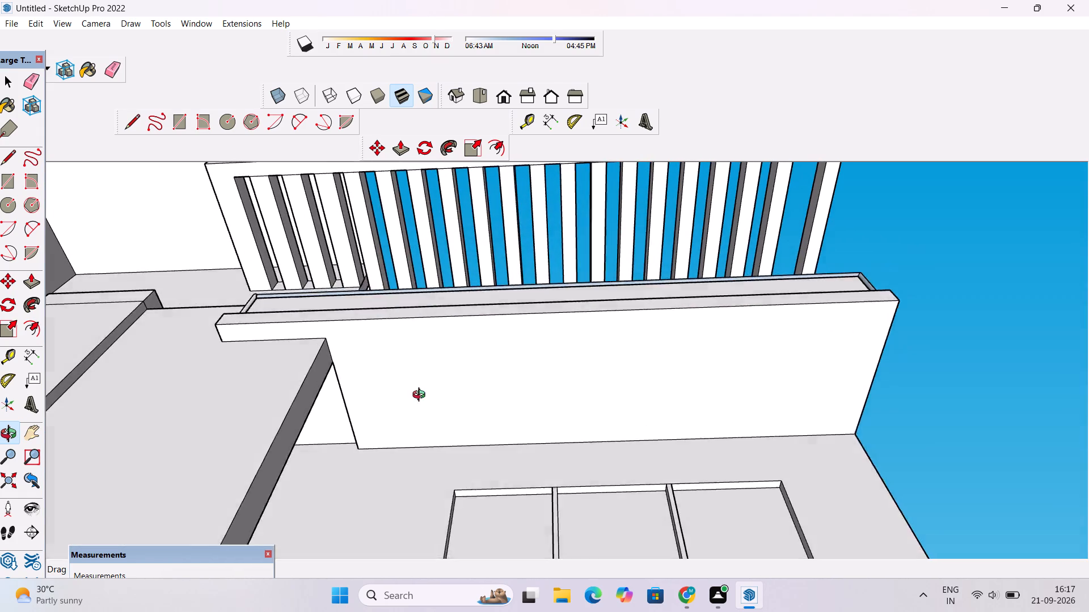
drag(421, 396, 421, 443)
shift+drag(420, 447, 399, 390)
drag(403, 386, 410, 423)
shift+drag(411, 423, 407, 394)
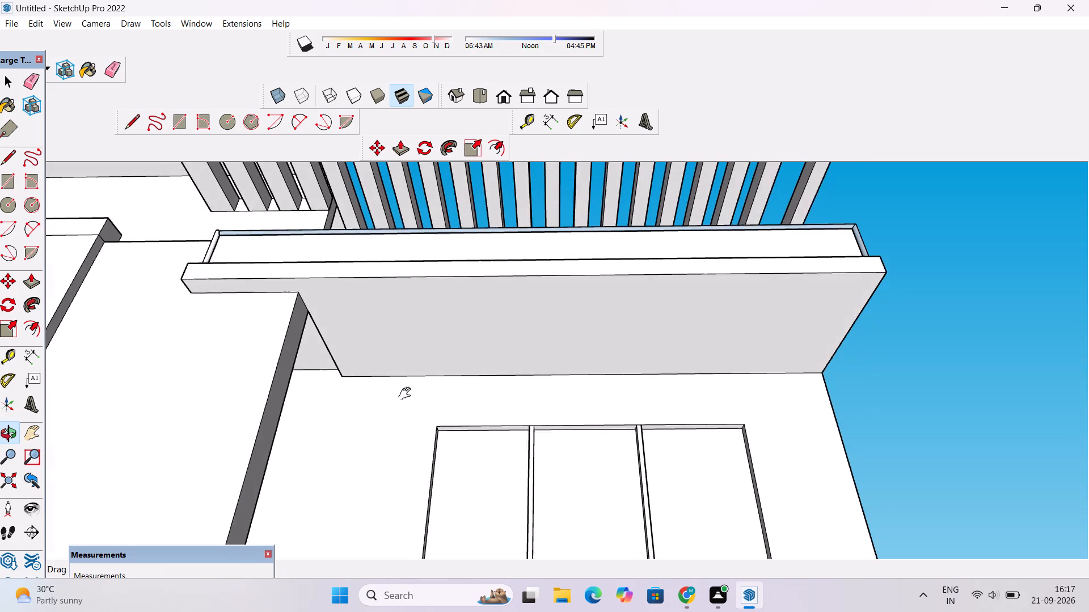
shift+drag(407, 394, 407, 392)
scroll(405, 354, down, 5)
drag(434, 375, 432, 331)
shift+drag(432, 331, 424, 319)
scroll(420, 318, up, 2)
key(c)
scroll(418, 318, down, 3)
scroll(361, 329, up, 10)
click(429, 337)
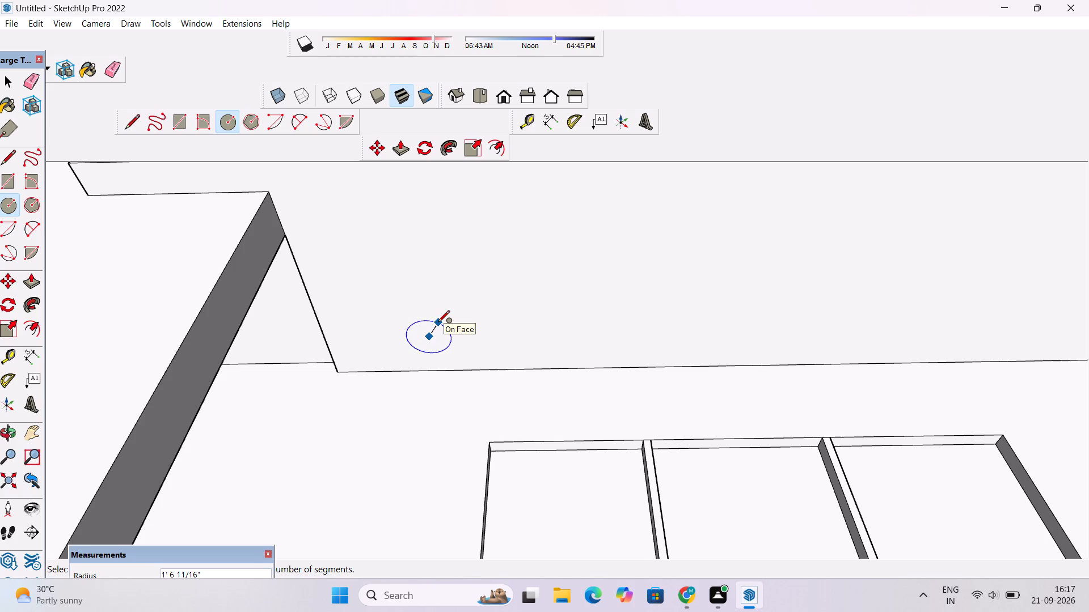
text(6")
key(Return)
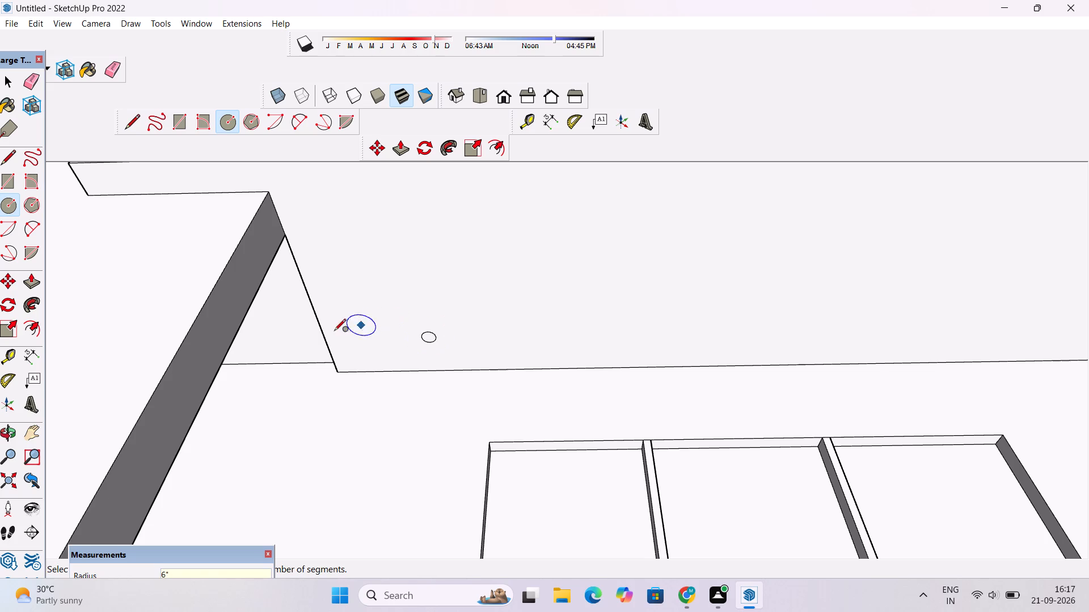
Copy the circle about 39' 7" parallel to the back wall, toward the far end of the upper balcony's underside.
key(space)
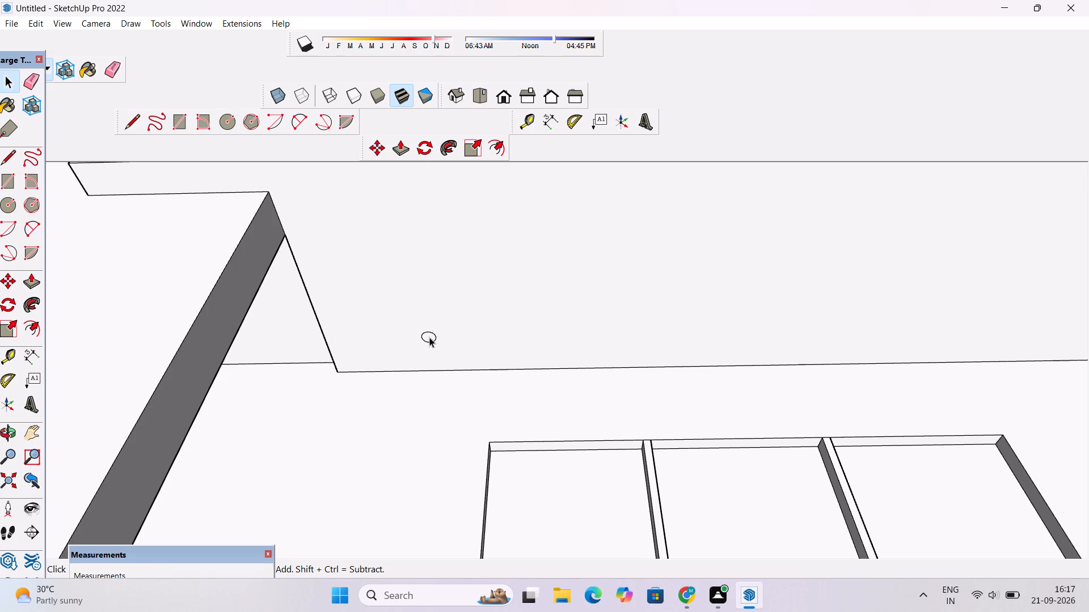
double_click(429, 337)
key(m)
scroll(429, 337, down, 3)
scroll(424, 338, up, 9)
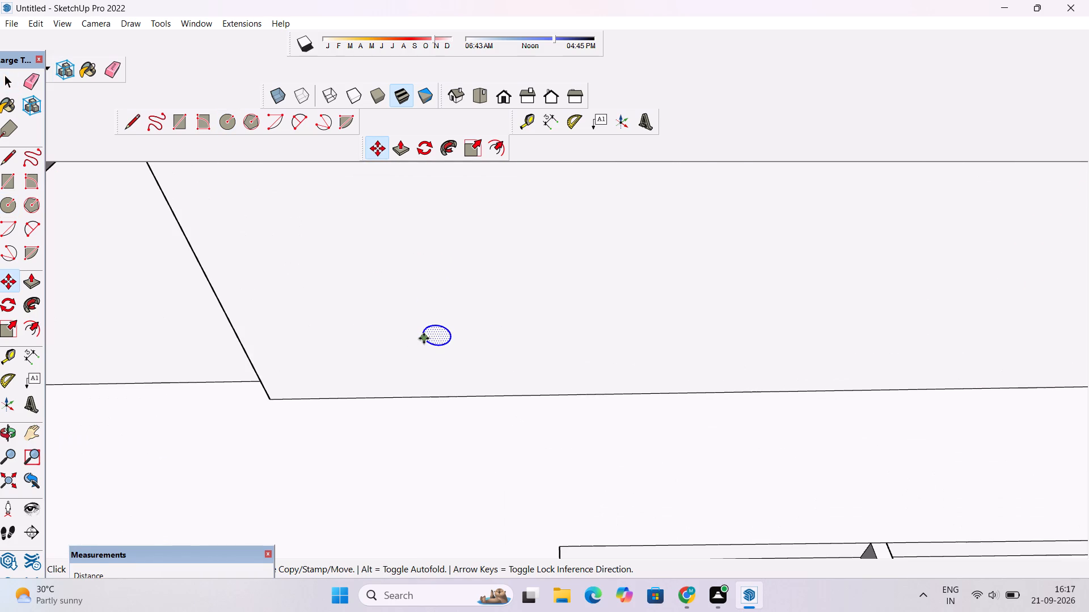
click(423, 337)
scroll(448, 330, down, 14)
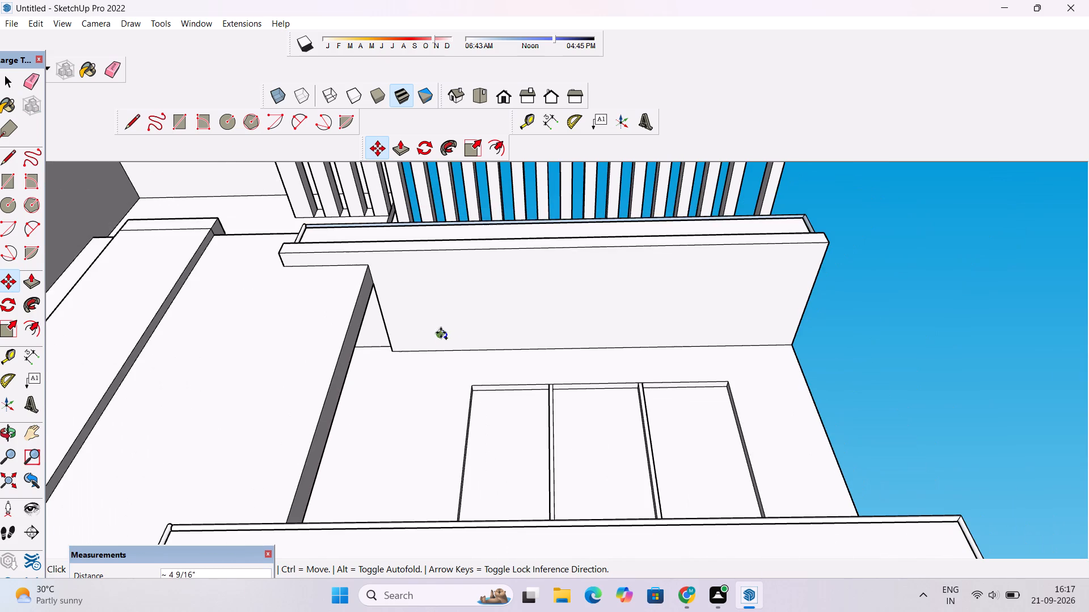
scroll(500, 329, down, 2)
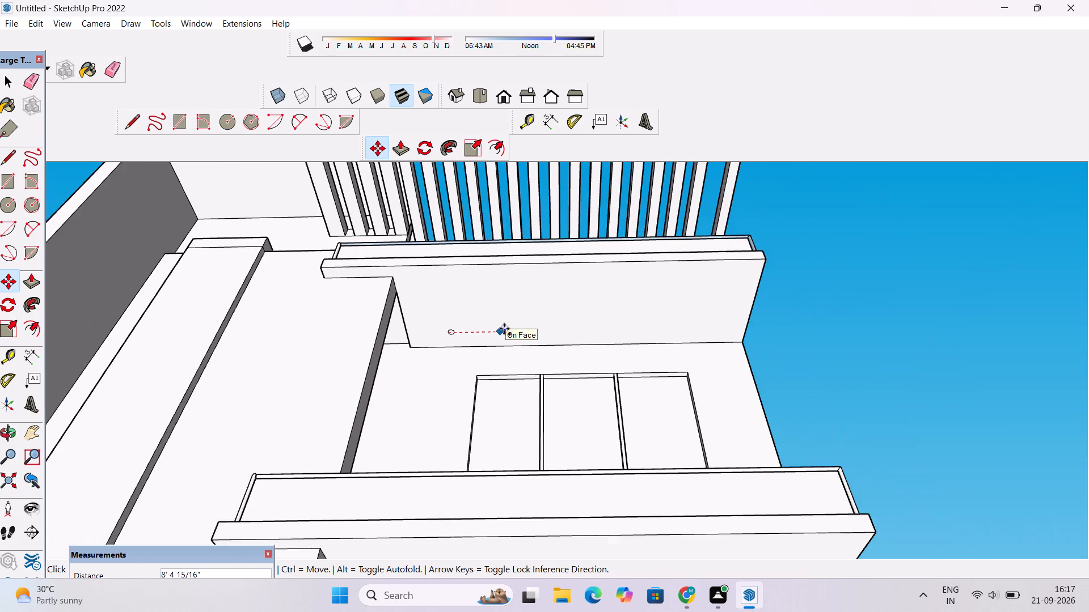
scroll(615, 329, up, 2)
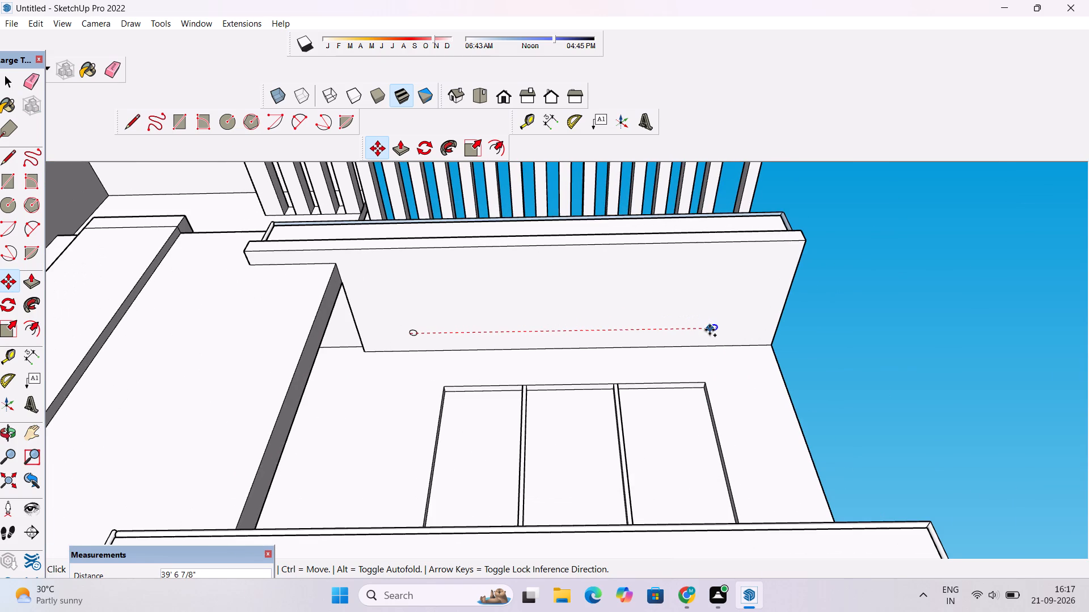
click(710, 330)
Copy the far-end circle back along the same row, about midway between the two existing circles.
scroll(703, 335, up, 9)
click(719, 318)
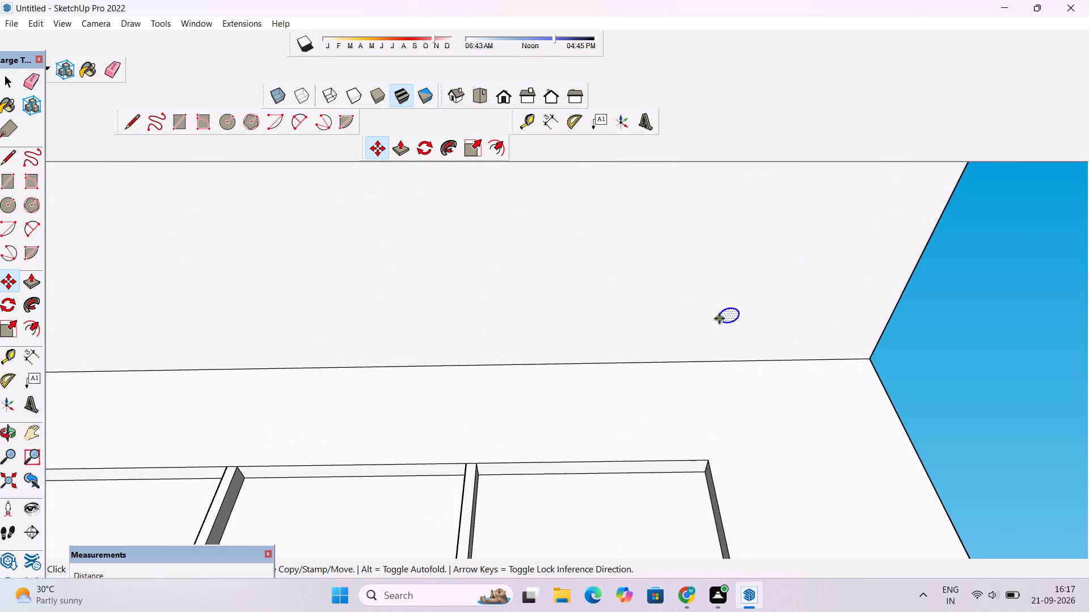
scroll(643, 322, down, 8)
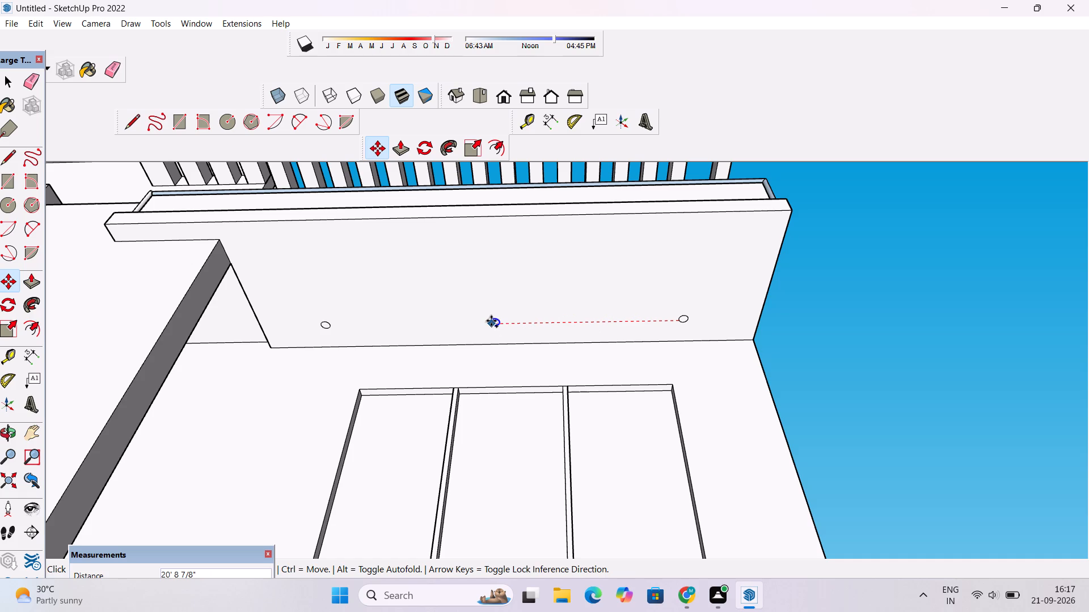
click(503, 319)
Copy the middle circle outward toward the balcony's front edge, placing it between the first and middle circles.
scroll(504, 325, up, 4)
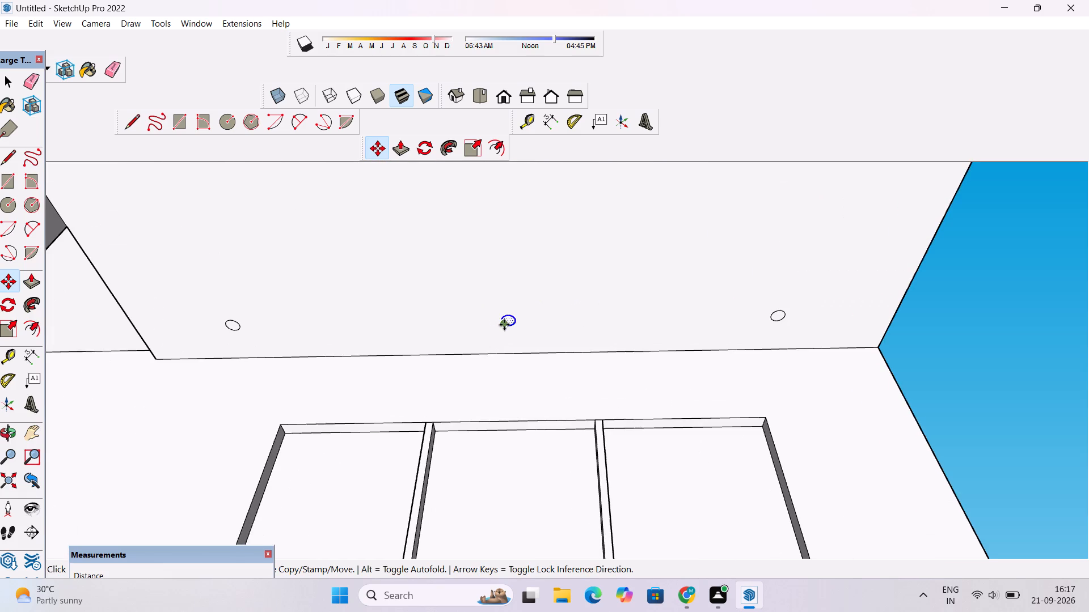
click(507, 317)
scroll(507, 292, down, 5)
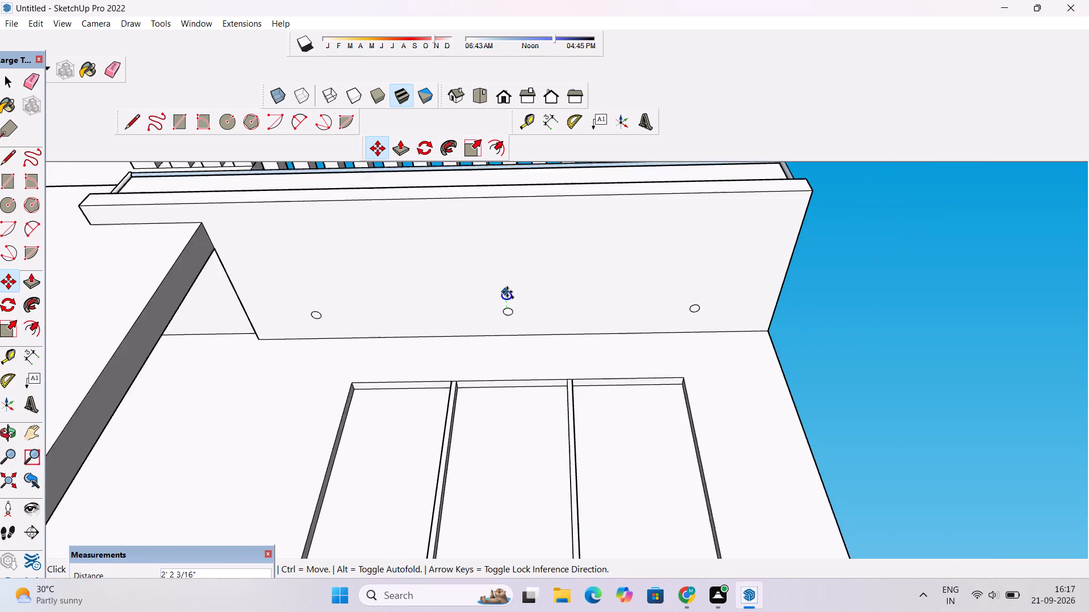
scroll(507, 292, down, 5)
scroll(502, 261, up, 5)
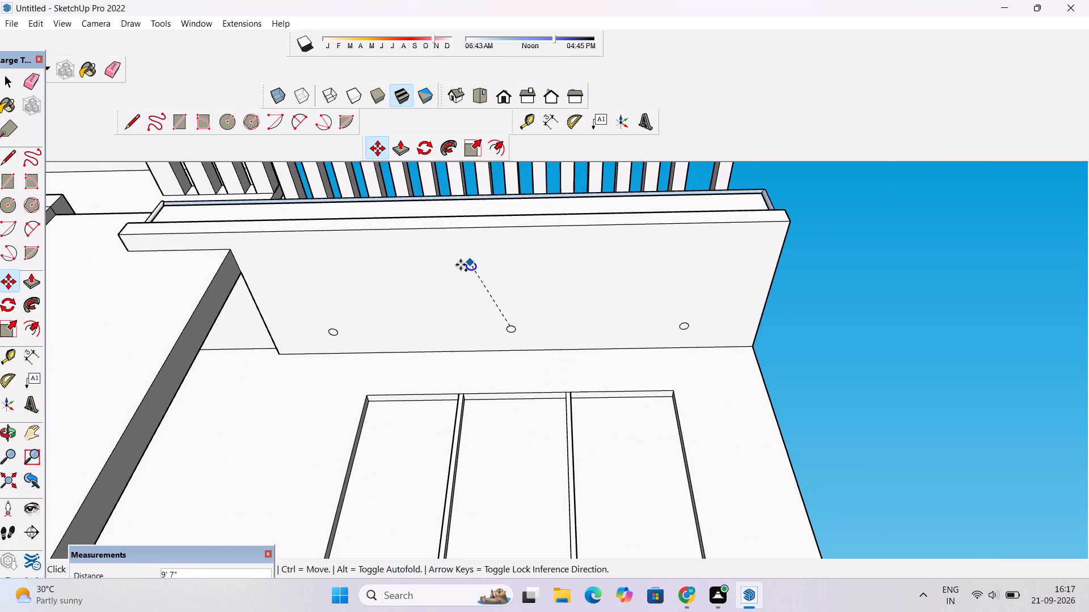
click(406, 273)
Copy the outer circle about 19' 9" parallel to the balcony's front edge, placing it between the middle and far-end circles.
scroll(406, 276, up, 4)
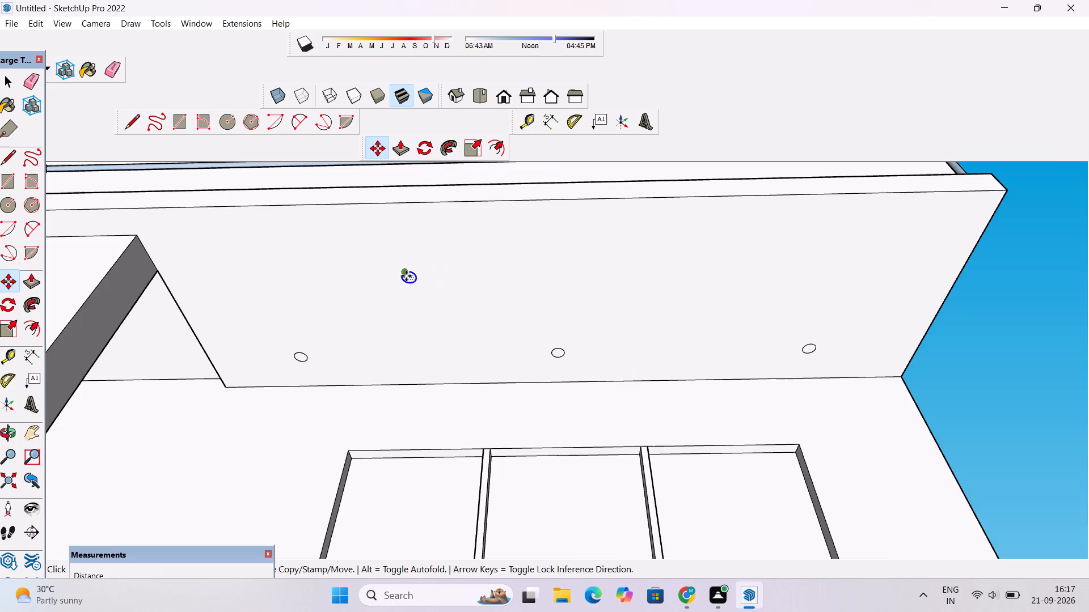
scroll(406, 276, up, 4)
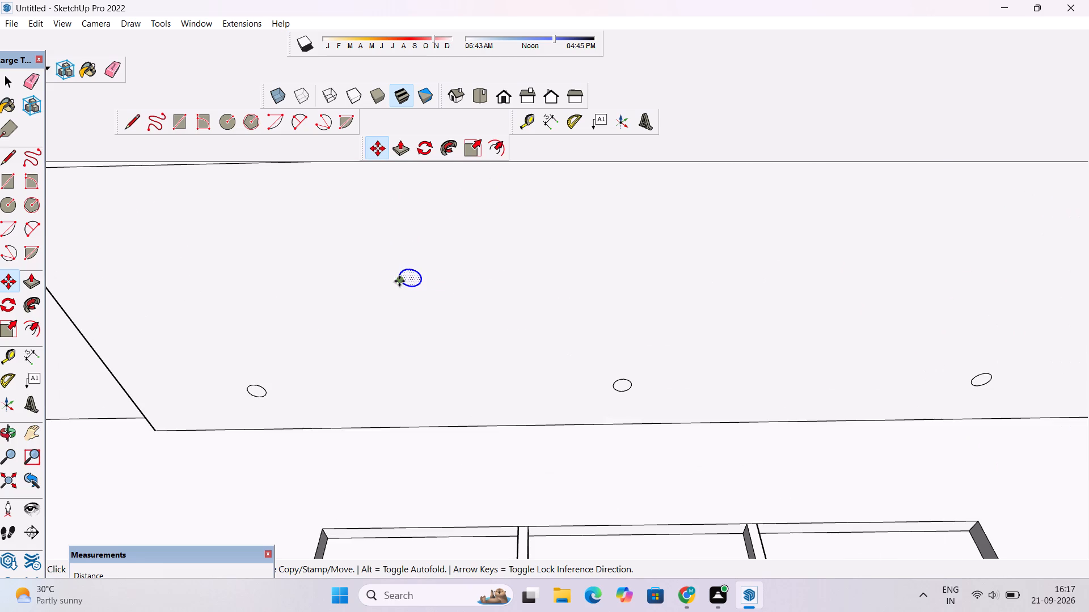
click(399, 281)
scroll(429, 278, down, 10)
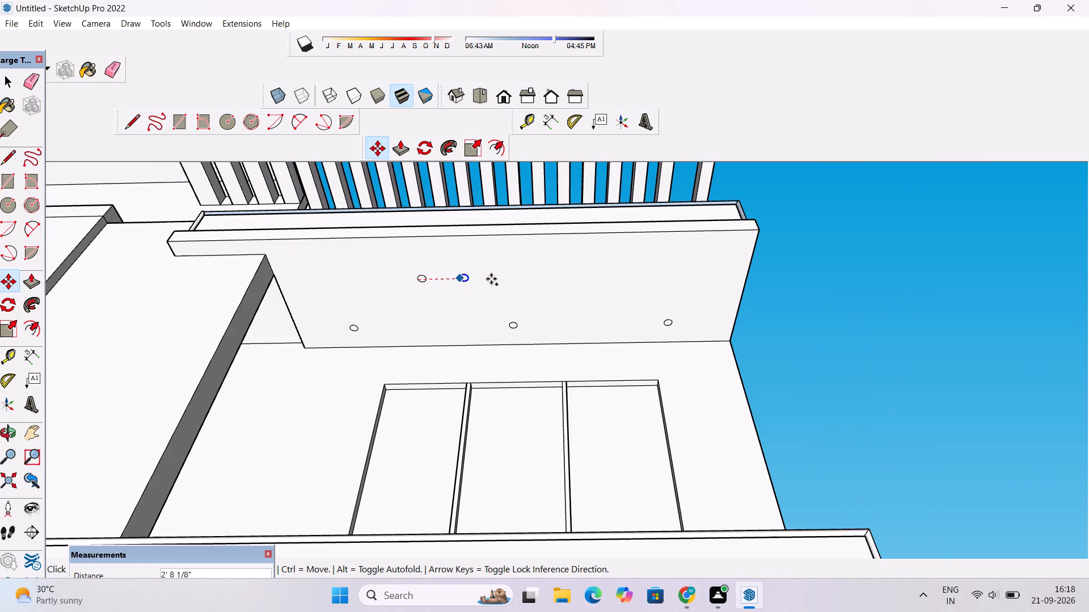
scroll(546, 284, up, 6)
click(622, 270)
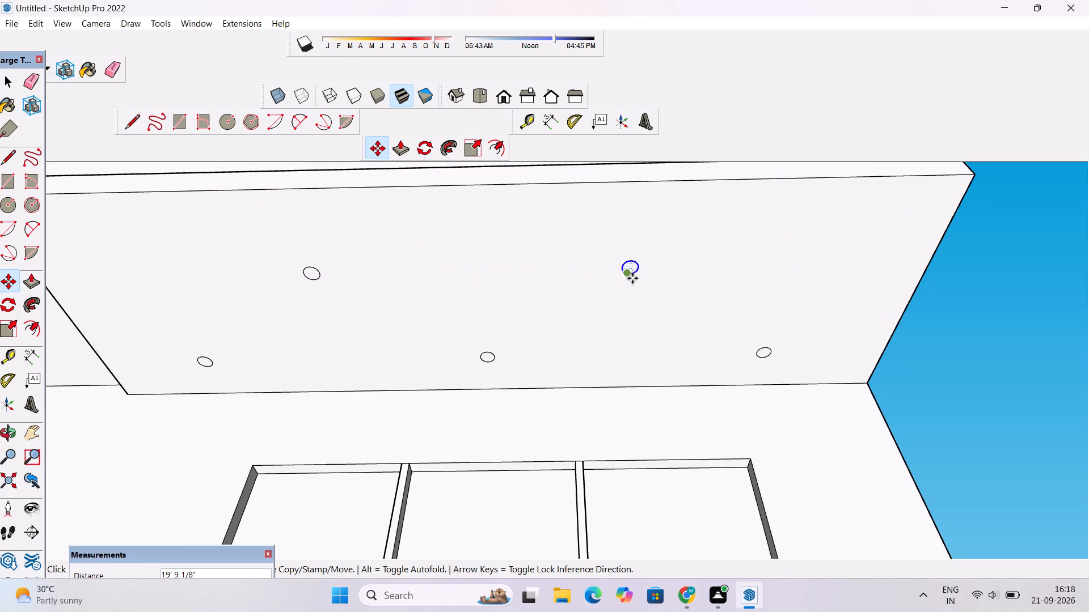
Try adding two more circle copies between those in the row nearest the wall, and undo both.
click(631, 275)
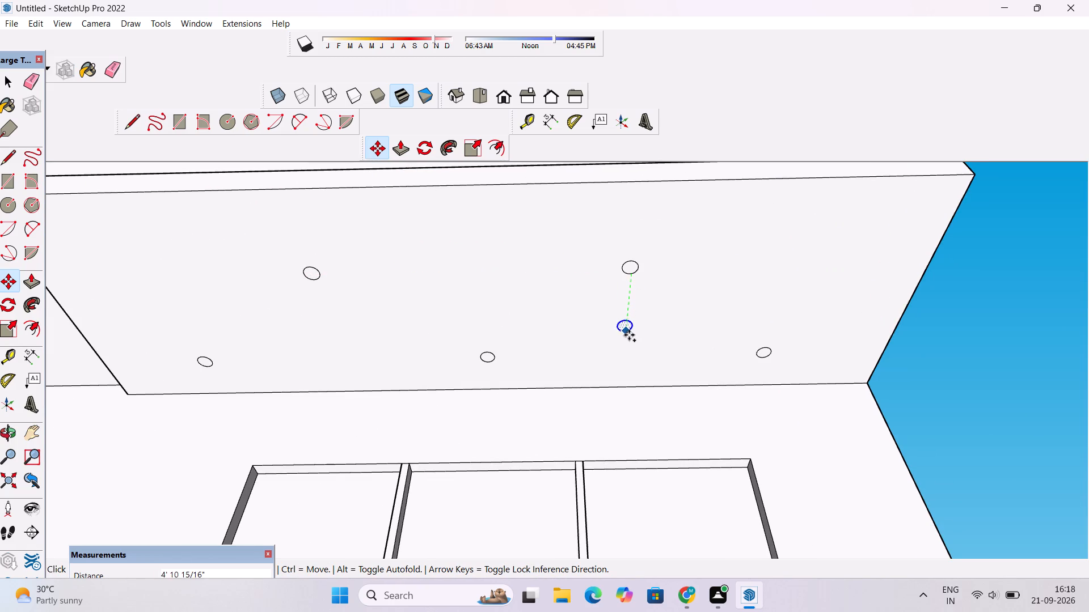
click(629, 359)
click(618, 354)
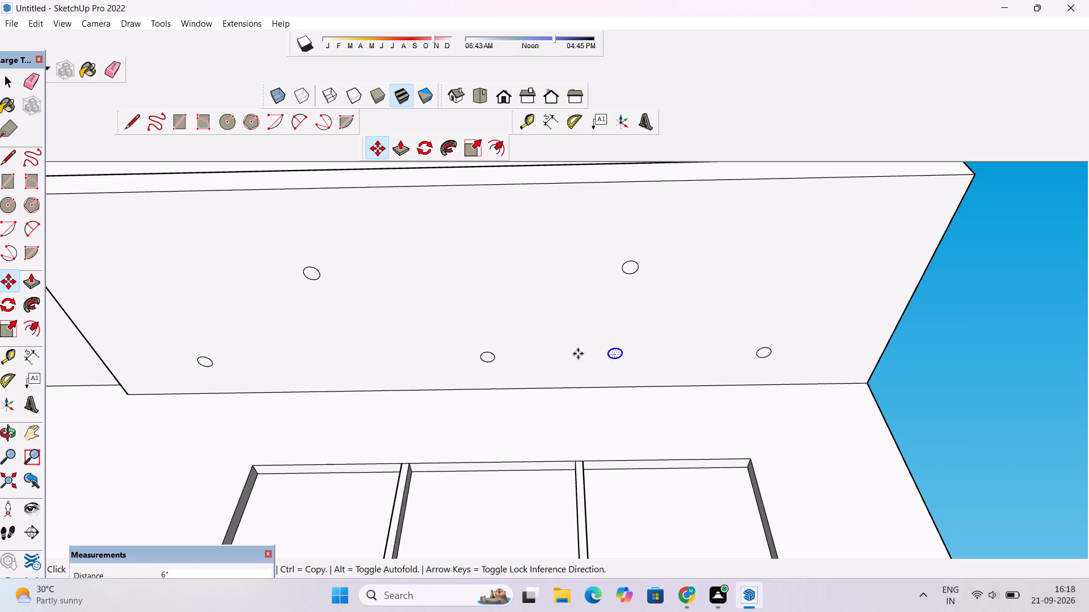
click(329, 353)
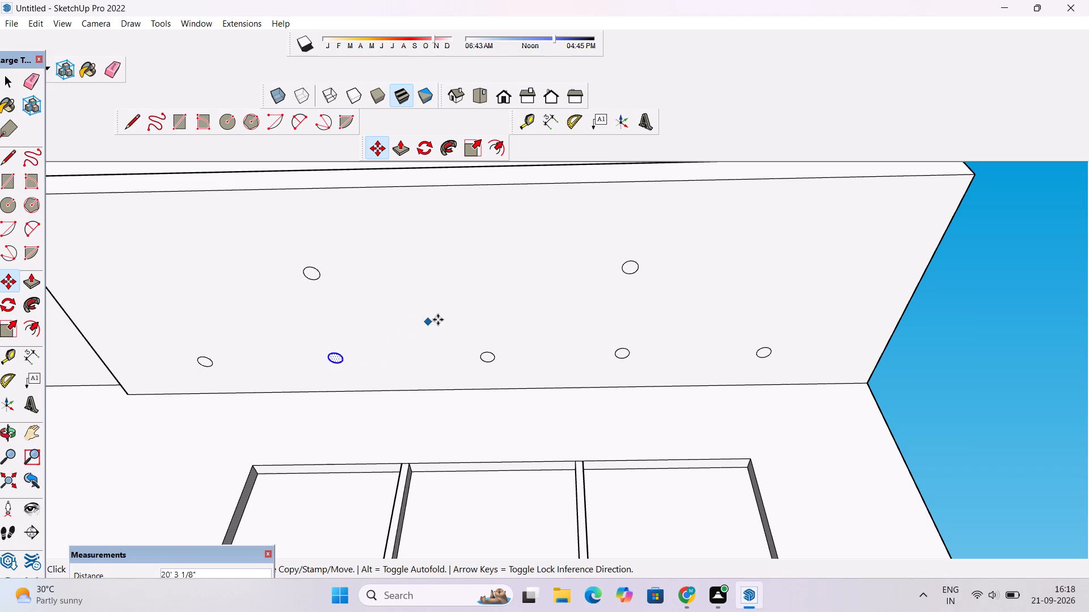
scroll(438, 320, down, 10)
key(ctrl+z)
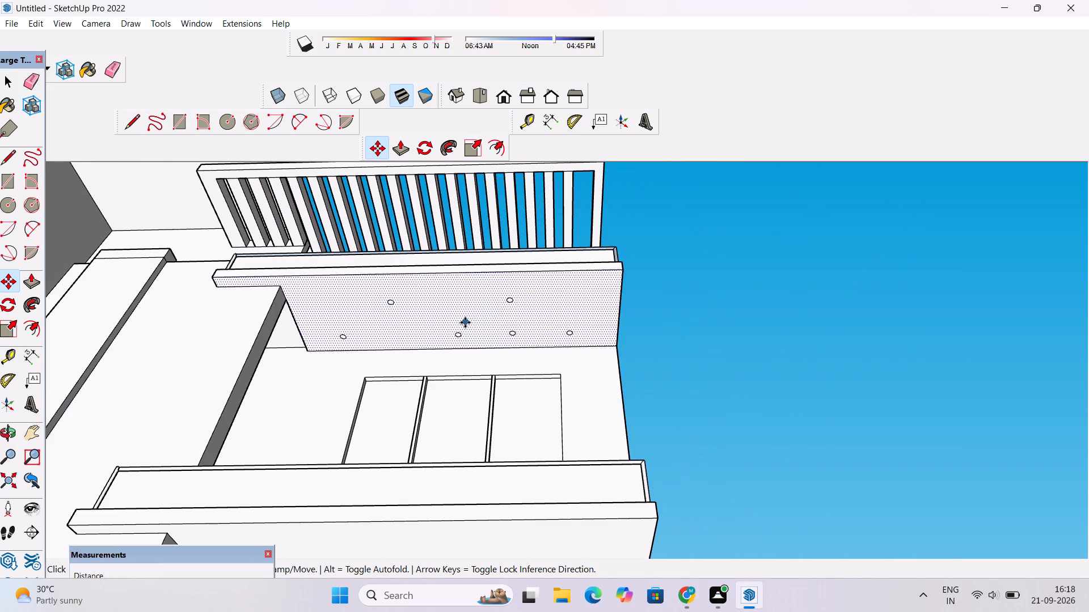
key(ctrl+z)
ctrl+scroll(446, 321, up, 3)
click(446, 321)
Examine the undersides of both balconies and the whole front of the building.
key(o)
scroll(446, 318, down, 5)
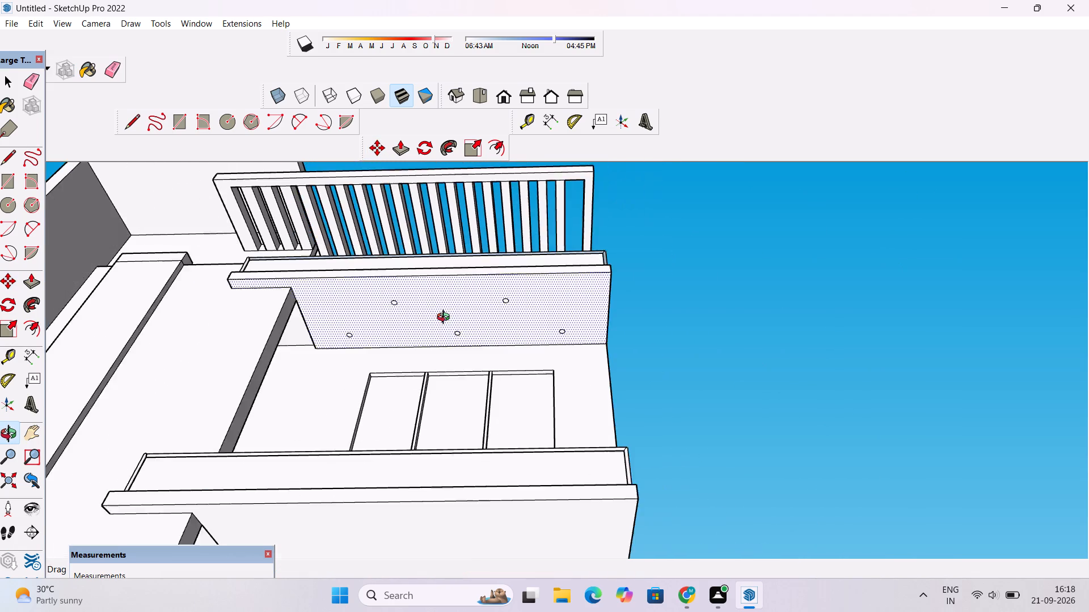
drag(446, 320, 467, 466)
drag(466, 467, 460, 354)
scroll(460, 341, down, 4)
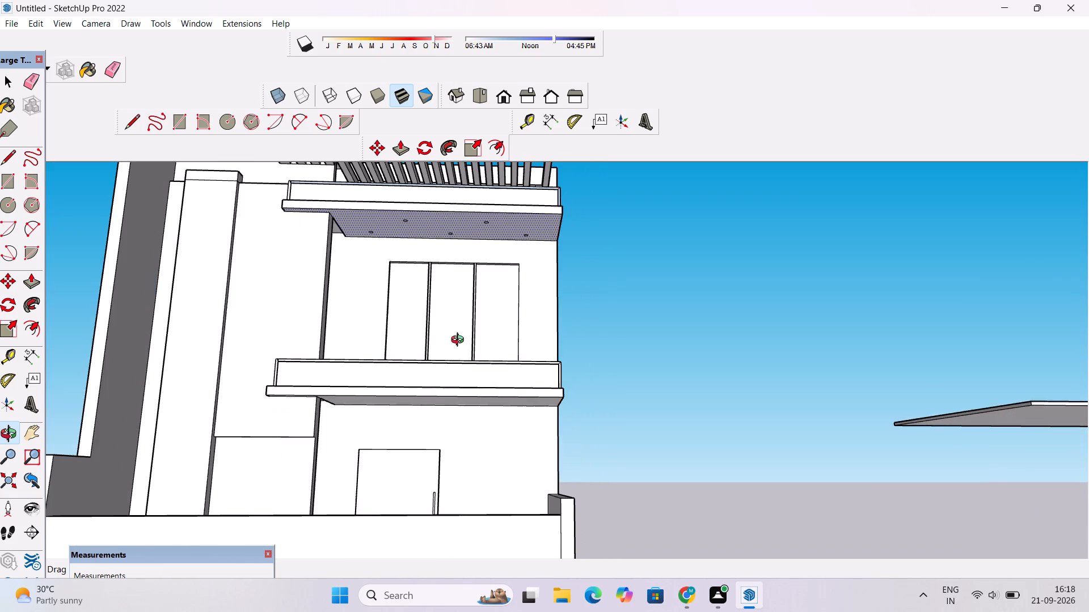
scroll(460, 341, down, 1)
drag(446, 409, 446, 380)
scroll(446, 379, up, 1)
drag(447, 392, 448, 349)
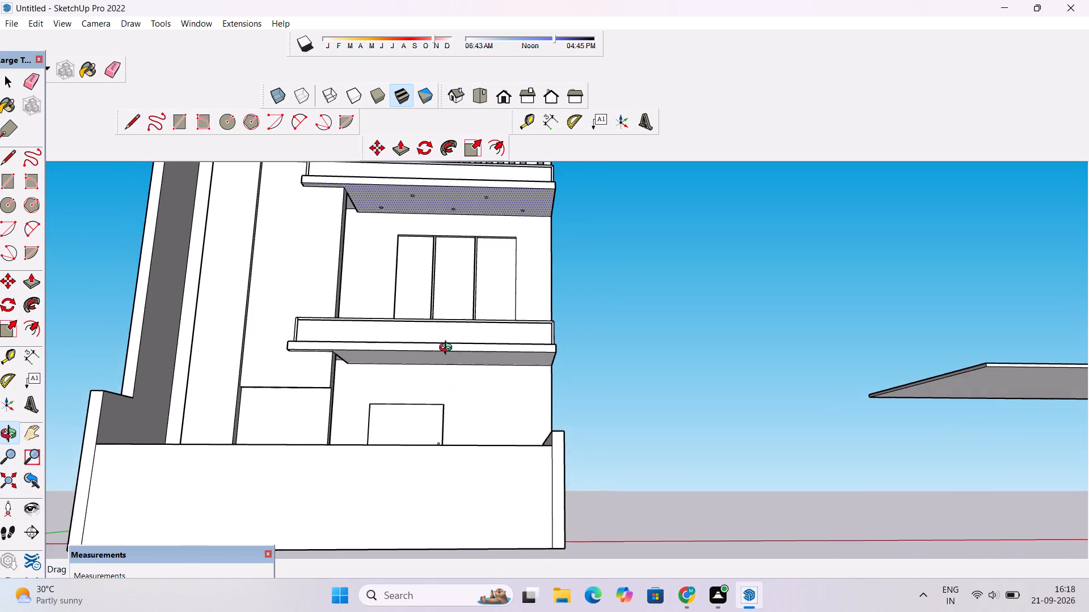
drag(448, 349, 448, 284)
drag(365, 332, 391, 394)
scroll(423, 365, up, 4)
drag(530, 265, 468, 226)
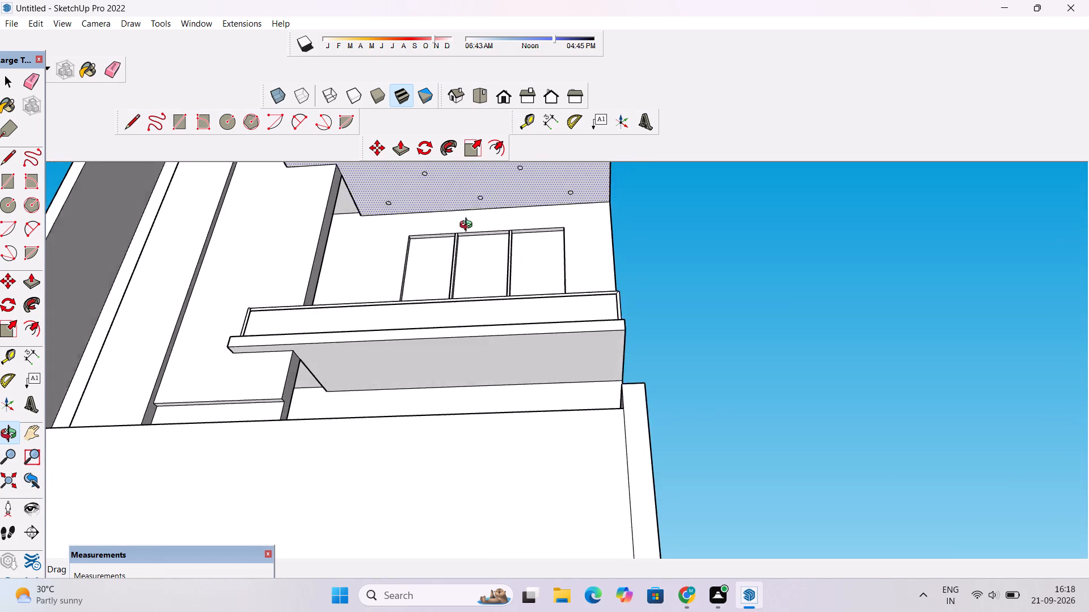
drag(468, 226, 460, 226)
scroll(293, 323, up, 4)
drag(293, 388, 328, 419)
scroll(381, 410, up, 3)
shift+drag(445, 394, 392, 277)
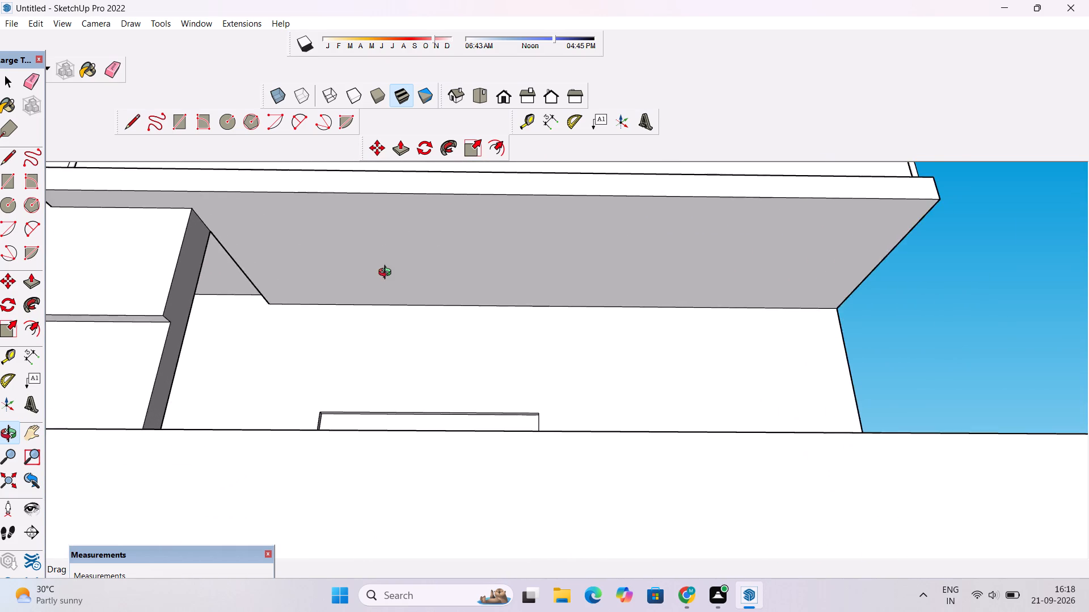
scroll(387, 274, down, 4)
drag(366, 335, 324, 372)
scroll(314, 361, down, 5)
shift+drag(376, 284, 398, 350)
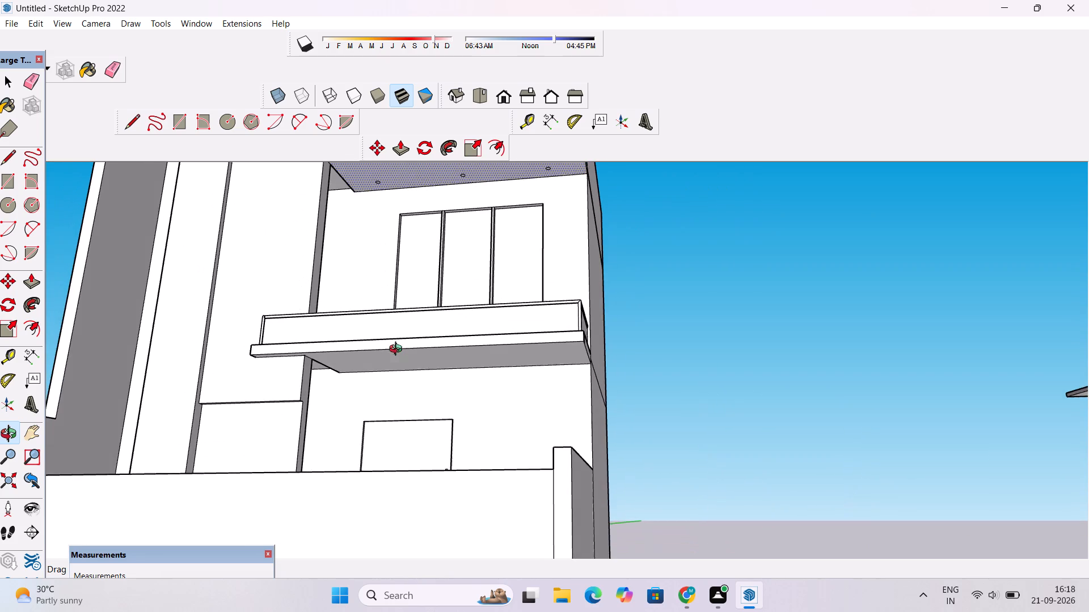
shift+drag(398, 350, 398, 351)
scroll(340, 367, up, 1)
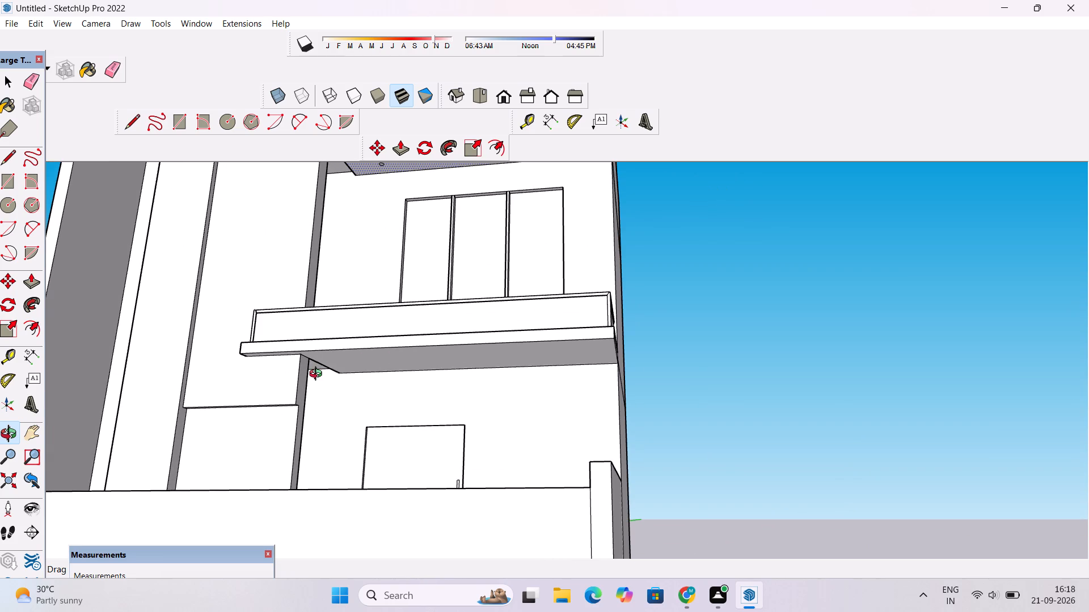
scroll(316, 364, down, 3)
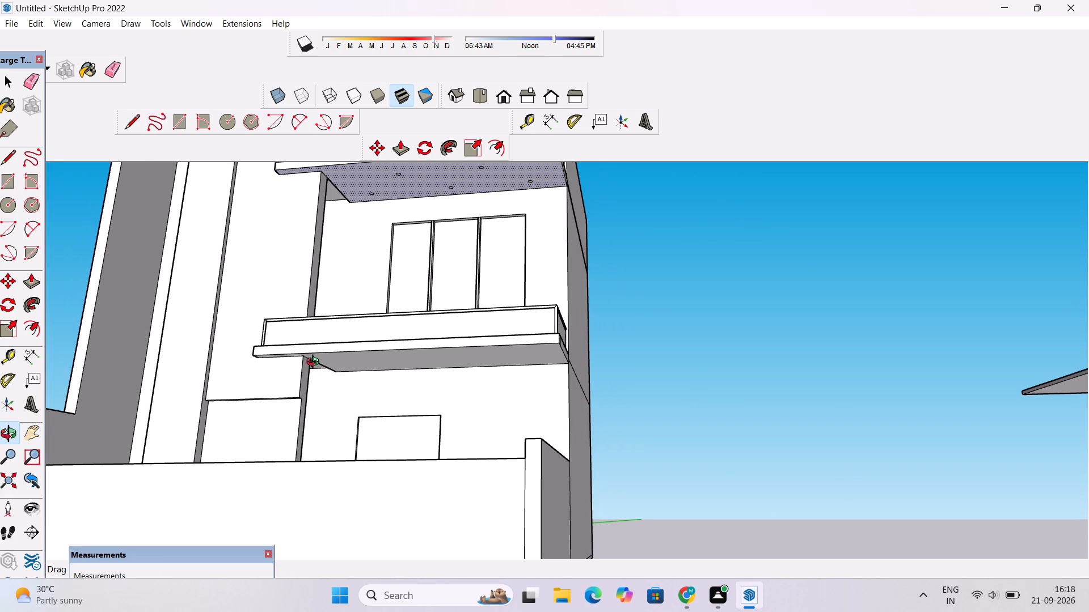
scroll(315, 363, up, 1)
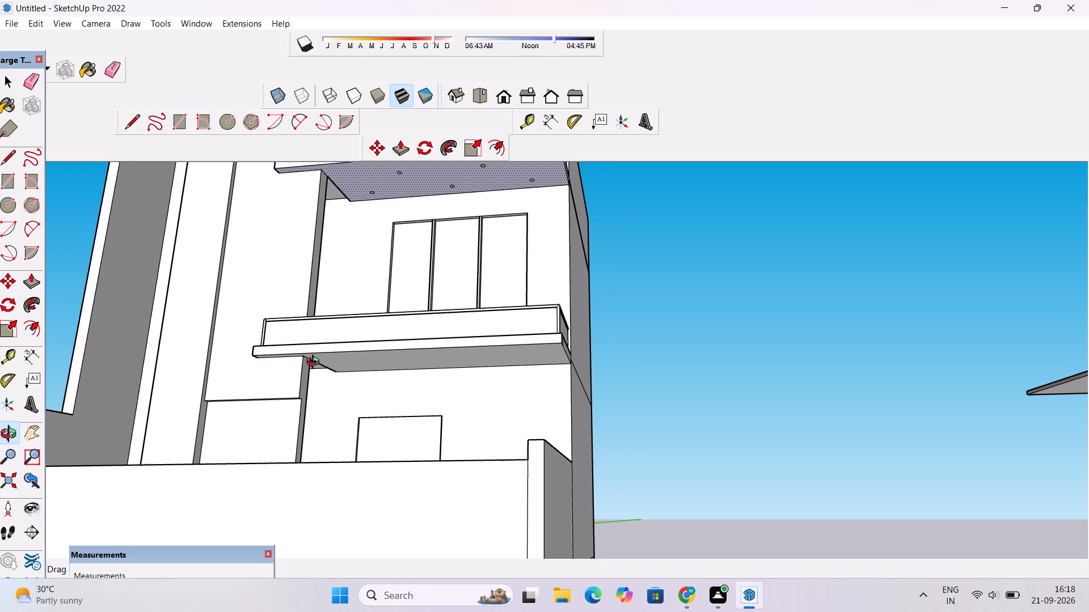
scroll(315, 363, down, 4)
drag(319, 388, 337, 439)
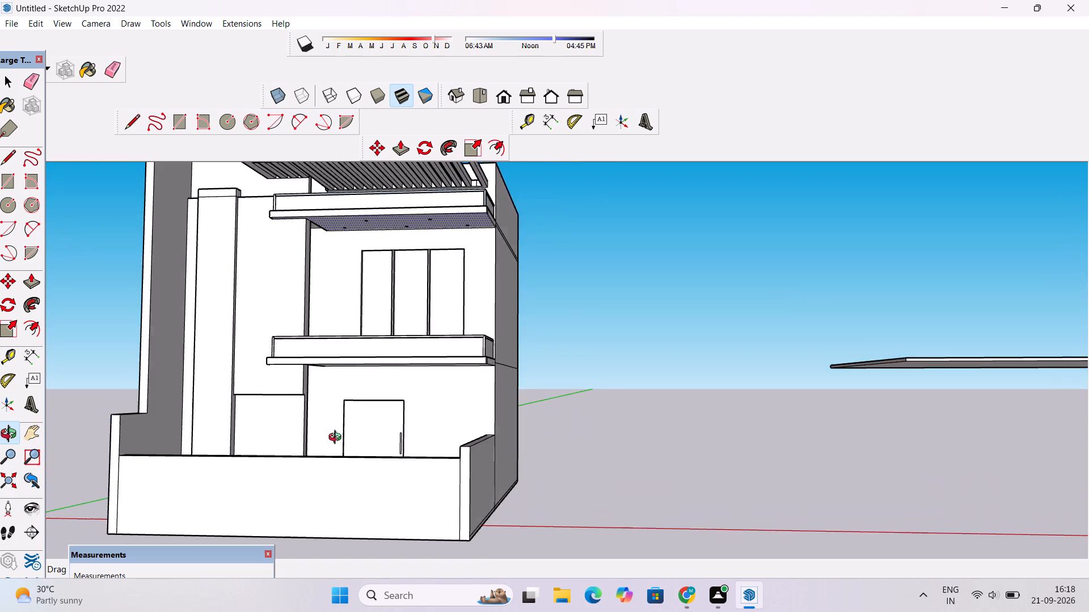
scroll(337, 439, up, 3)
shift+drag(336, 437, 439, 426)
scroll(440, 423, down, 4)
drag(456, 379, 465, 445)
scroll(447, 397, up, 4)
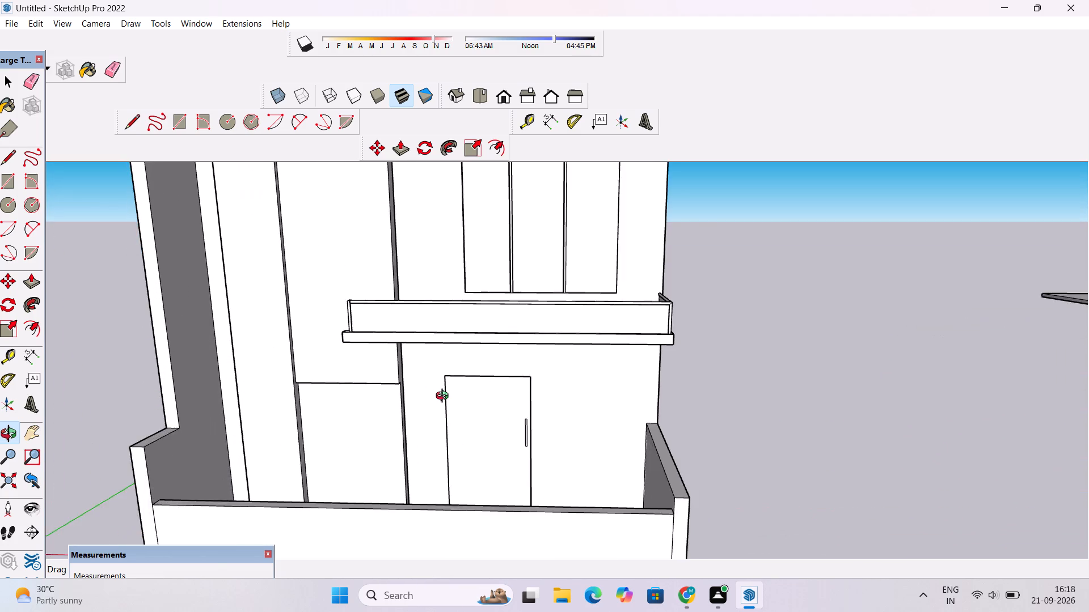
shift+drag(445, 397, 456, 426)
scroll(458, 420, down, 5)
drag(421, 416, 586, 371)
drag(586, 373, 429, 383)
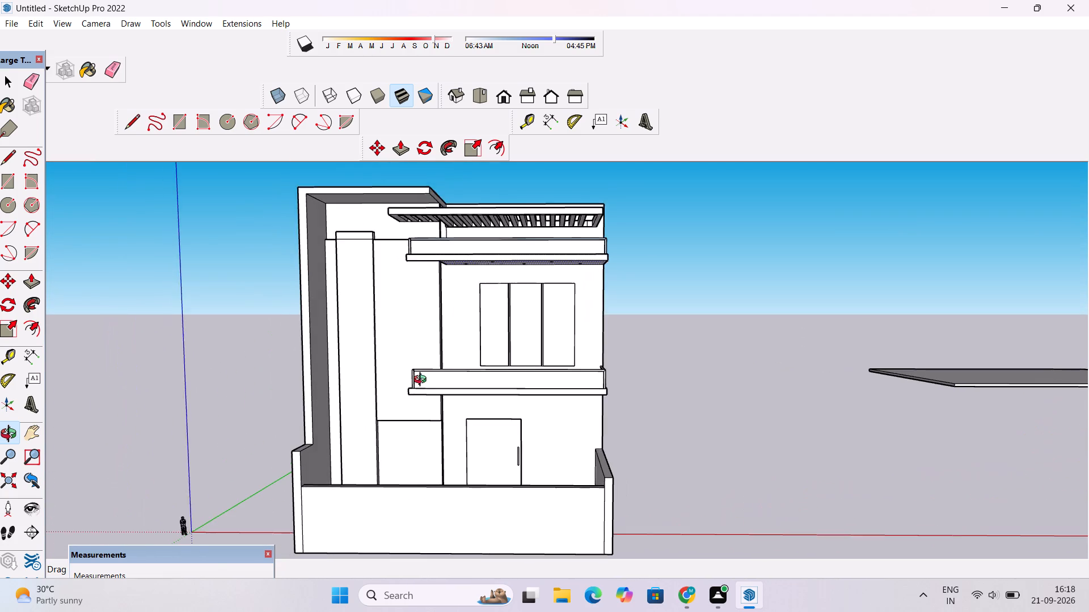
scroll(421, 381, down, 1)
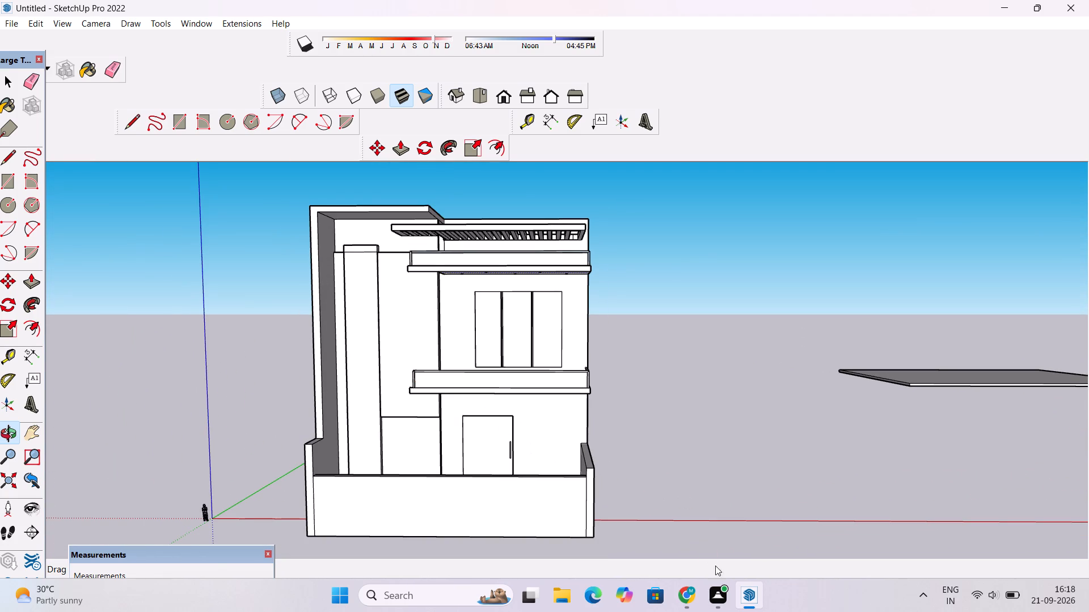
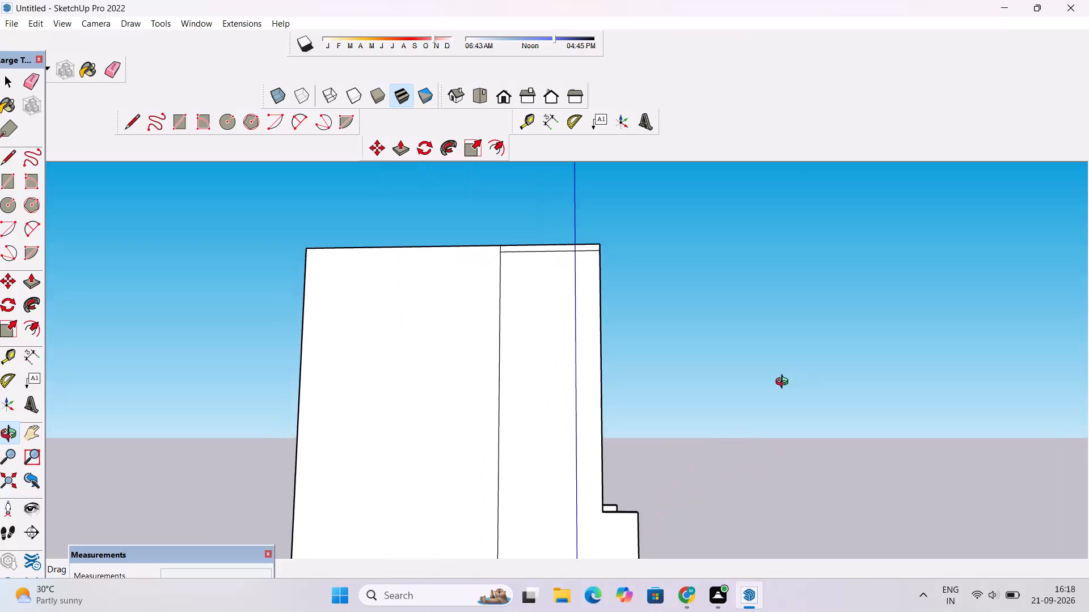
Examine the building's front, from the canopy and balconies down to the door and walled forecourt.
scroll(509, 292, down, 5)
drag(511, 317, 524, 391)
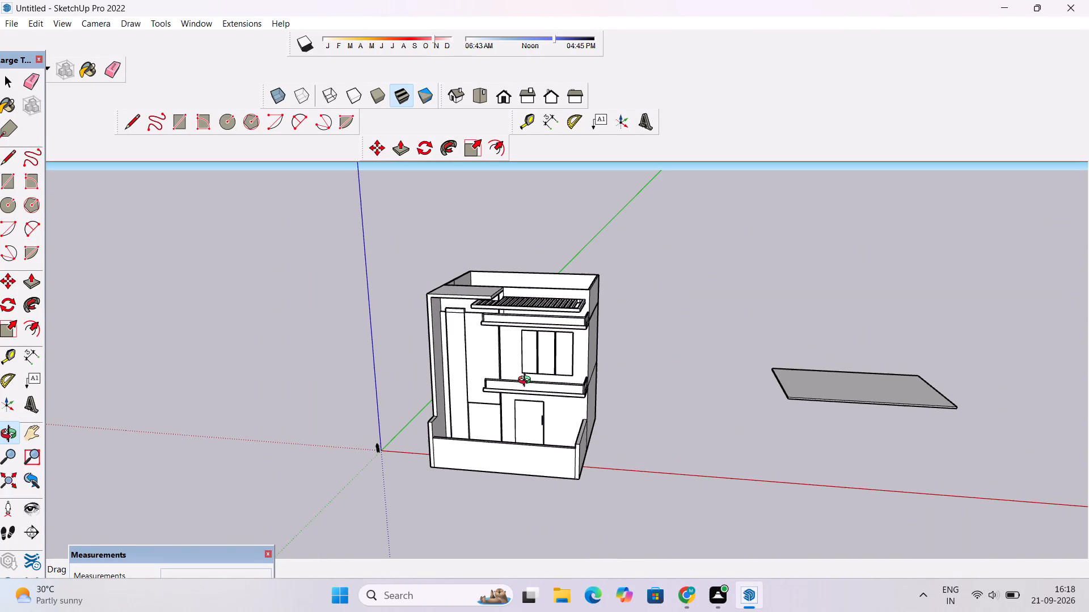
drag(512, 409, 590, 408)
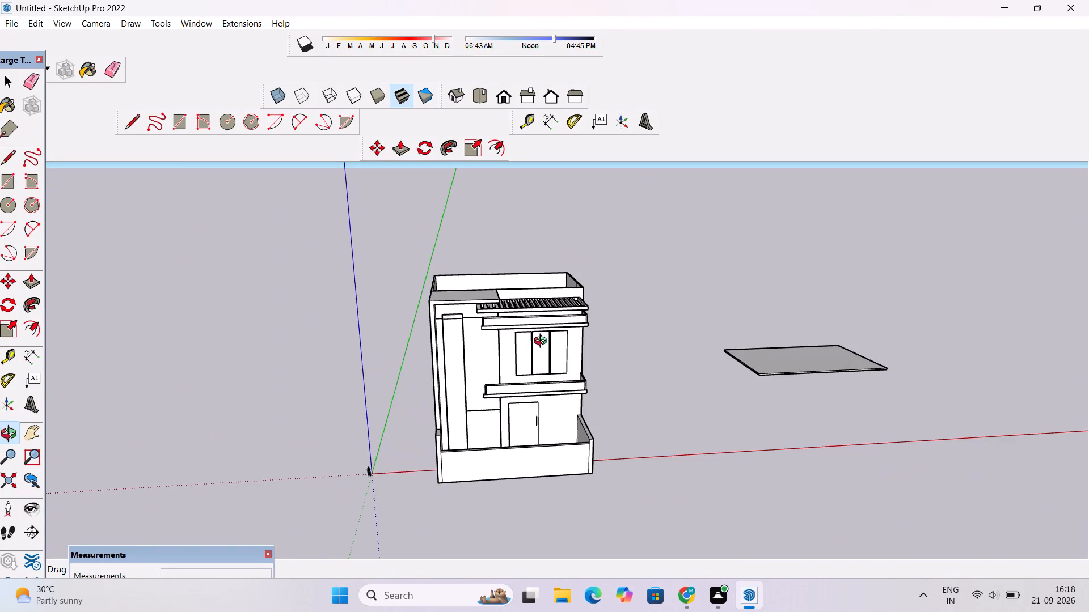
scroll(543, 342, up, 8)
drag(533, 331, 536, 338)
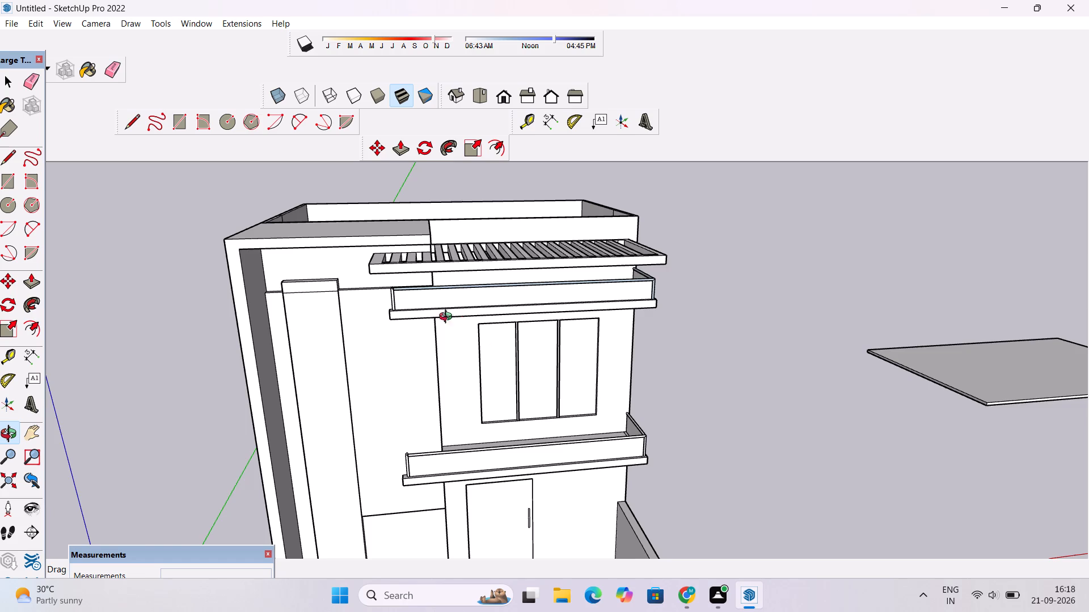
scroll(388, 313, up, 1)
scroll(382, 321, down, 3)
shift+drag(391, 425, 381, 296)
drag(491, 403, 410, 392)
scroll(410, 386, up, 2)
drag(395, 386, 475, 362)
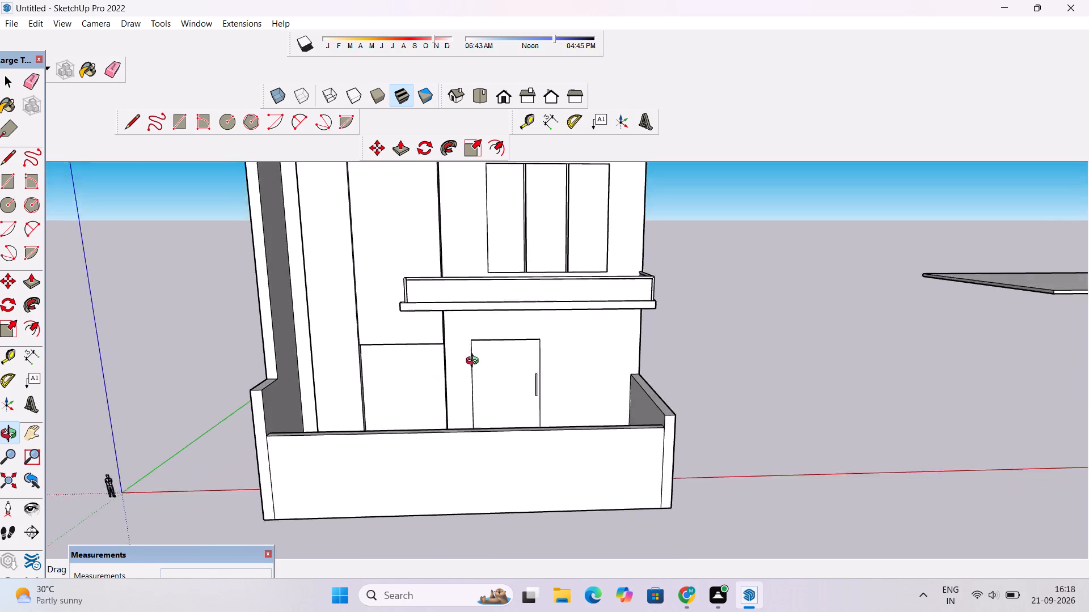
drag(475, 362, 284, 424)
scroll(423, 368, up, 2)
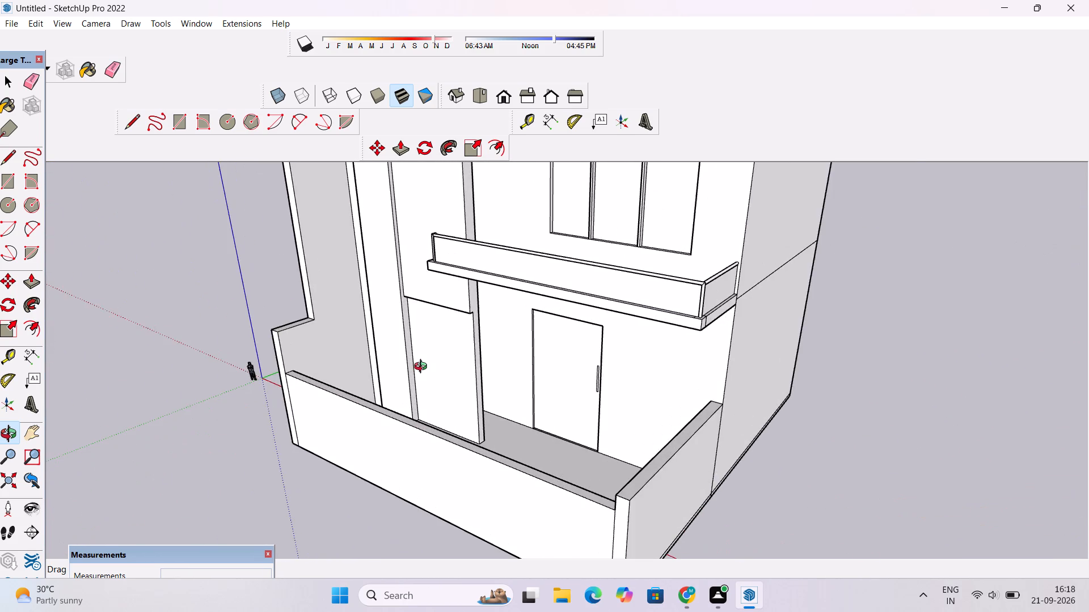
scroll(423, 368, up, 2)
Erase the thin seam line running along the base of the forecourt side wall and the adjoining building side.
scroll(423, 368, down, 4)
shift+drag(474, 406, 493, 252)
scroll(687, 317, up, 4)
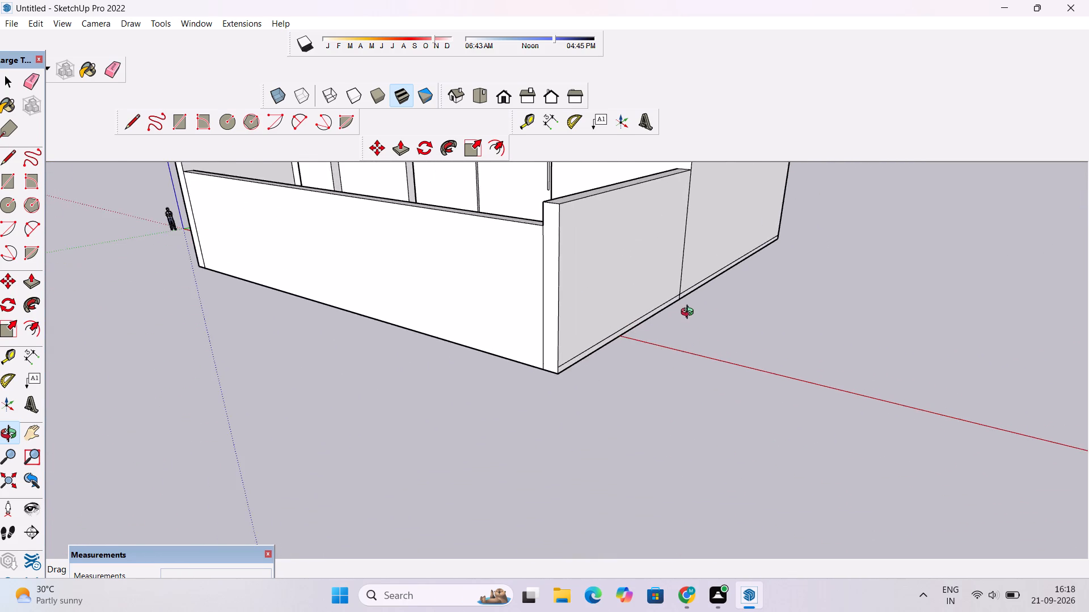
shift+drag(697, 304, 609, 335)
scroll(575, 341, up, 3)
drag(575, 341, 524, 351)
shift+drag(480, 369, 489, 343)
key(e)
scroll(489, 343, up, 1)
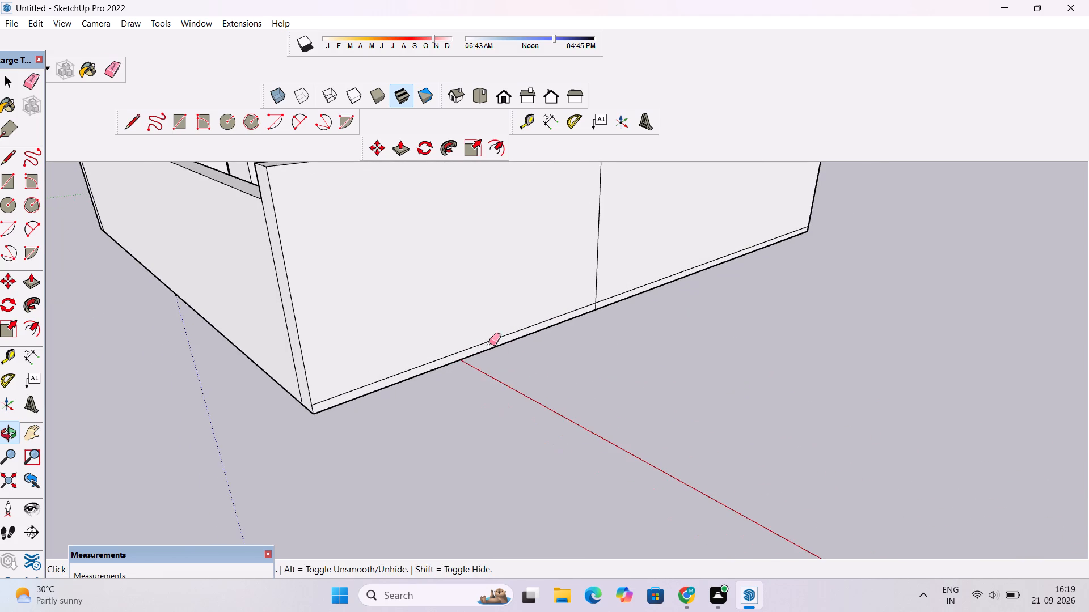
scroll(489, 343, up, 2)
drag(491, 335, 494, 344)
click(645, 281)
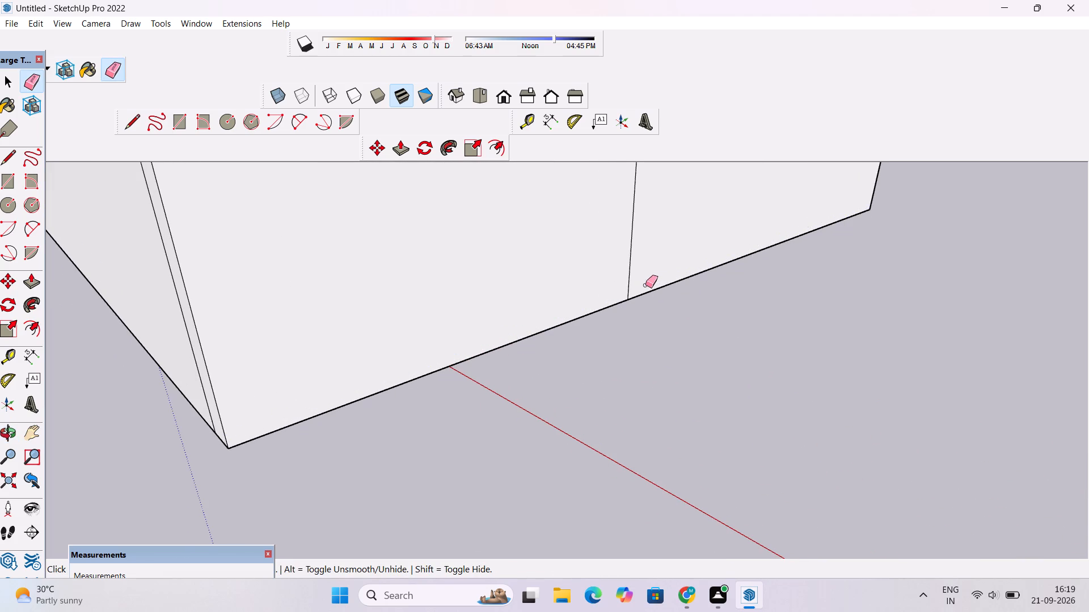
Place a vertical guide on the forecourt front wall's outer face, about 44' from the end edge farthest from the door.
scroll(645, 285, down, 12)
key(o)
drag(480, 304, 634, 277)
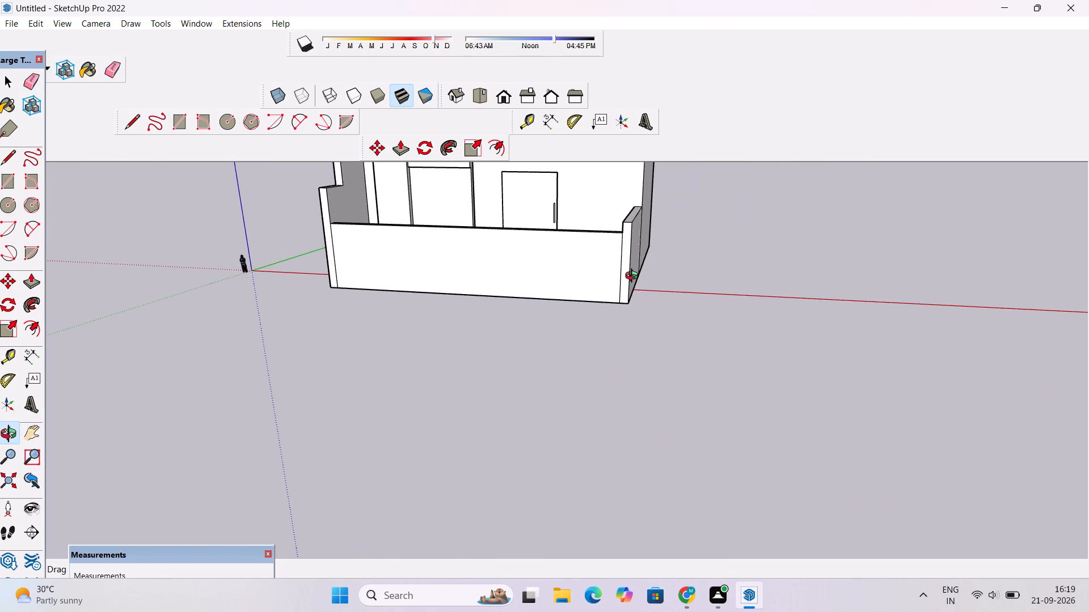
scroll(611, 291, up, 1)
drag(593, 303, 695, 327)
scroll(561, 337, up, 2)
drag(563, 234, 590, 460)
scroll(556, 381, up, 4)
drag(552, 402, 480, 351)
shift+drag(441, 377, 522, 346)
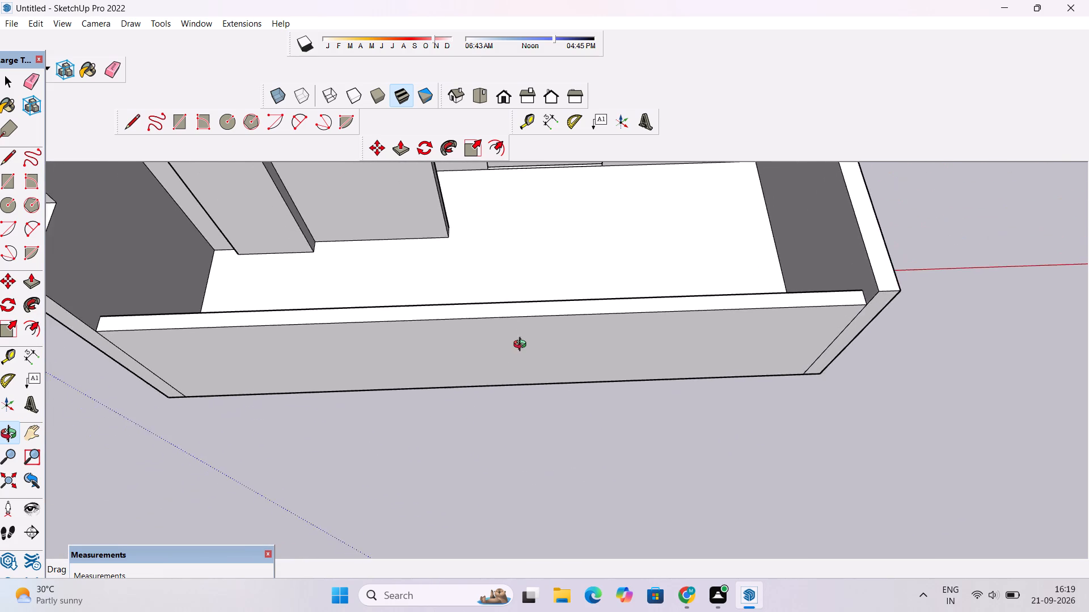
scroll(522, 346, down, 3)
drag(395, 398, 404, 330)
scroll(404, 330, up, 3)
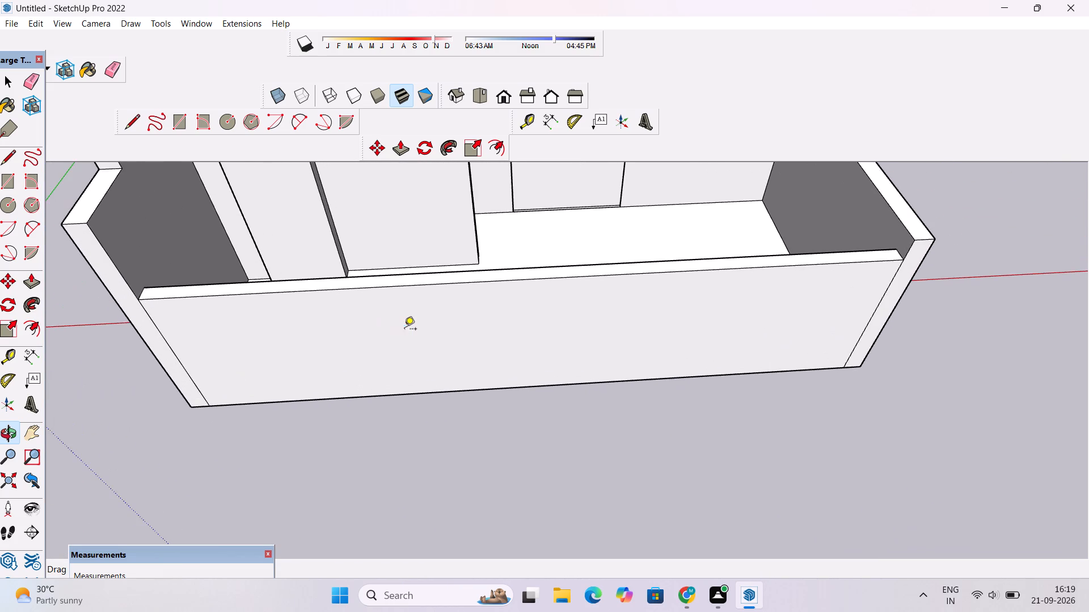
key(t)
scroll(256, 314, down, 4)
click(197, 343)
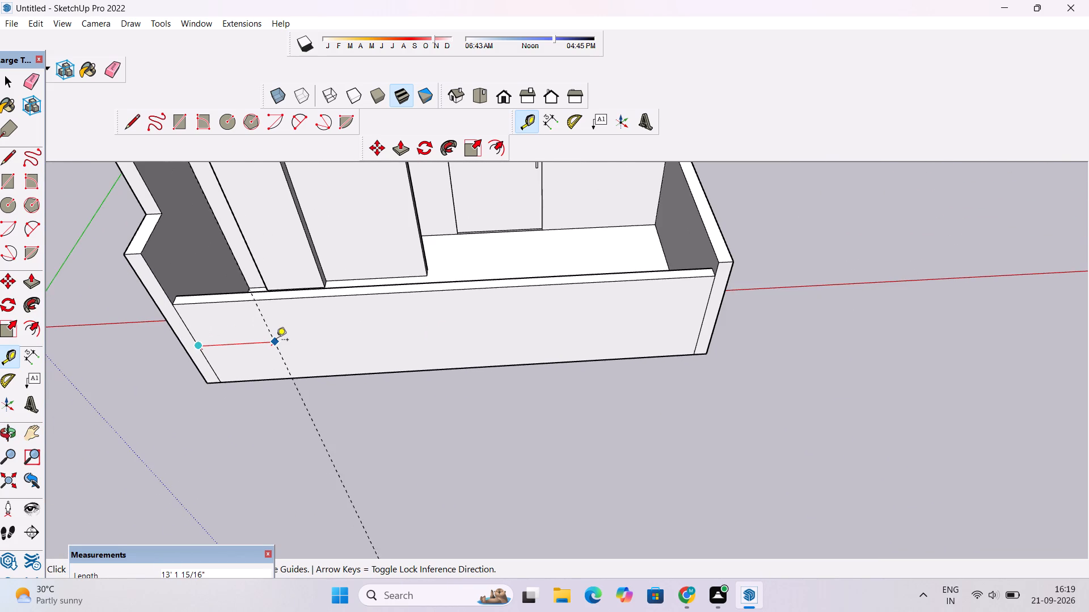
scroll(276, 341, down, 5)
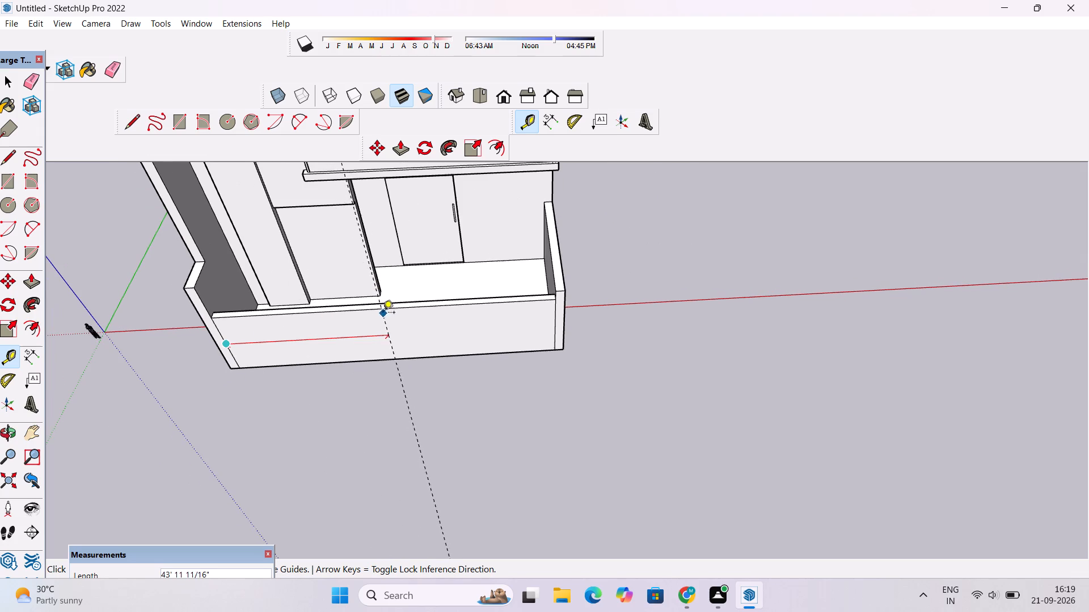
click(383, 312)
Draw a vertical line about 20' 3" long on the guide, from the front wall's bottom edge to its top edge.
scroll(383, 312, up, 3)
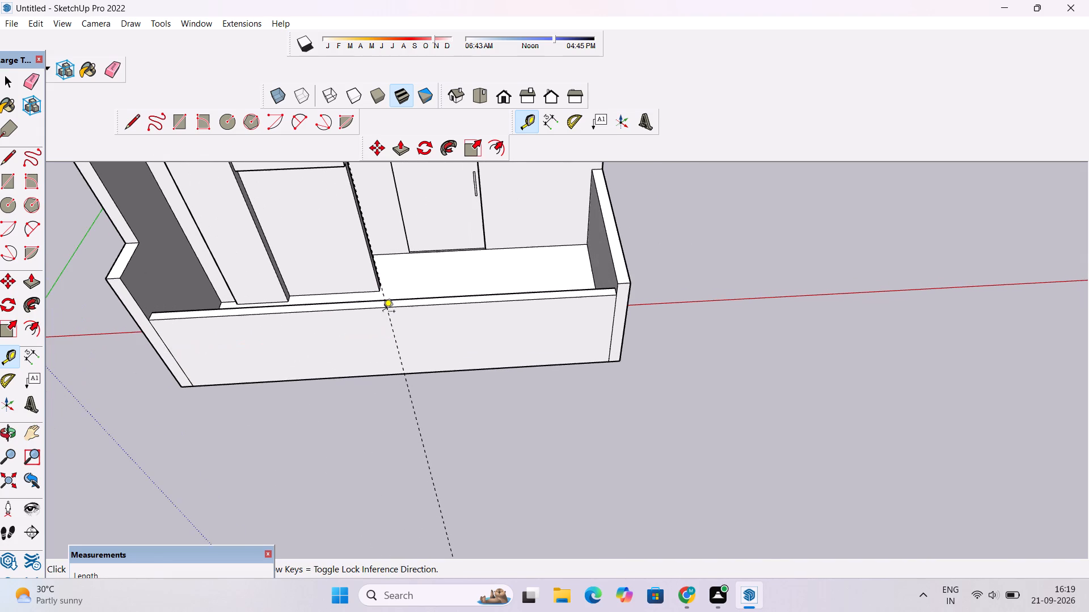
key(l)
scroll(395, 365, up, 6)
click(409, 380)
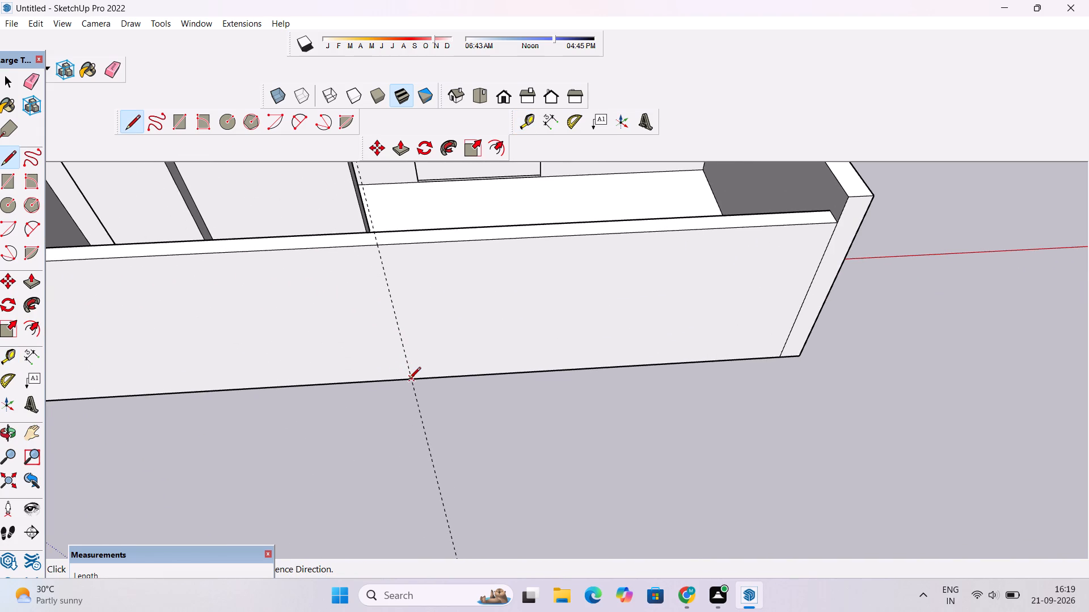
click(378, 245)
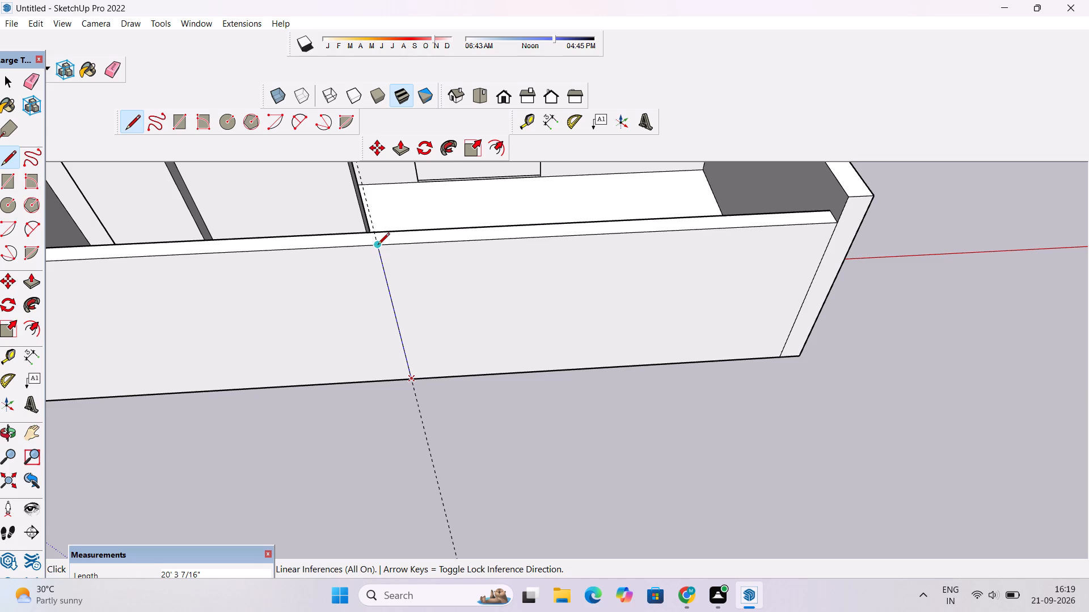
key(space)
Erase the vertical guide on the forecourt front wall.
text(e)
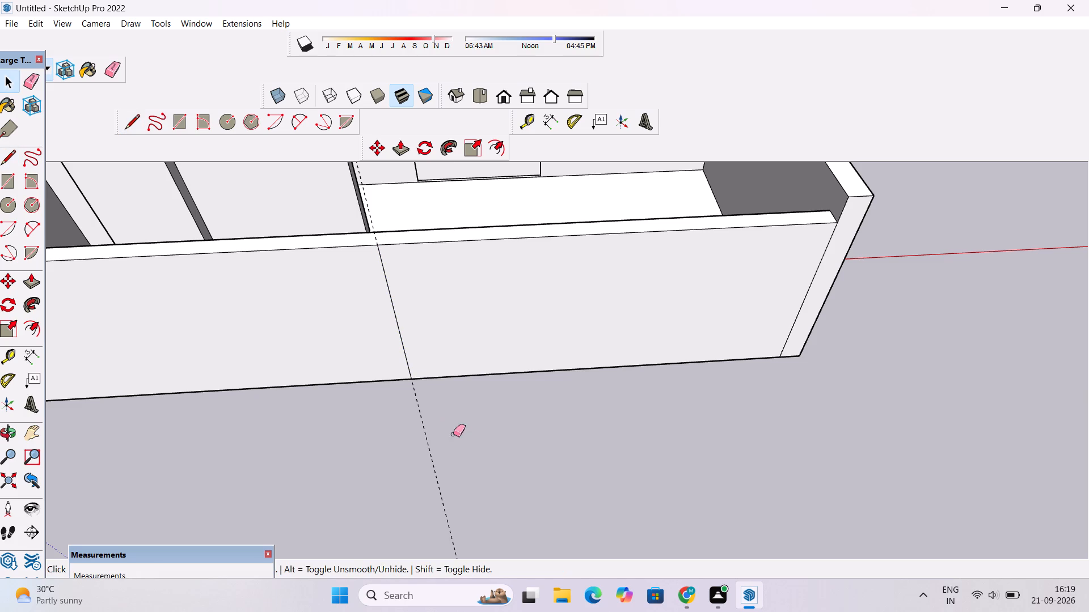
drag(455, 428, 408, 461)
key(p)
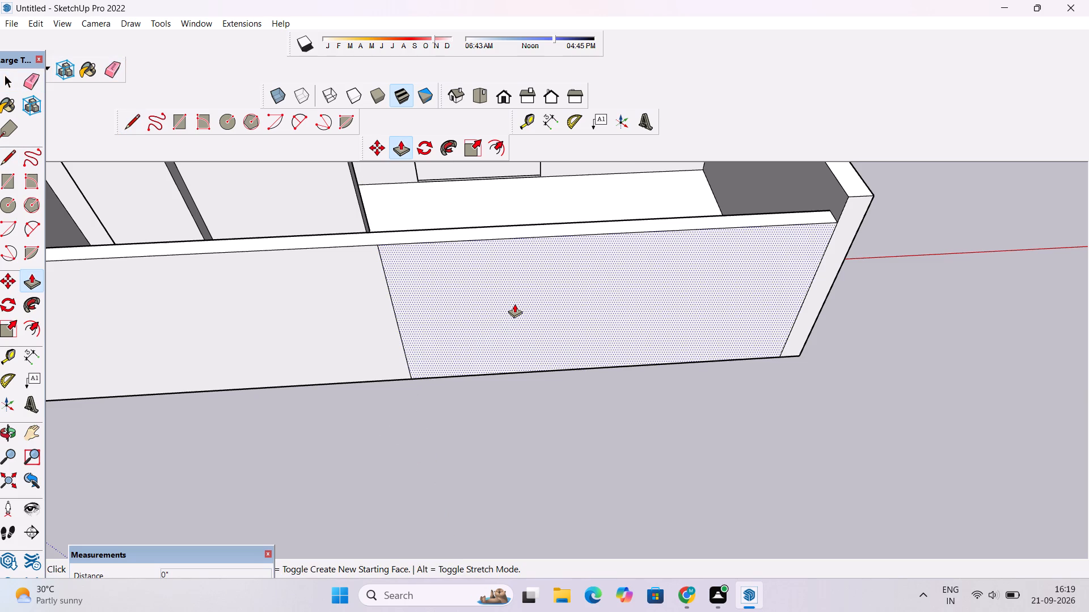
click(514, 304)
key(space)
Draw a short line across the front wall's top thickness from the upper end of the vertical dividing line.
text(l)
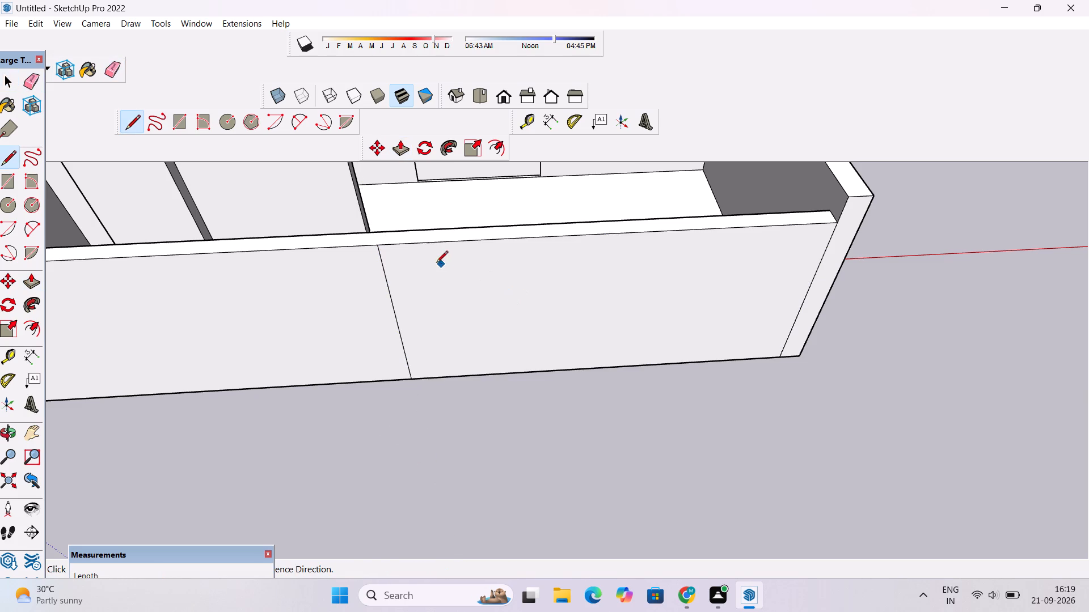
scroll(385, 241, up, 4)
click(374, 249)
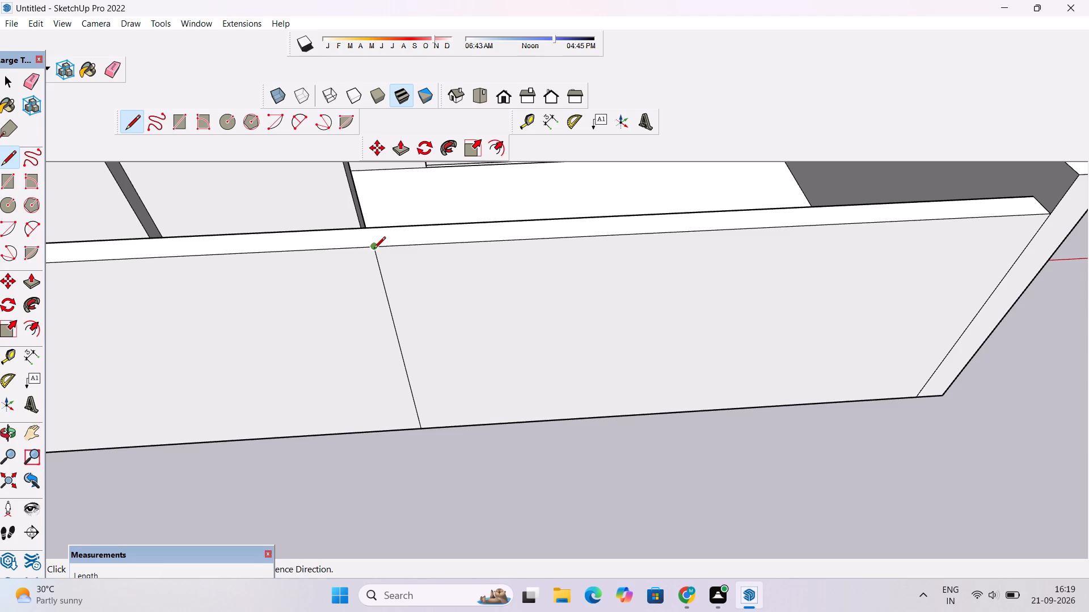
click(377, 229)
key(space)
Examine the divided forecourt front wall and the door area behind it from several angles.
scroll(302, 217, down, 2)
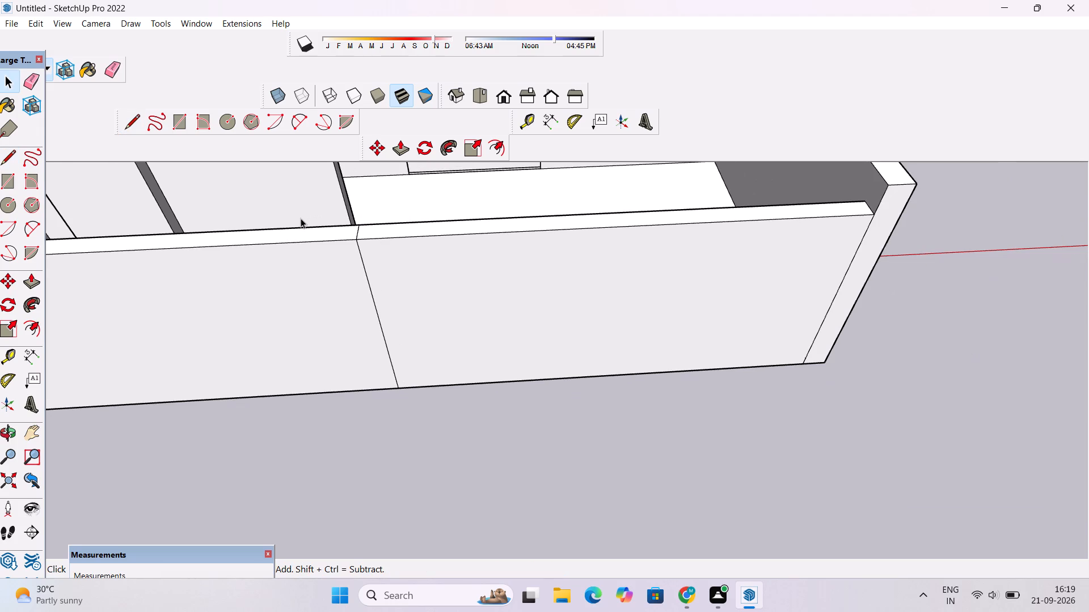
scroll(301, 218, down, 4)
scroll(373, 278, down, 3)
scroll(373, 278, up, 19)
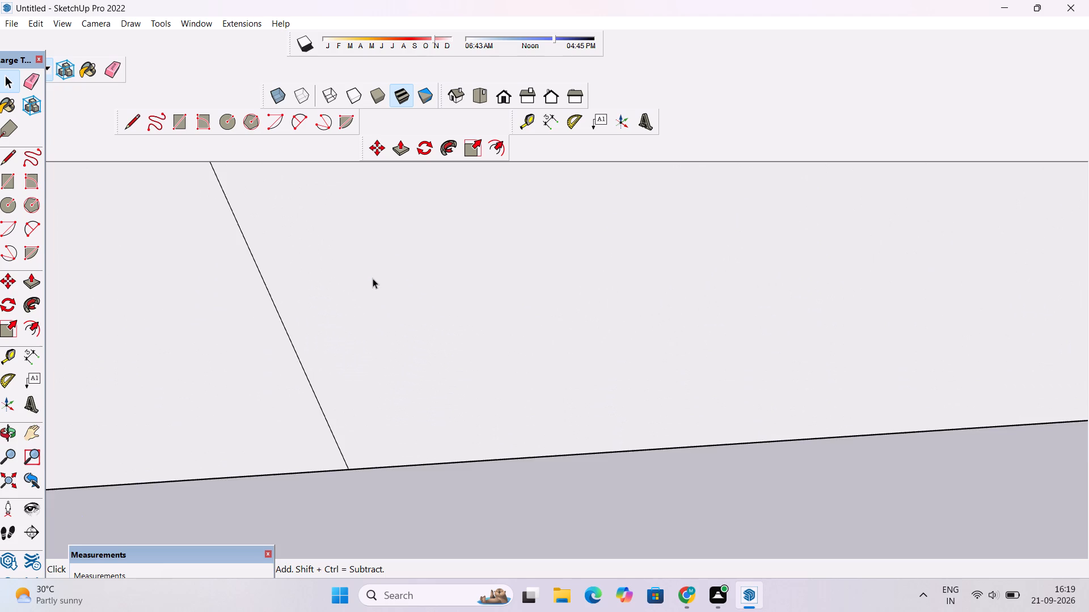
scroll(373, 278, up, 3)
scroll(373, 278, down, 7)
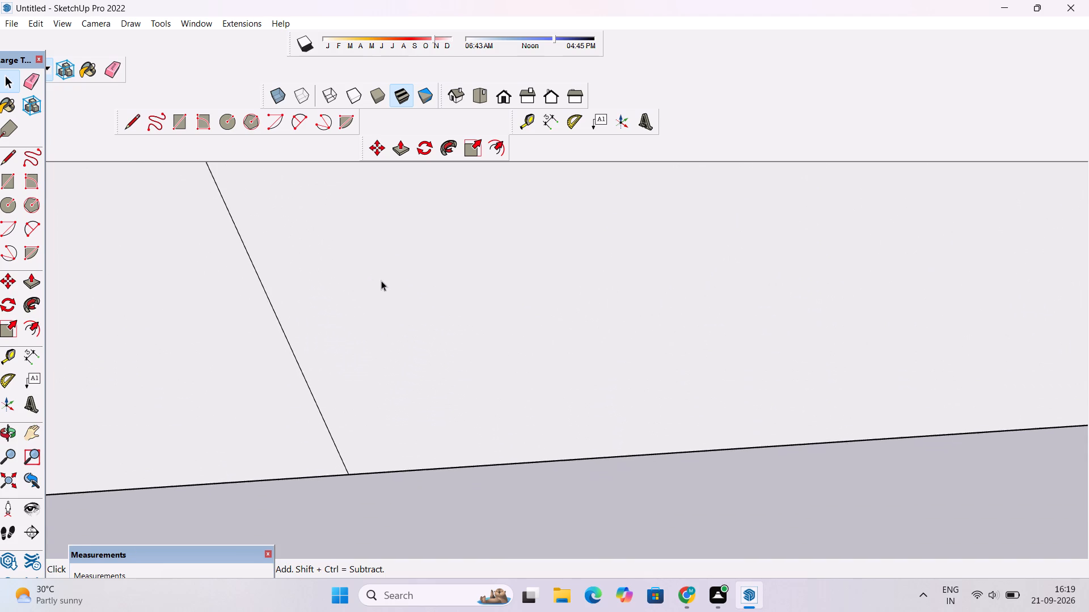
scroll(381, 280, down, 3)
scroll(382, 283, up, 1)
scroll(382, 283, down, 5)
scroll(382, 283, up, 1)
scroll(382, 283, down, 3)
key(o)
scroll(382, 283, down, 5)
shift+drag(431, 292, 413, 376)
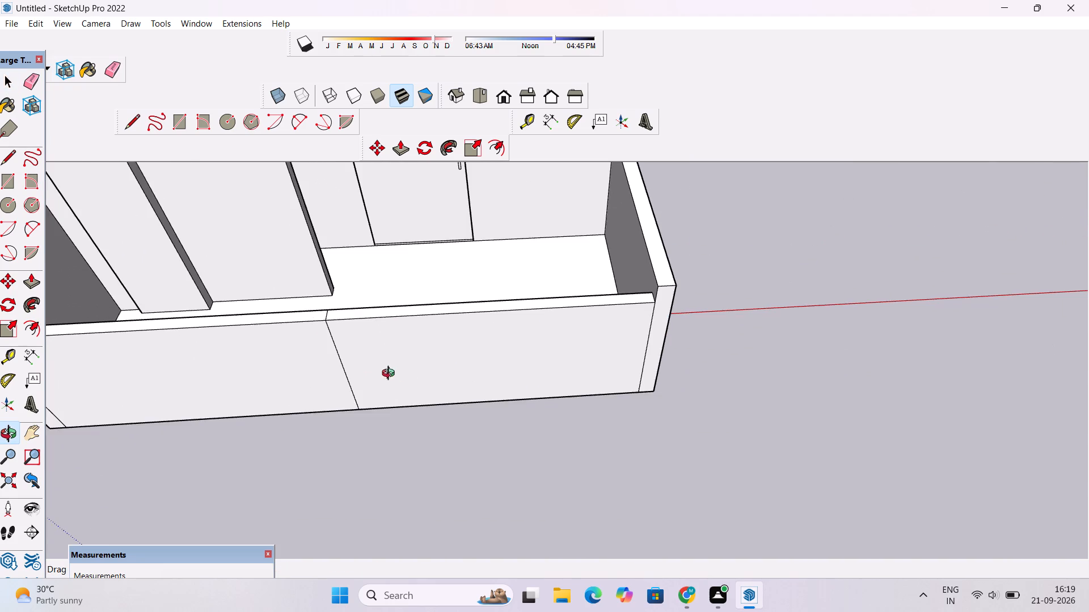
drag(327, 325, 367, 290)
drag(438, 322, 347, 336)
scroll(346, 336, down, 5)
shift+drag(390, 325, 409, 381)
scroll(410, 394, up, 3)
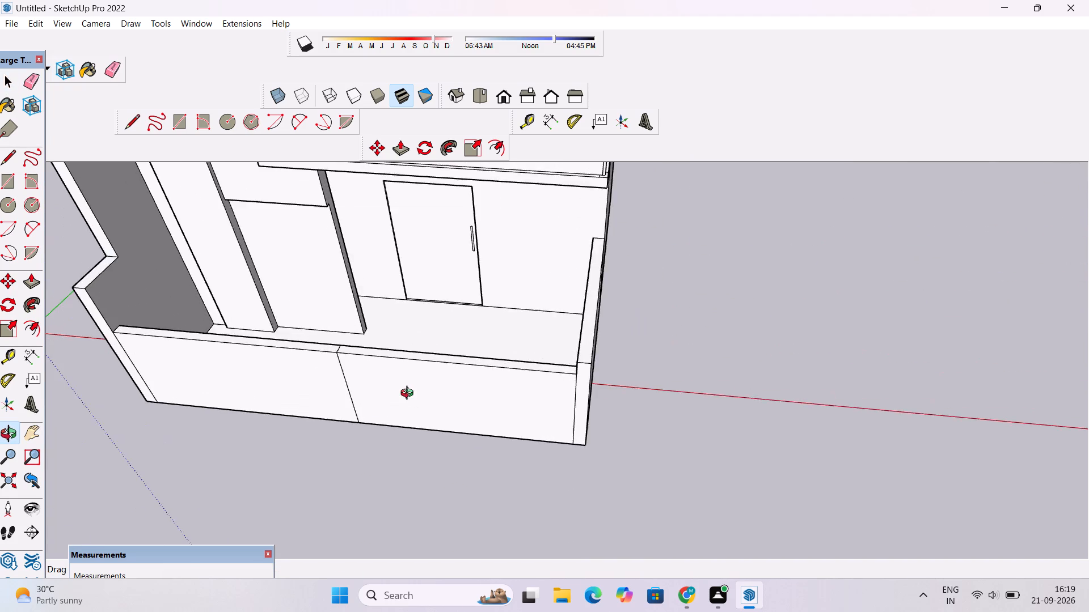
scroll(410, 394, up, 5)
drag(458, 413, 500, 419)
drag(502, 422, 499, 339)
scroll(487, 331, down, 5)
drag(486, 341, 512, 408)
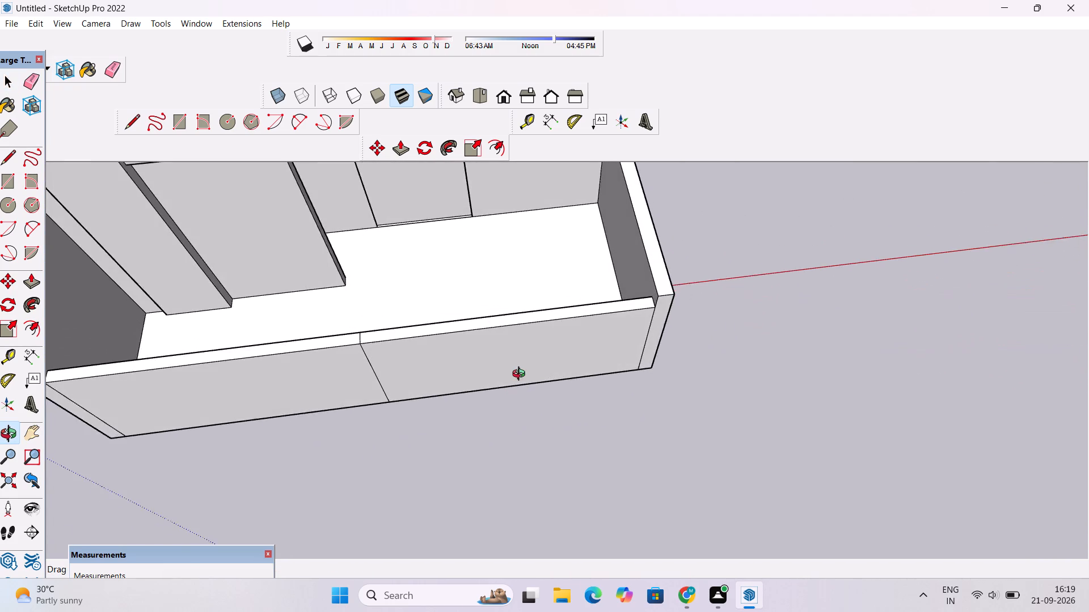
Push the front wall section in front of the door inward 2', through the wall's full thickness.
scroll(522, 369, up, 4)
shift+drag(521, 352, 501, 353)
key(p)
click(527, 331)
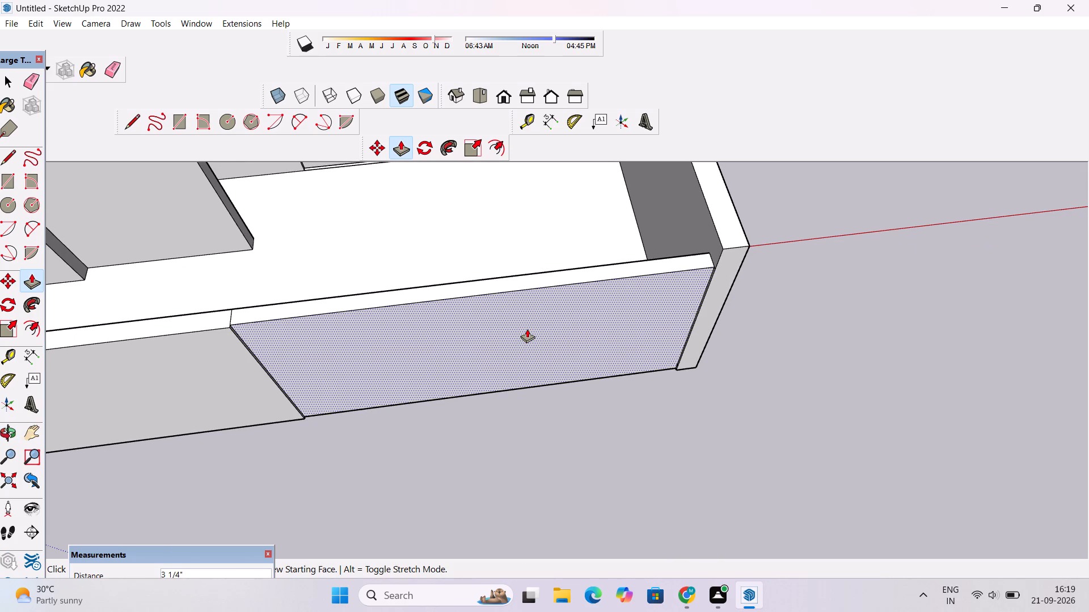
scroll(526, 328, up, 1)
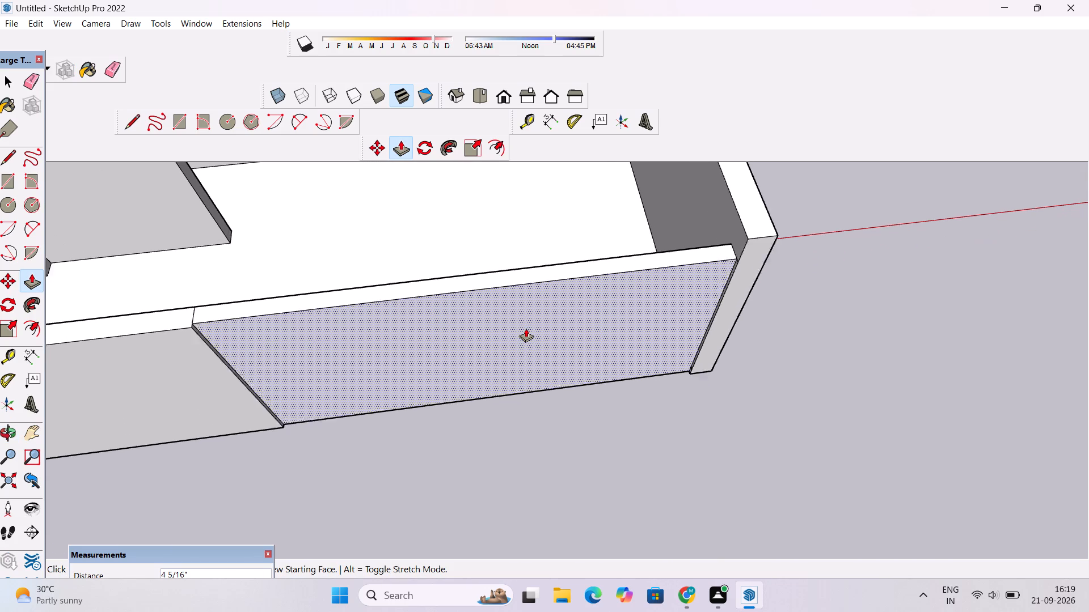
scroll(526, 328, up, 3)
scroll(526, 328, down, 3)
scroll(526, 328, up, 3)
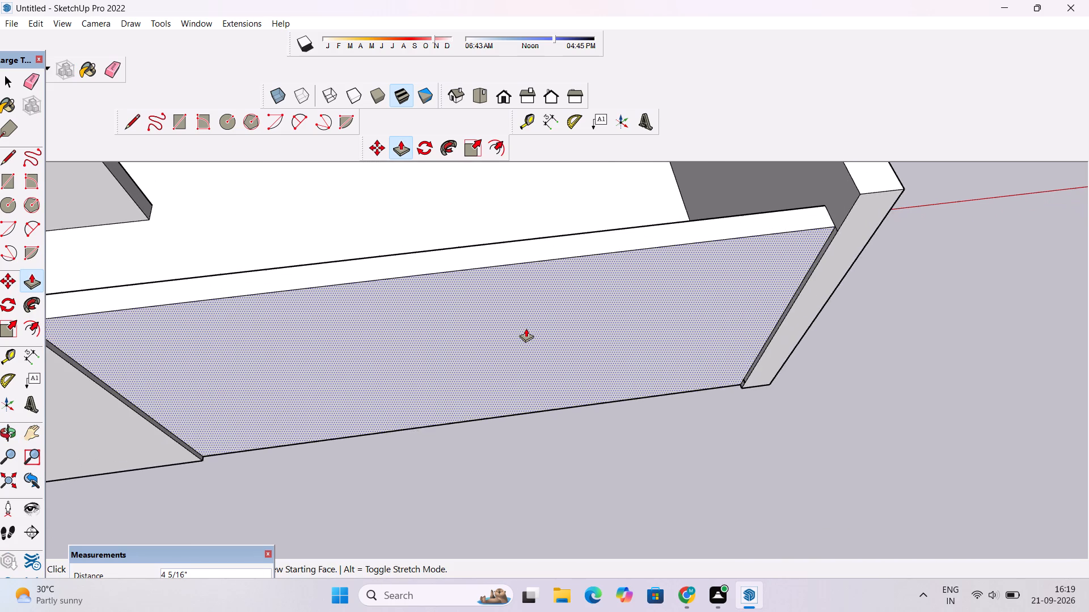
scroll(526, 328, up, 2)
scroll(526, 328, down, 1)
scroll(526, 328, up, 5)
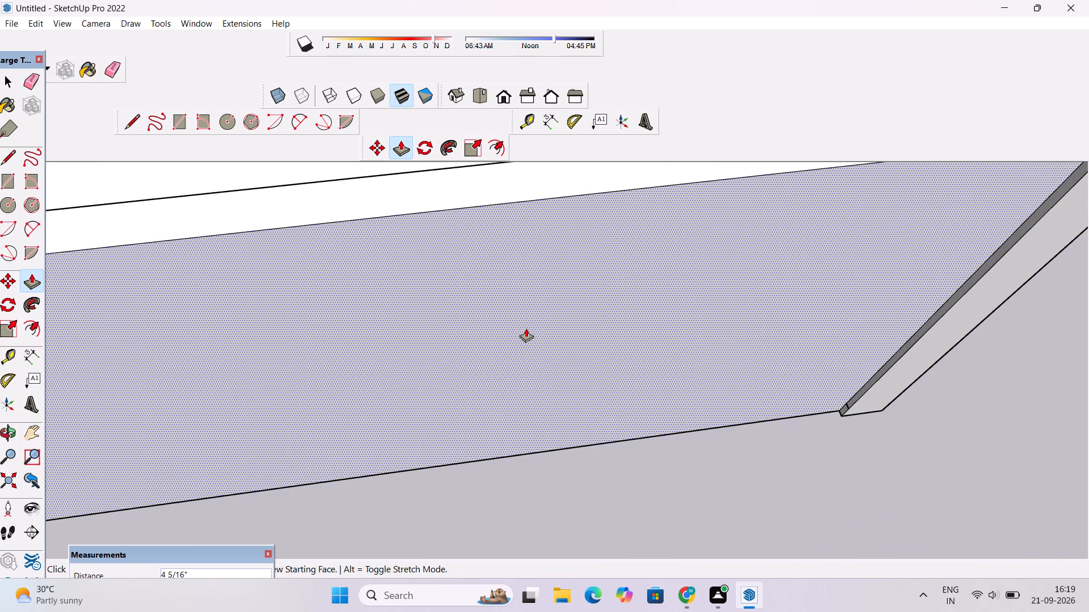
scroll(526, 328, up, 3)
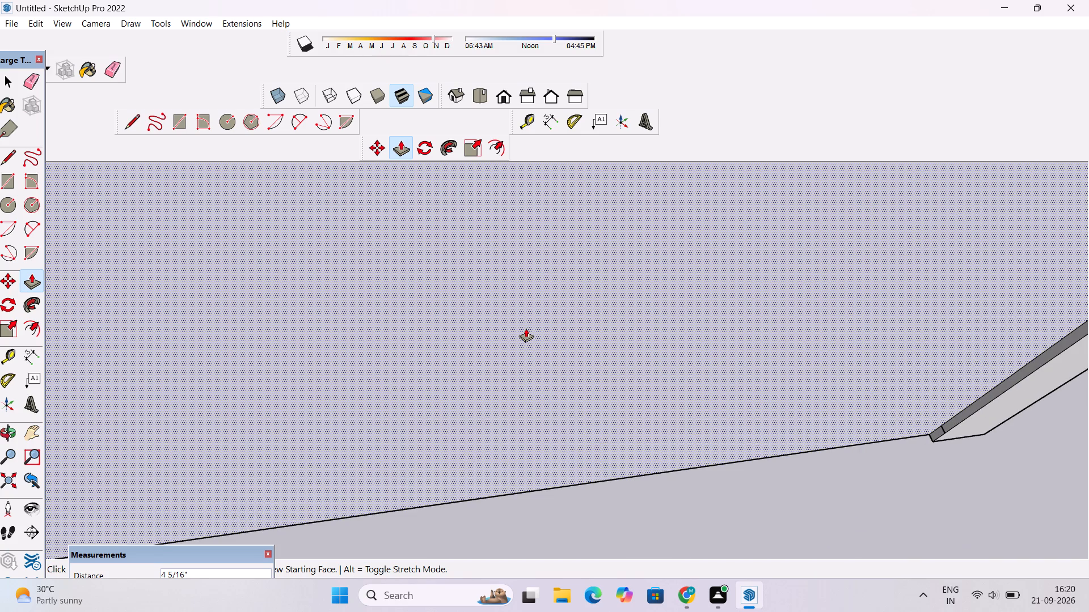
scroll(526, 328, up, 1)
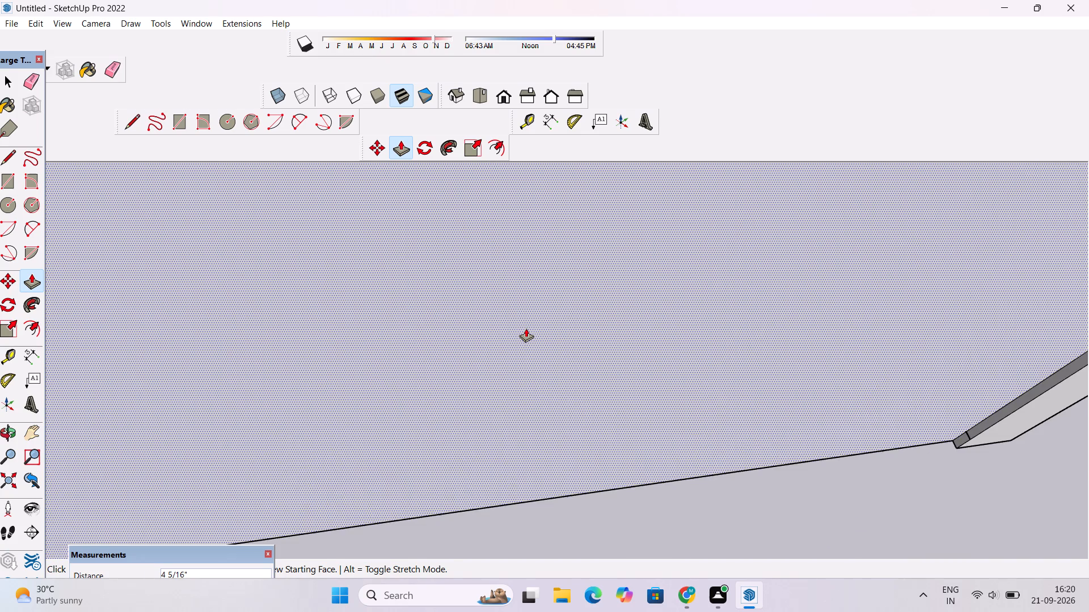
scroll(526, 328, up, 8)
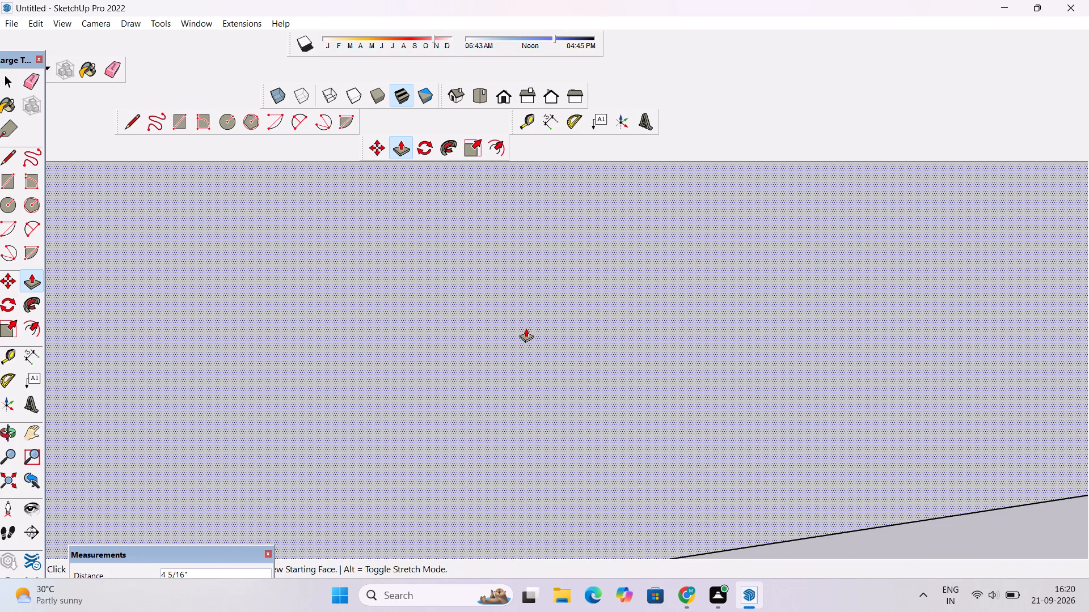
scroll(526, 328, down, 3)
scroll(526, 328, down, 20)
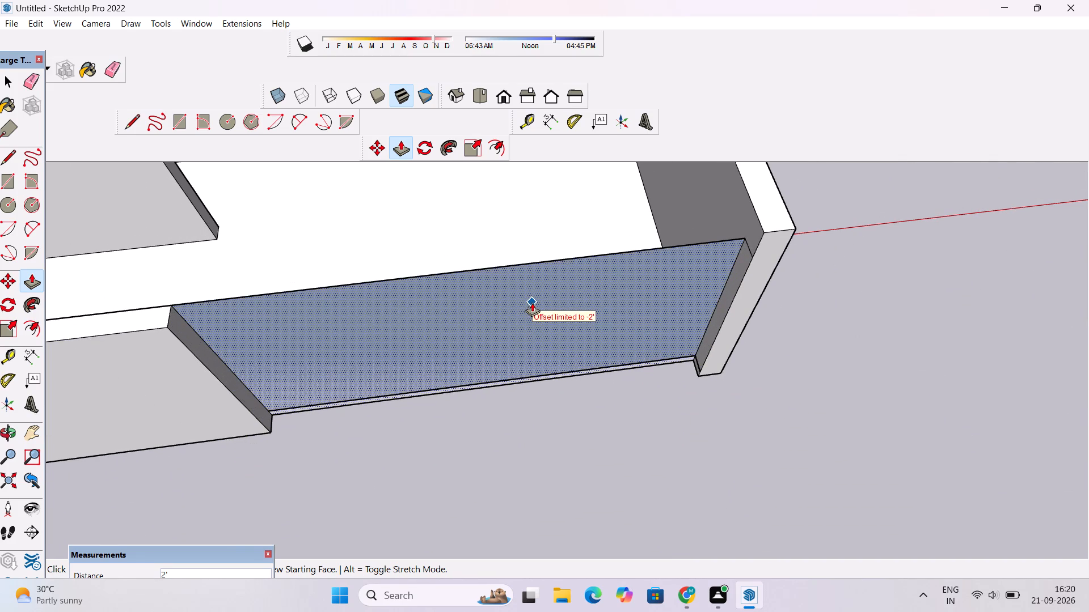
click(532, 302)
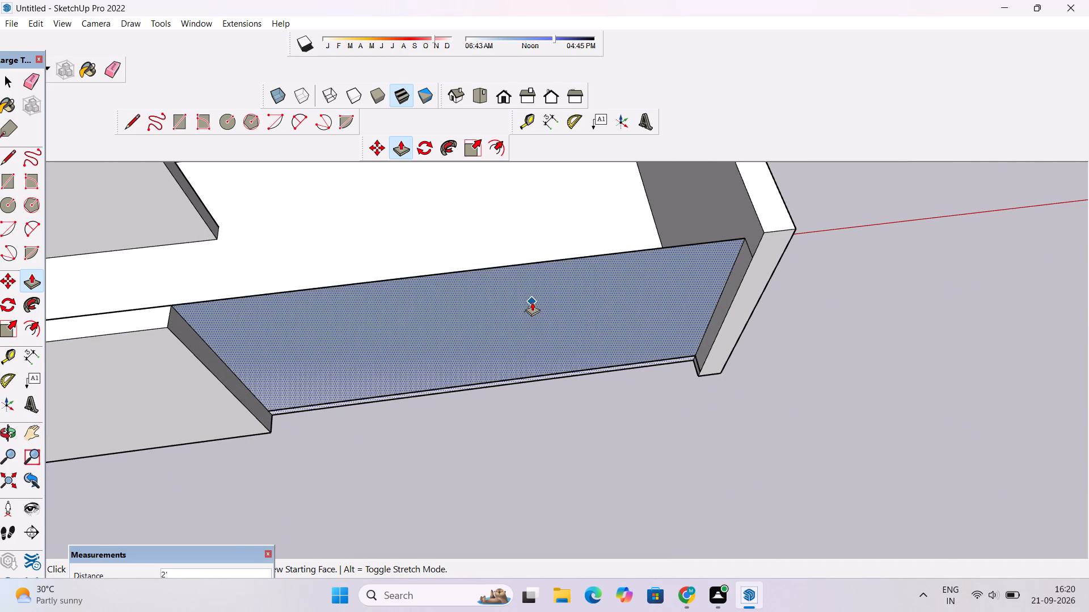
Erase the leftover inner edge across the entrance opening, removing the leftover face in front of the door.
scroll(532, 302, up, 6)
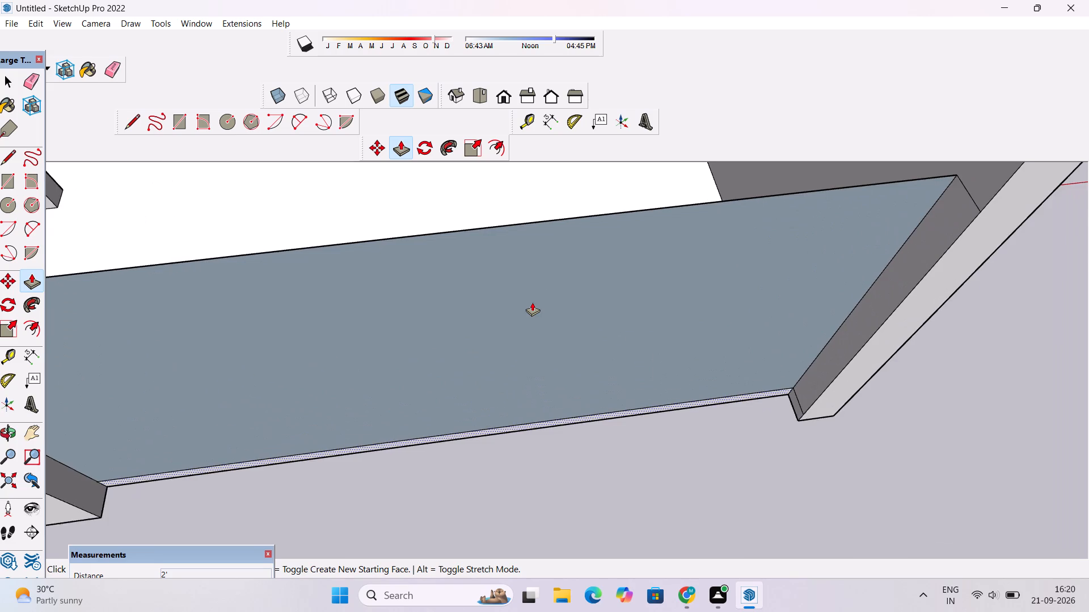
scroll(532, 302, up, 2)
key(space)
scroll(532, 302, down, 9)
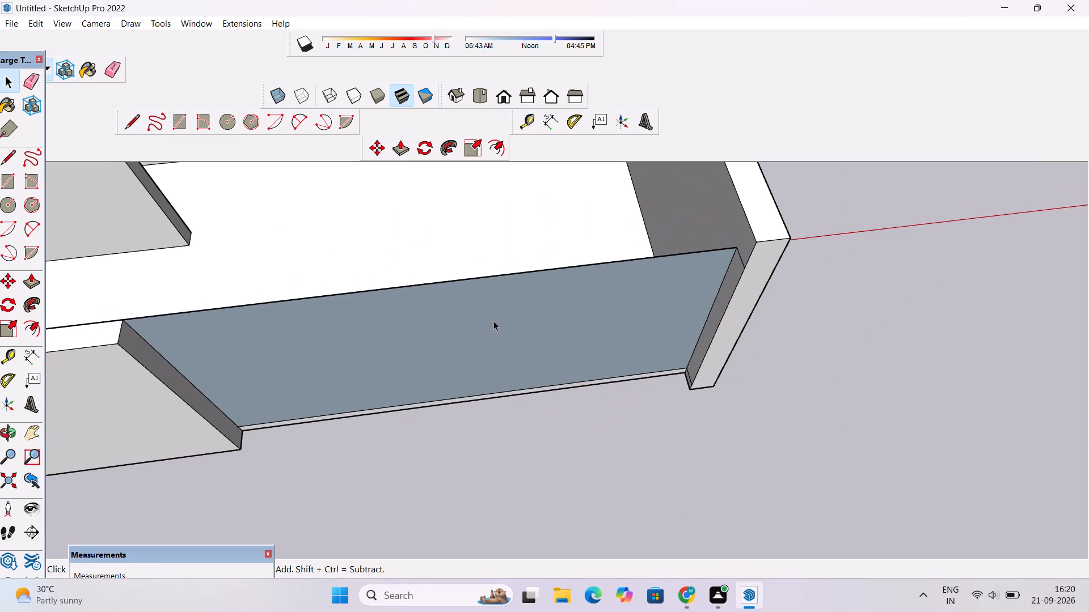
key(e)
drag(486, 280, 489, 291)
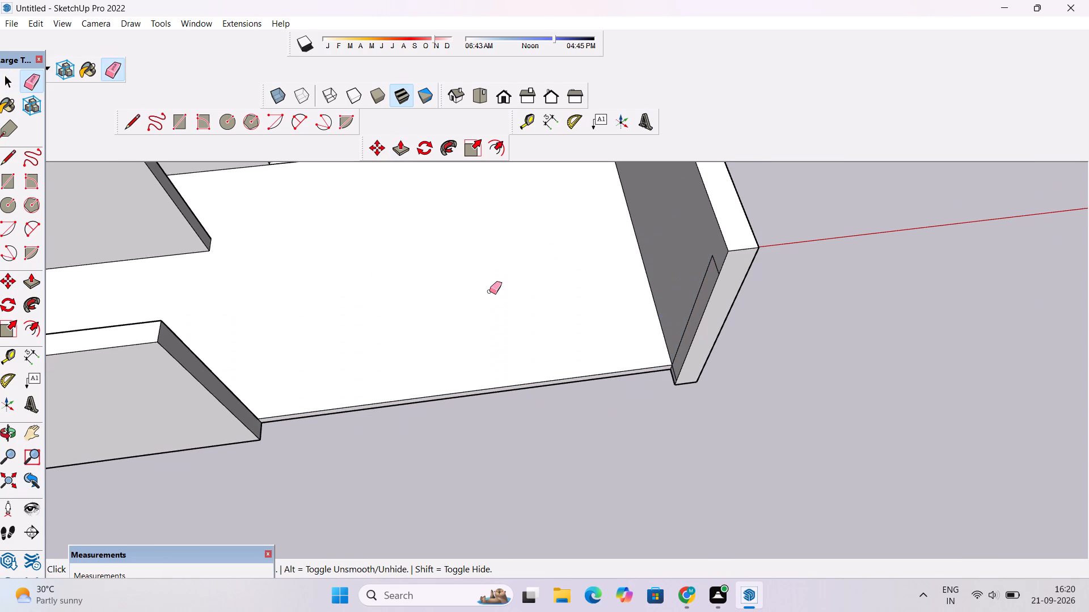
Erase the leftover narrow outline on the side wall's inner face beside the entrance opening.
scroll(489, 291, down, 1)
key(o)
scroll(487, 296, down, 5)
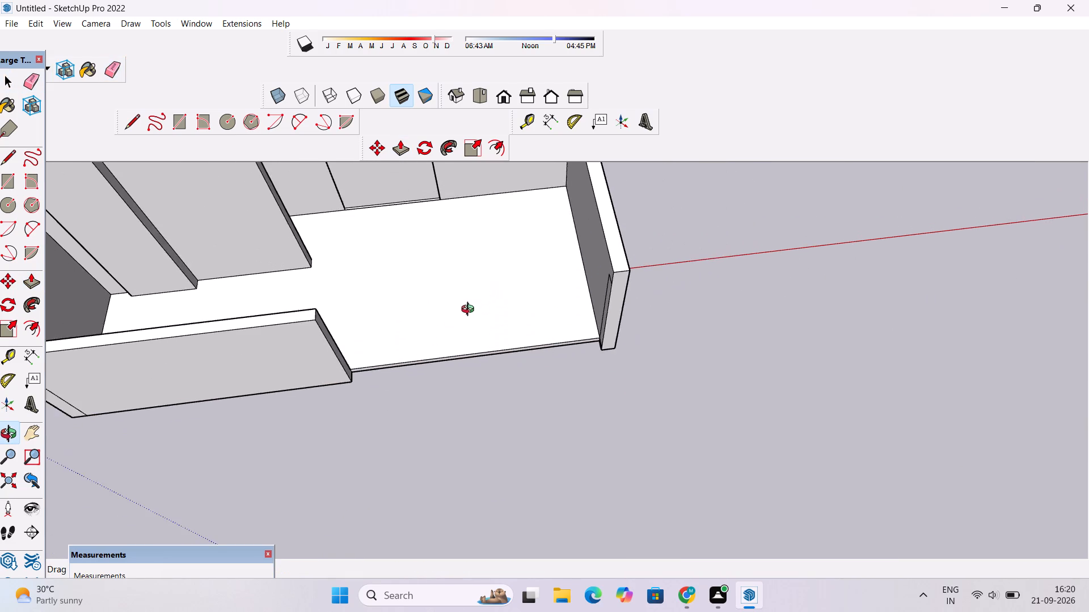
drag(463, 314, 713, 168)
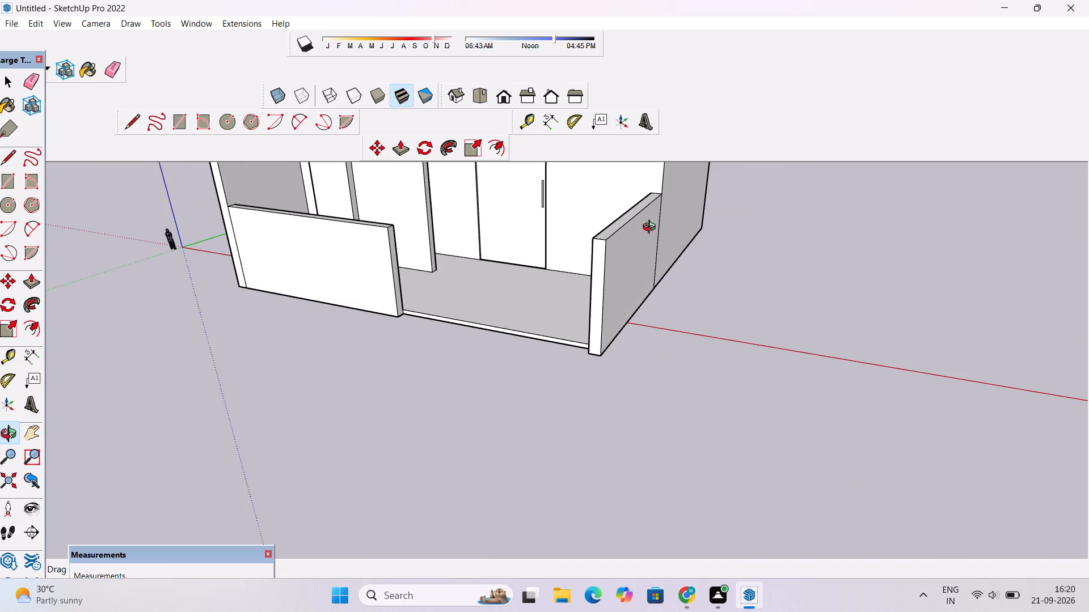
drag(539, 311, 630, 237)
drag(490, 335, 575, 368)
scroll(596, 342, down, 3)
drag(602, 320, 673, 371)
scroll(611, 271, down, 1)
scroll(610, 269, up, 4)
drag(596, 295, 638, 336)
drag(638, 329, 594, 345)
shift+scroll(581, 355, up, 7)
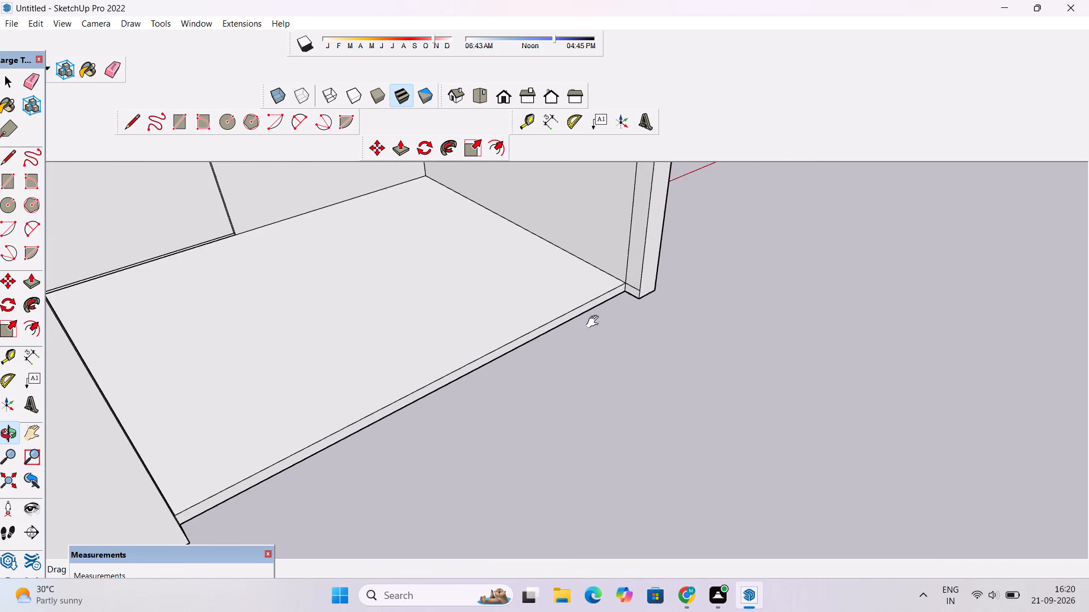
shift+drag(595, 322, 548, 379)
scroll(548, 379, down, 3)
drag(548, 379, 586, 384)
key(e)
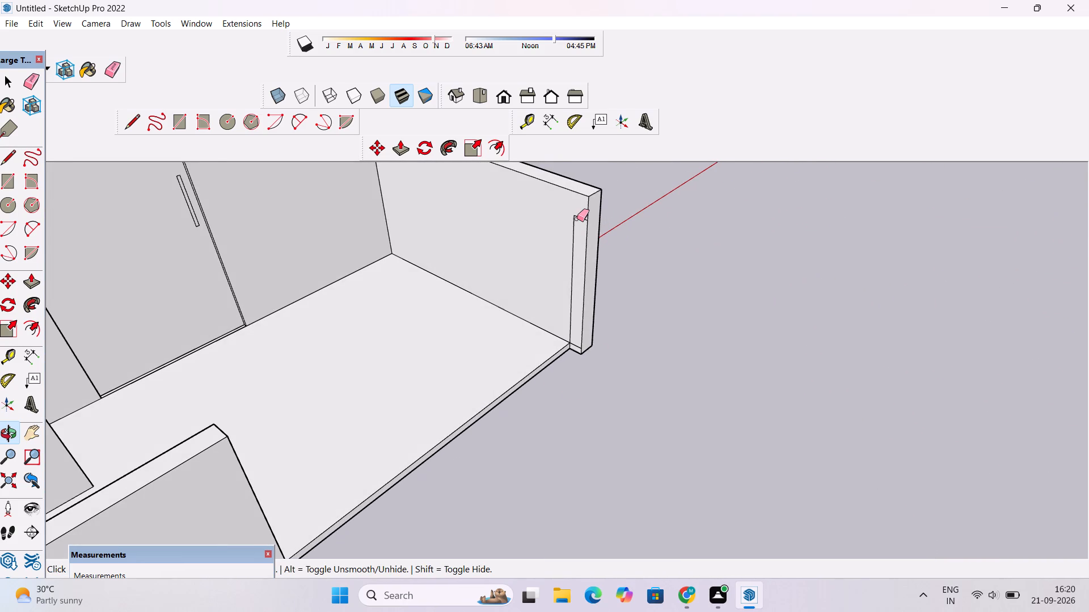
scroll(577, 218, up, 3)
drag(577, 215, 568, 233)
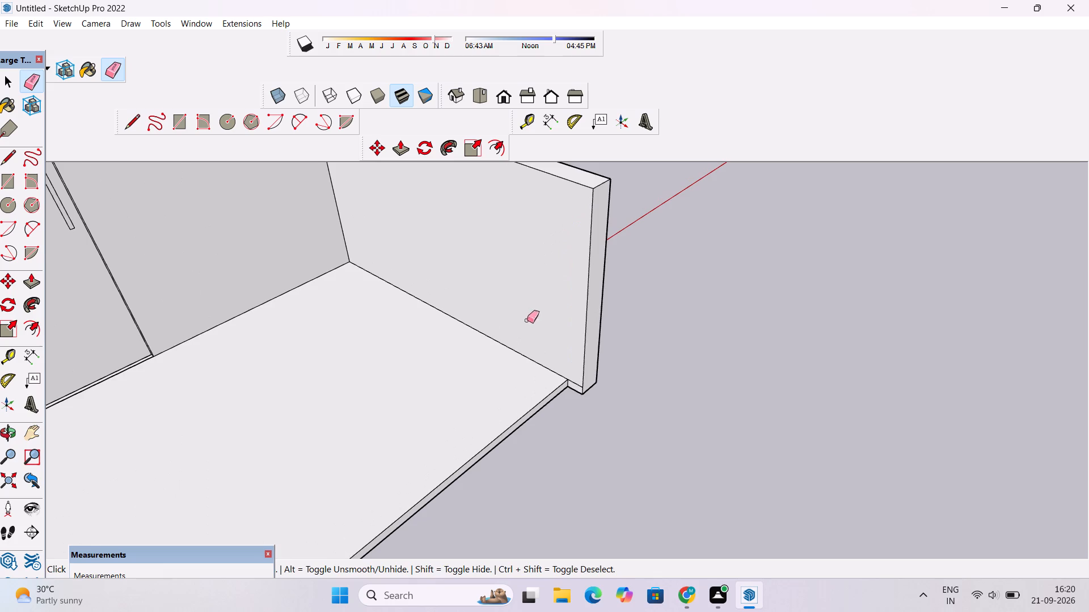
Pull the floor's front edge in the entrance opening outward 2', flush with the end of the side wall.
scroll(459, 301, down, 6)
scroll(481, 441, up, 7)
scroll(446, 409, down, 4)
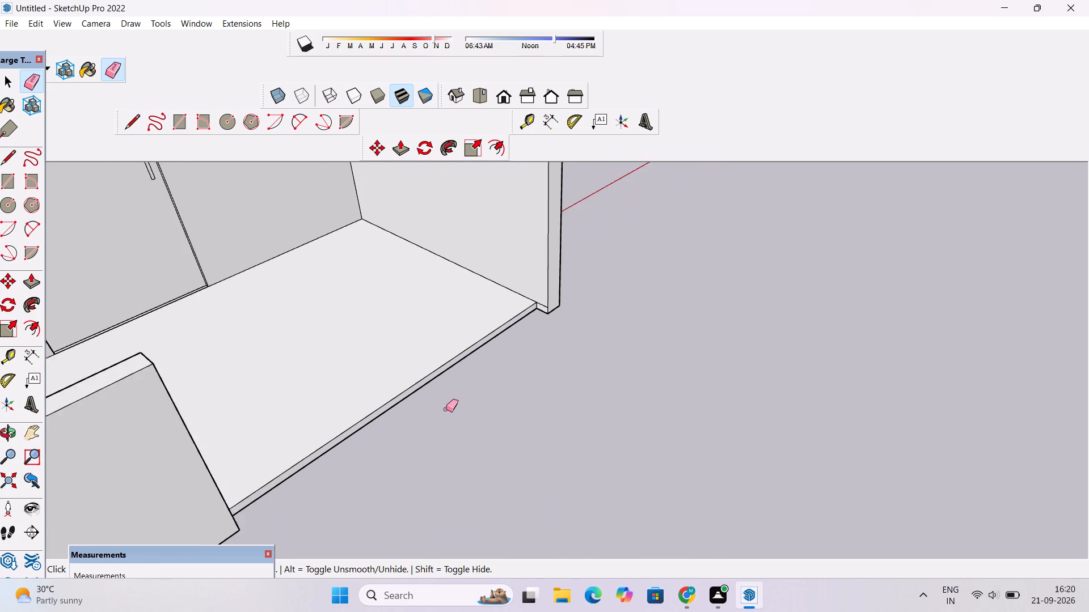
key(p)
scroll(449, 397, up, 4)
click(450, 350)
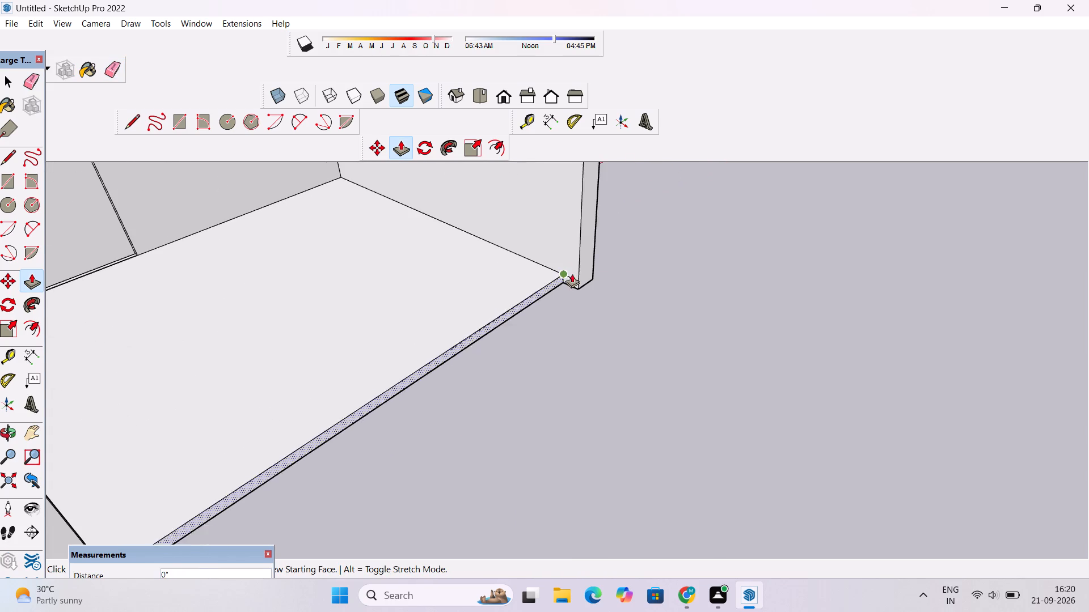
click(576, 292)
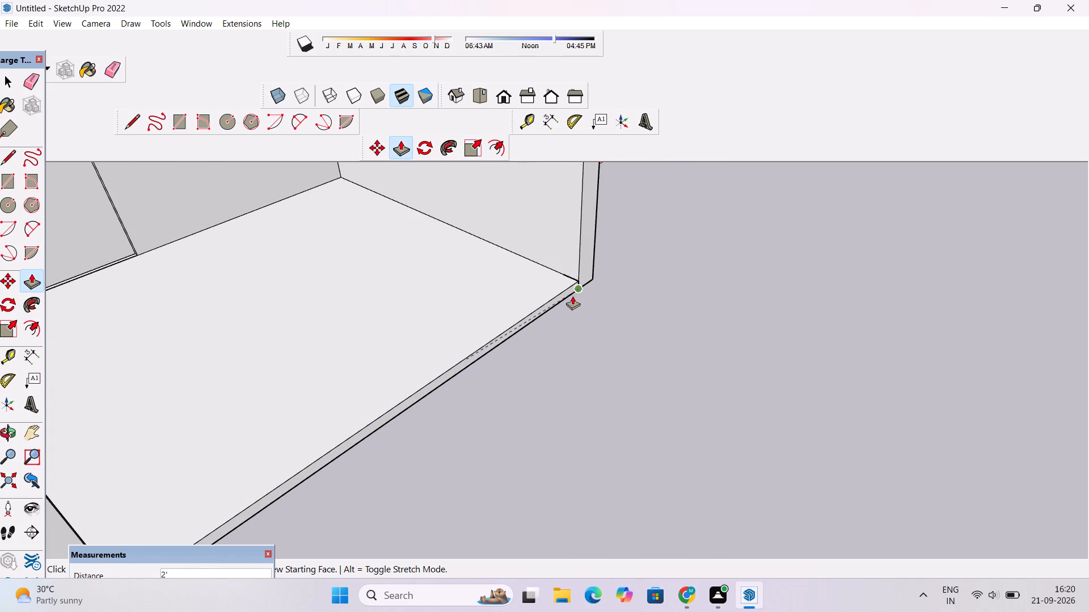
Examine the extended floor and the entrance opening from below, the front and the side.
key(o)
scroll(572, 296, down, 6)
drag(602, 309, 353, 585)
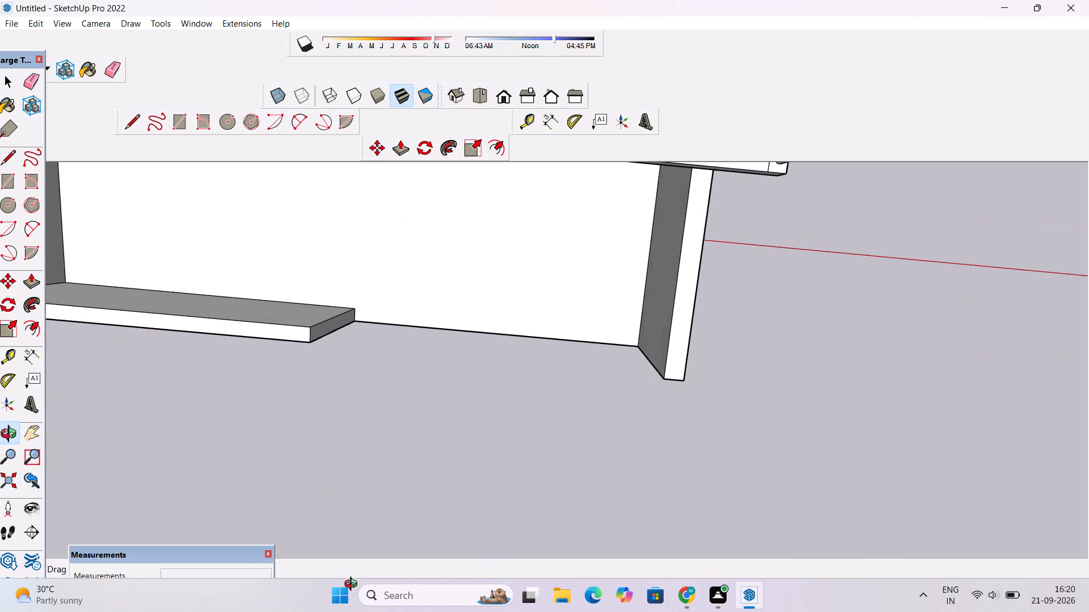
drag(353, 585, 429, 294)
drag(411, 328, 615, 333)
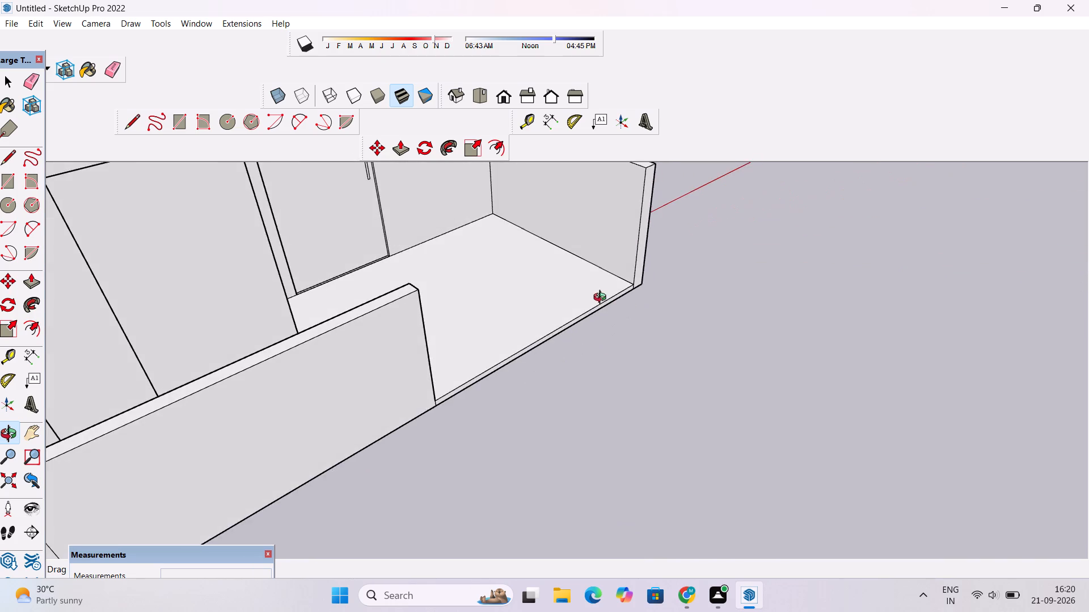
scroll(597, 297, up, 2)
shift+drag(576, 314, 549, 387)
scroll(548, 388, down, 3)
drag(539, 385, 221, 440)
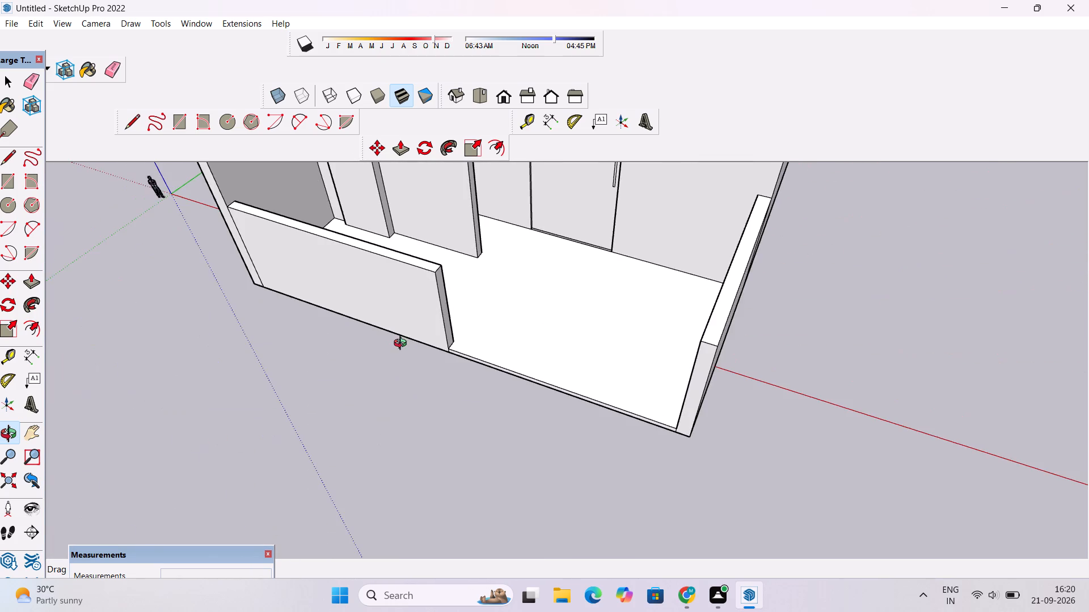
Draw a narrow rectangle about 4 1/2" by 18' 2" on the front wall's end face, rising from its bottom edge.
scroll(403, 345, up, 4)
drag(529, 353, 374, 361)
scroll(483, 298, up, 3)
shift+drag(500, 337, 489, 407)
drag(491, 416, 446, 386)
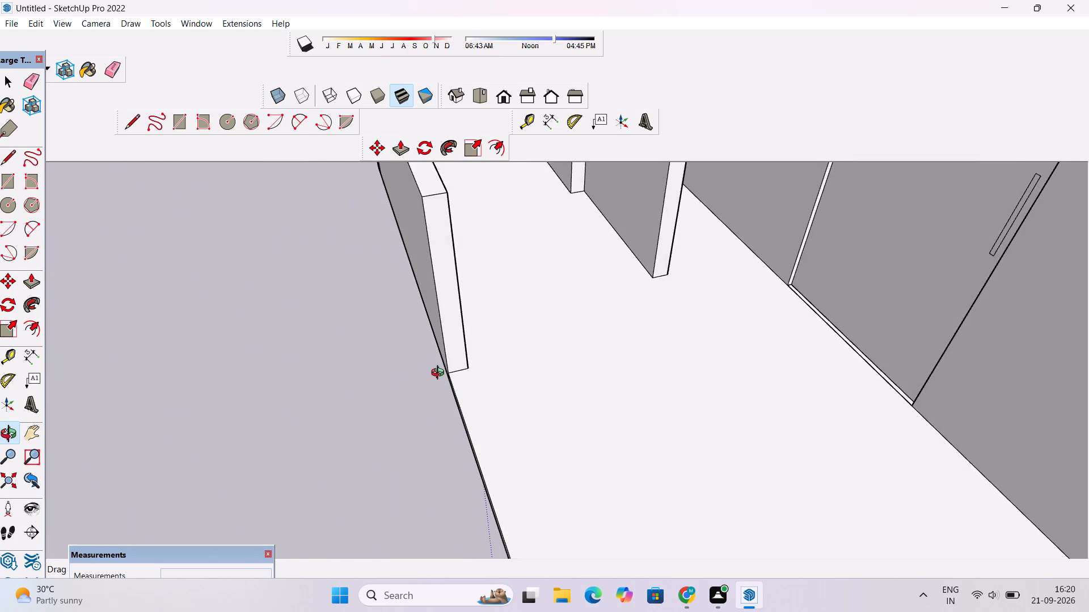
scroll(440, 369, down, 8)
shift+drag(497, 359, 506, 443)
shift+scroll(397, 470, up, 8)
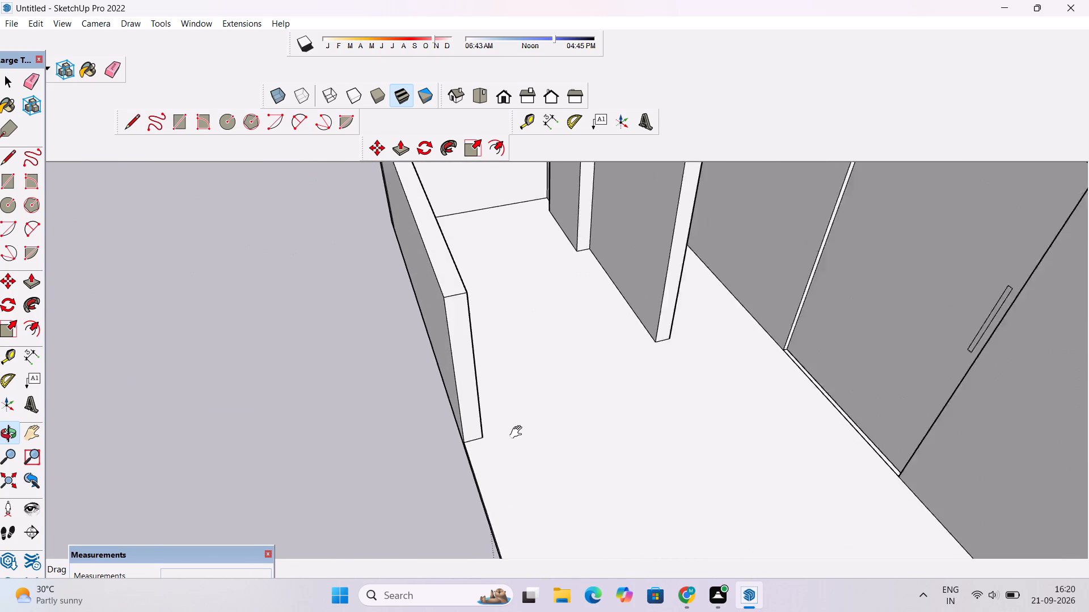
shift+scroll(518, 432, up, 1)
shift+drag(520, 436, 516, 400)
shift+scroll(476, 429, up, 3)
shift+drag(475, 430, 472, 418)
shift+scroll(475, 391, down, 5)
shift+drag(475, 408, 475, 414)
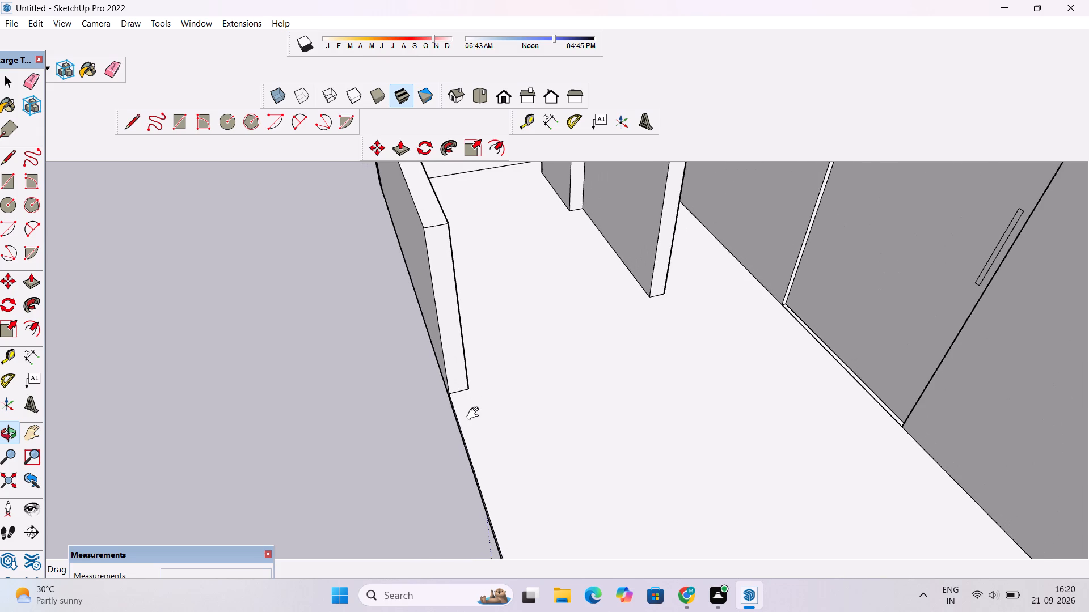
shift+scroll(473, 414, down, 4)
shift+drag(471, 414, 474, 424)
scroll(474, 424, up, 6)
key(r)
scroll(461, 397, up, 3)
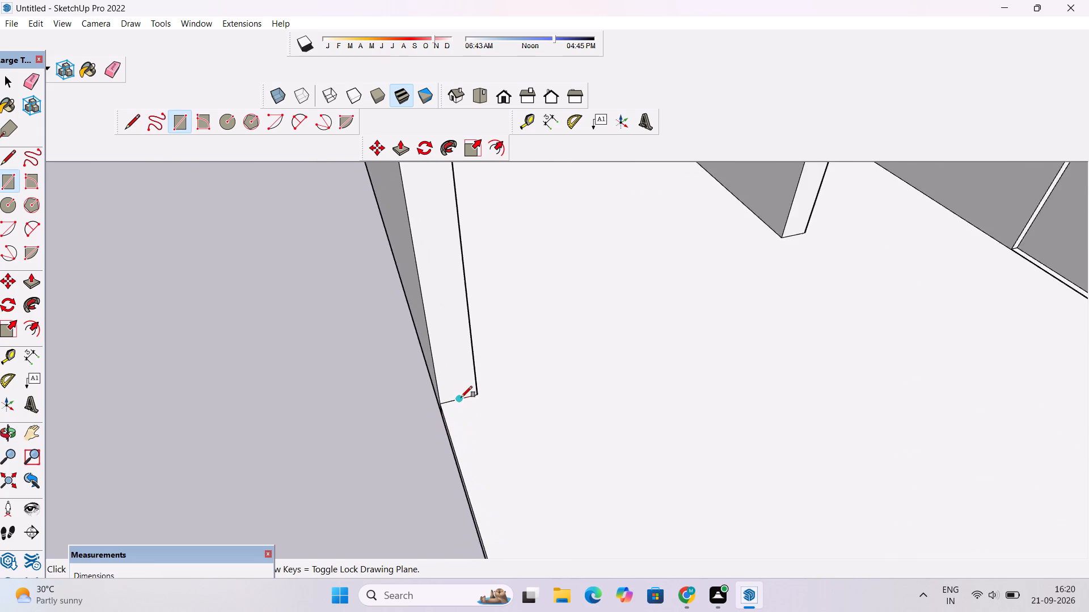
scroll(461, 397, up, 6)
click(445, 402)
scroll(435, 352, down, 4)
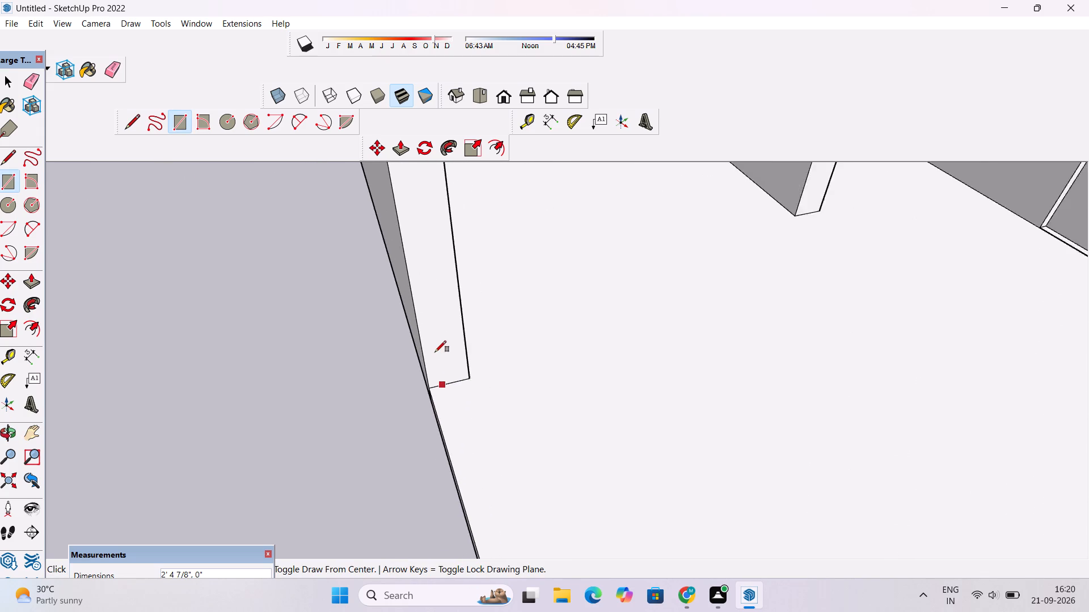
scroll(435, 352, down, 13)
scroll(428, 270, up, 5)
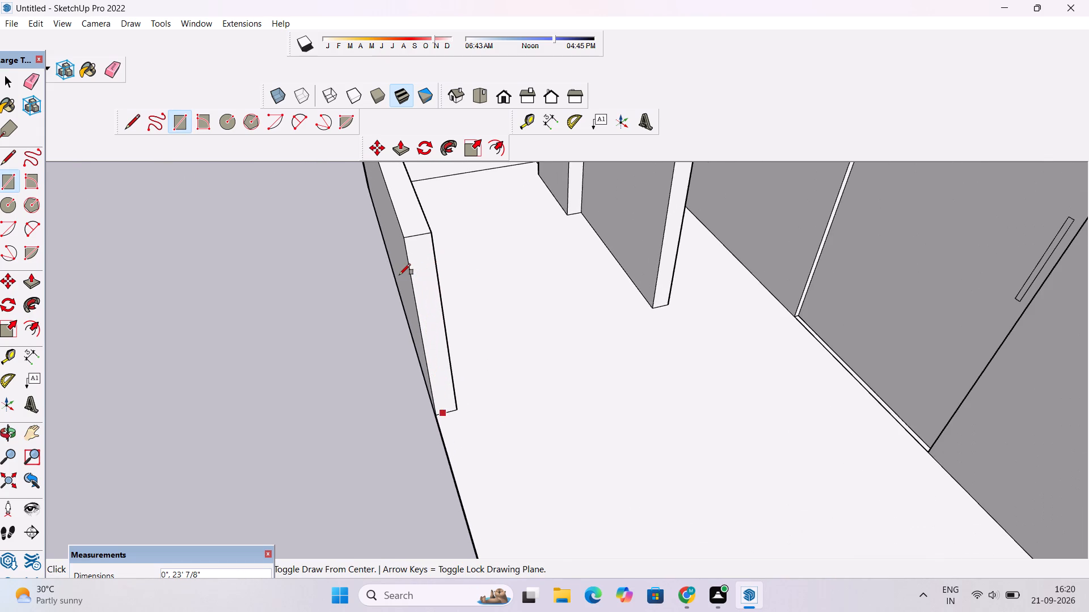
scroll(415, 270, up, 6)
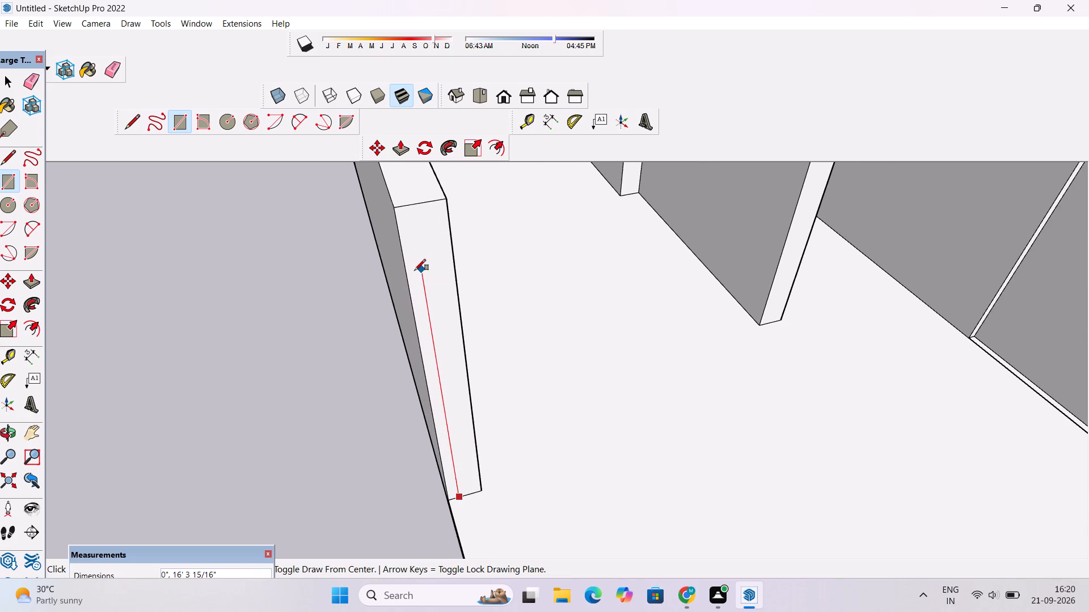
scroll(417, 246, up, 5)
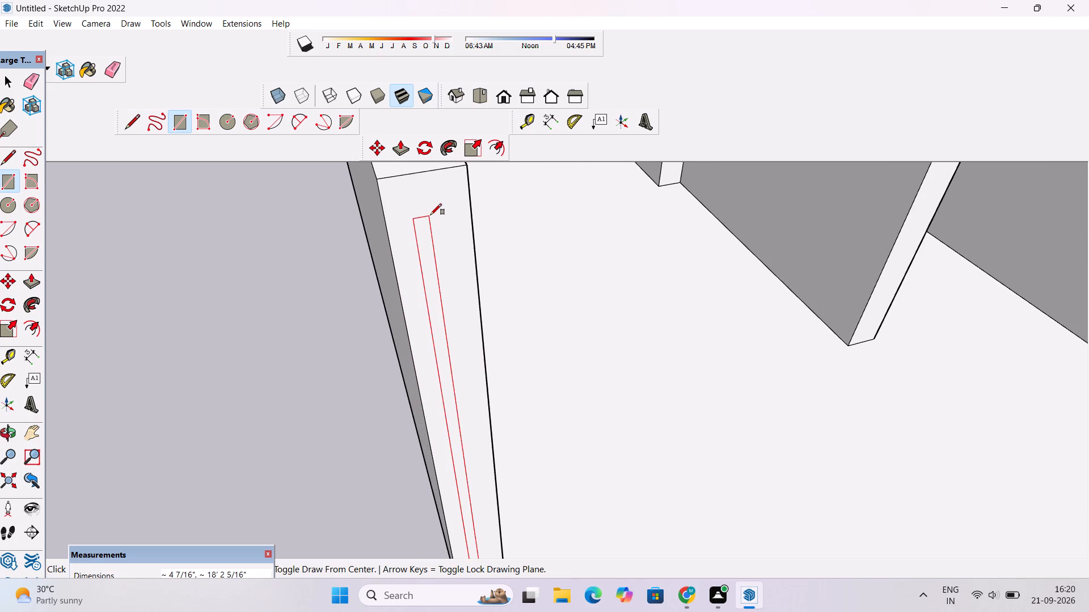
click(432, 215)
scroll(432, 215, down, 10)
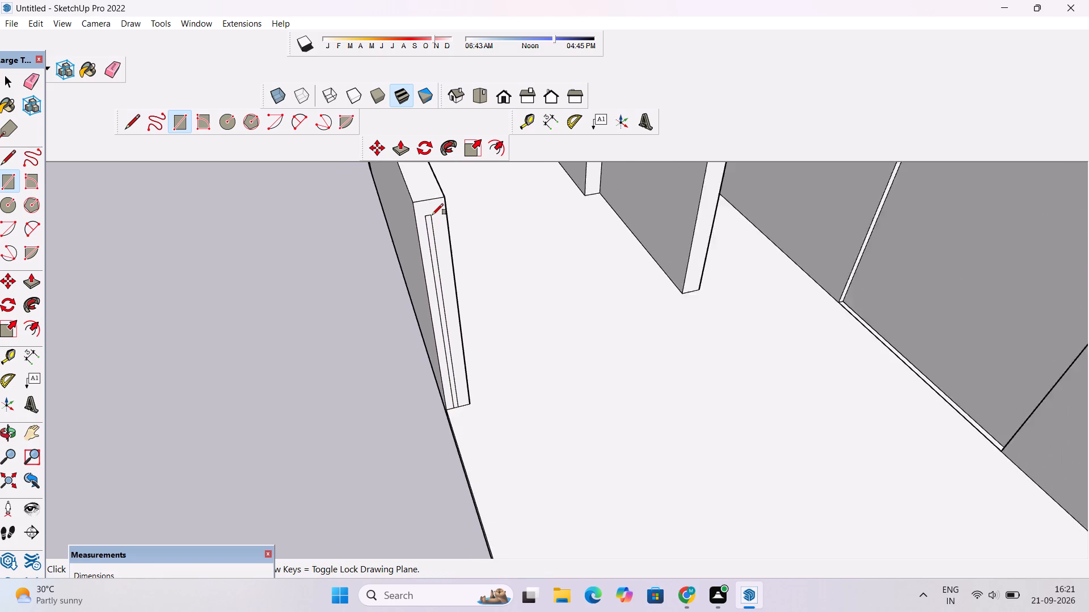
Extrude the narrow rectangle about 45' 1" across the entrance opening to the opposite side wall's inner face.
scroll(432, 215, down, 3)
scroll(443, 406, up, 3)
scroll(443, 407, down, 4)
key(p)
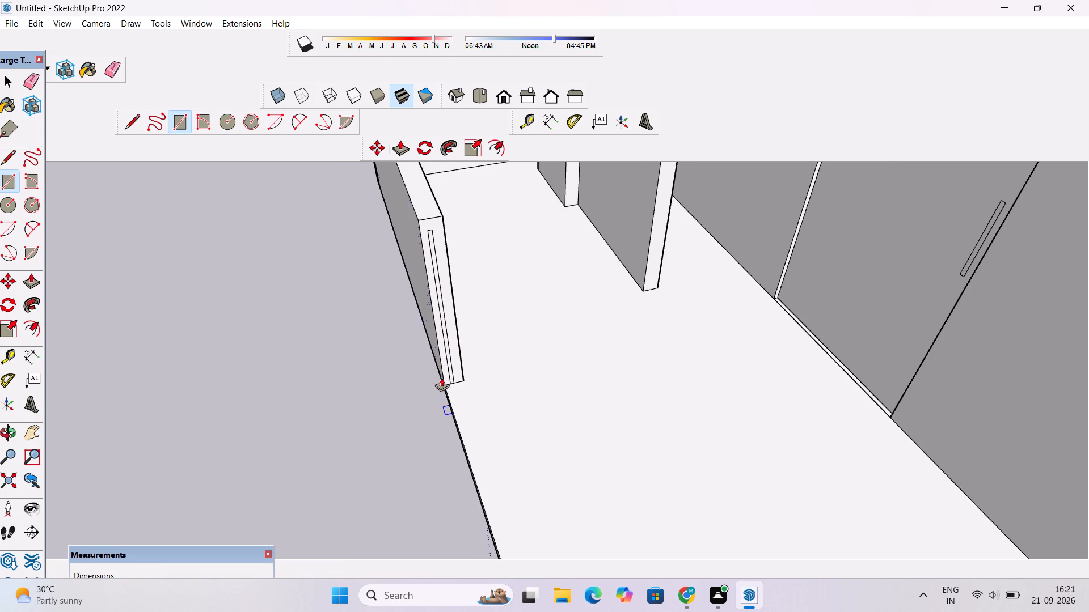
scroll(432, 243, up, 3)
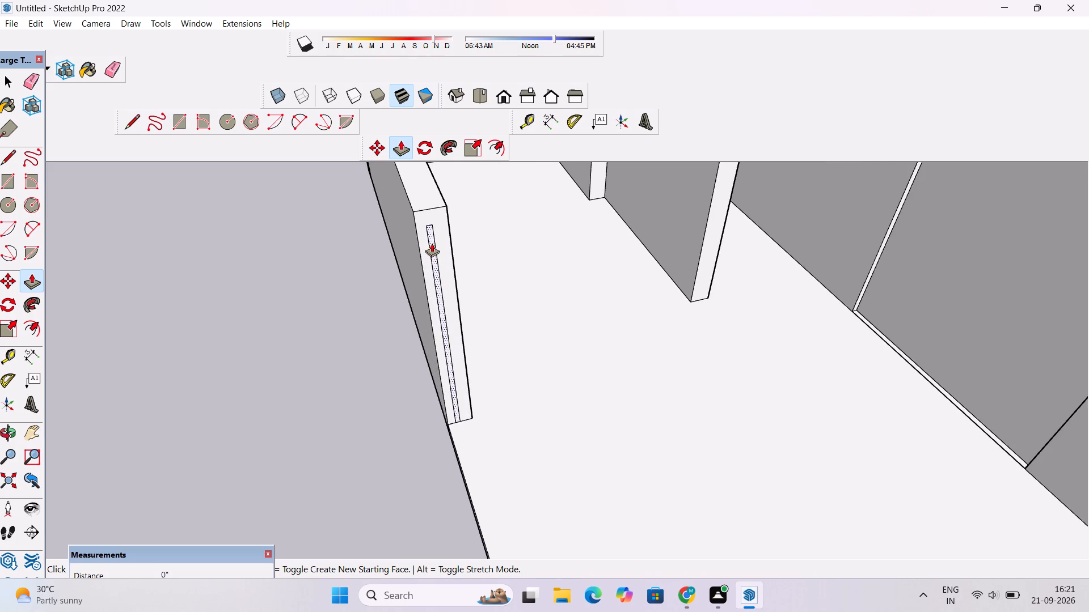
click(432, 243)
scroll(437, 261, down, 5)
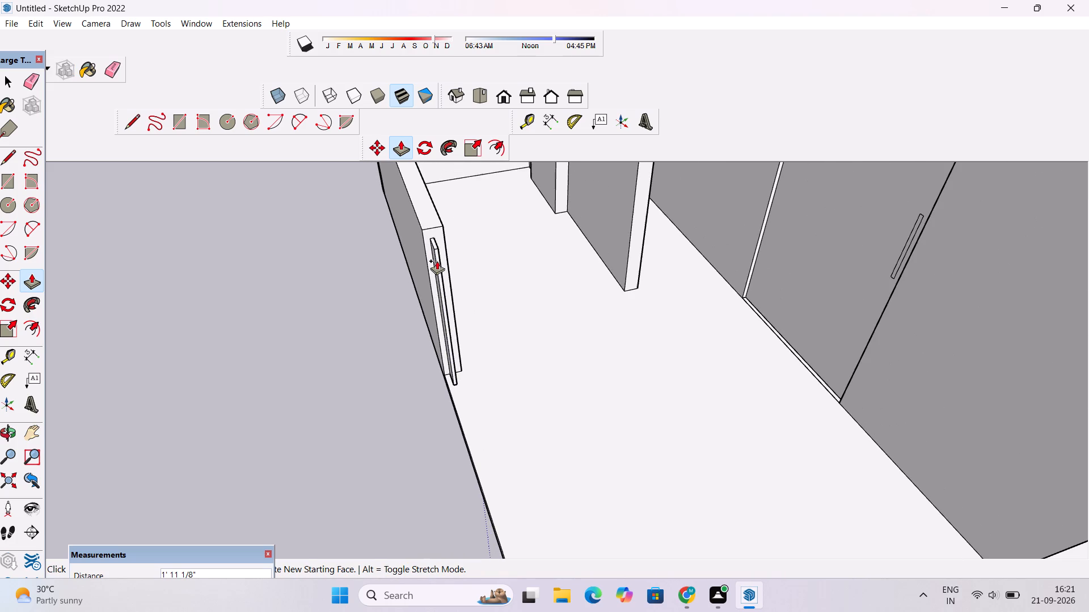
key(o)
drag(441, 276, 807, 285)
shift+drag(807, 285, 632, 336)
key(p)
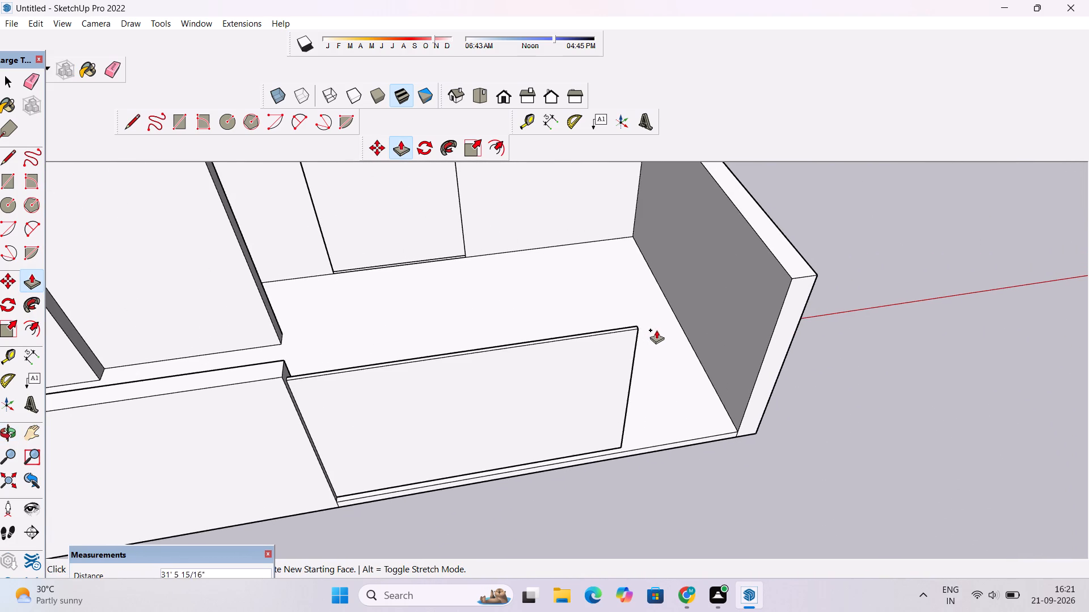
scroll(668, 322, up, 6)
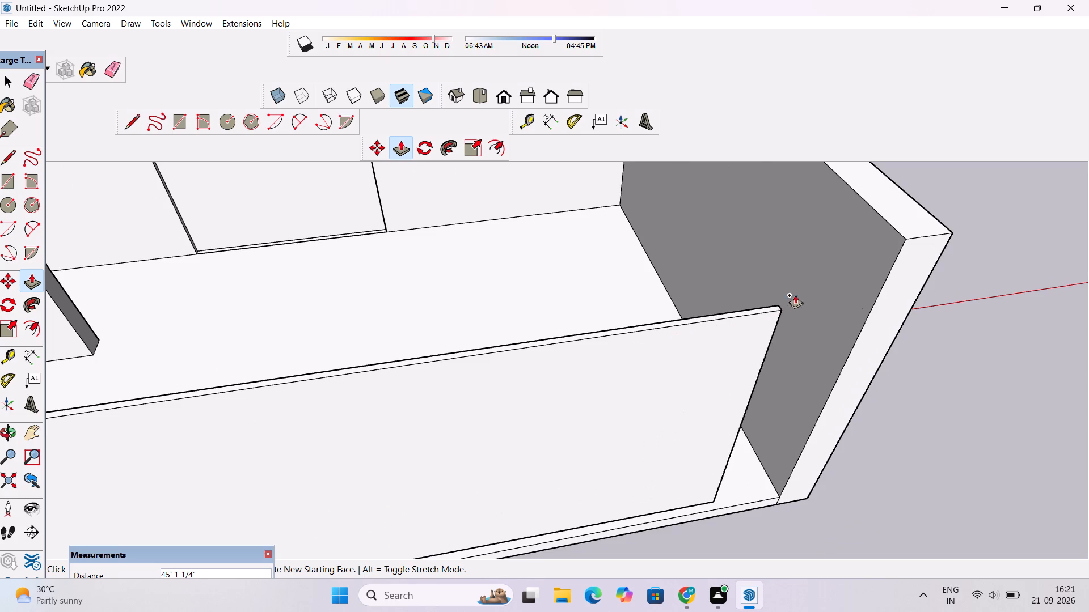
click(872, 263)
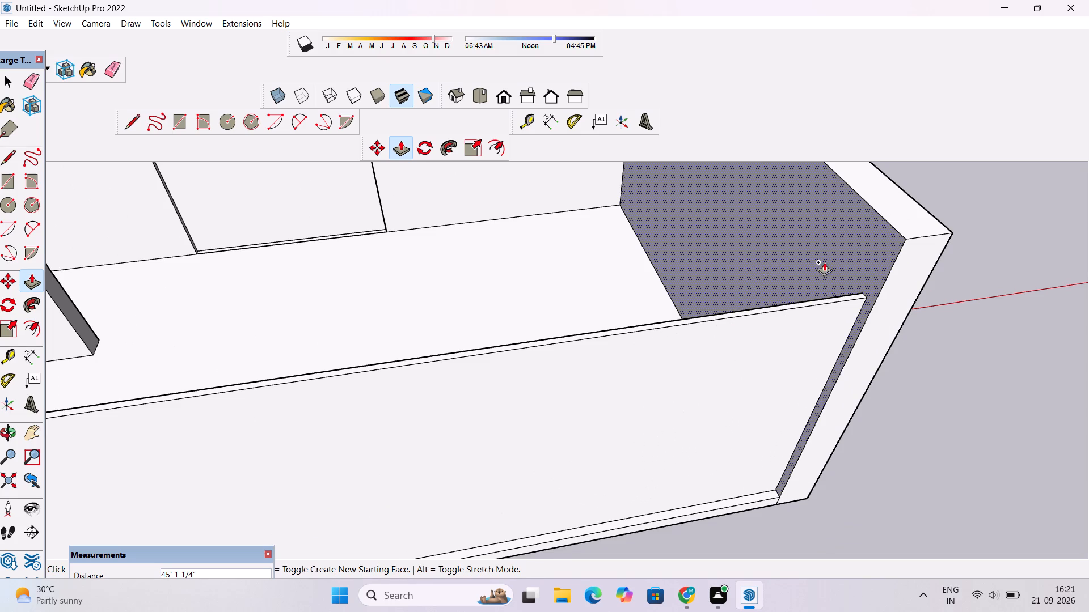
Examine the thin gate panel across the entrance opening from the front at several distances and angles.
key(o)
scroll(639, 303, down, 6)
drag(556, 450, 547, 371)
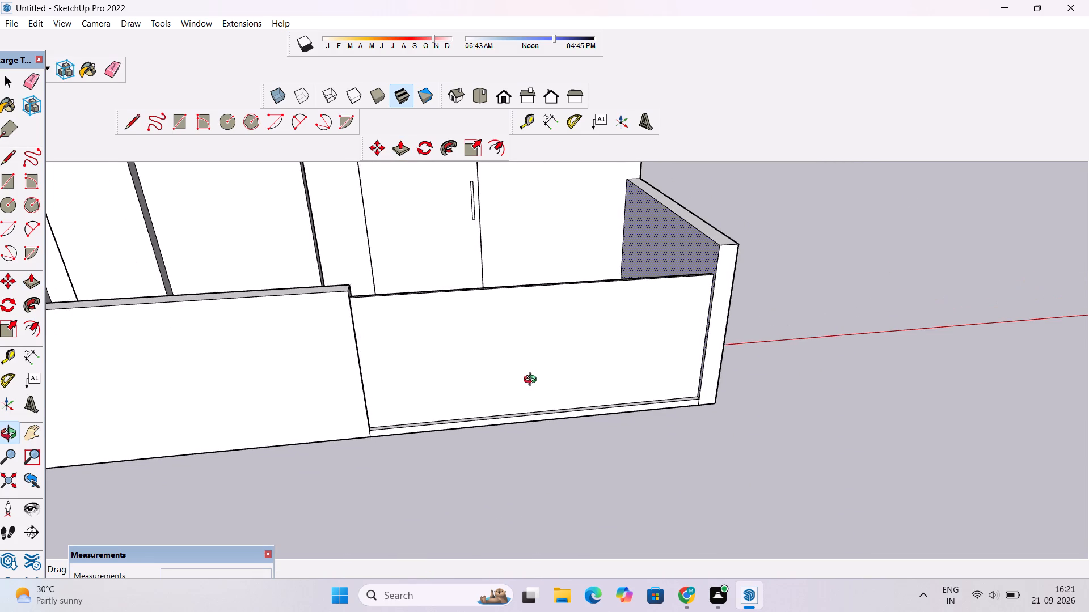
scroll(533, 381, down, 4)
shift+drag(530, 386, 454, 406)
scroll(454, 406, up, 2)
scroll(454, 406, down, 3)
scroll(454, 406, up, 1)
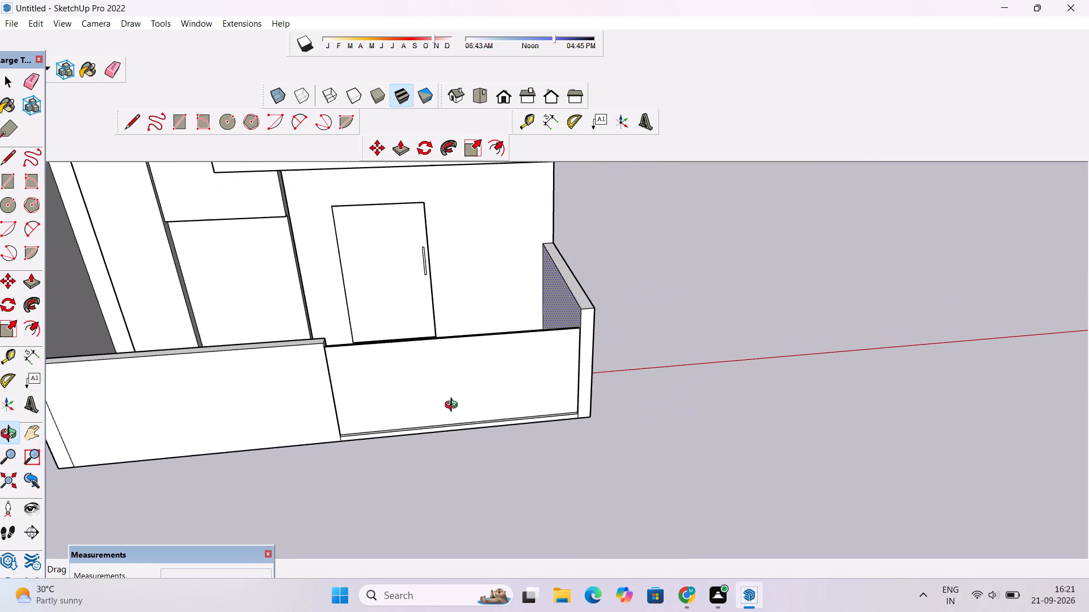
scroll(454, 406, down, 4)
scroll(454, 406, up, 9)
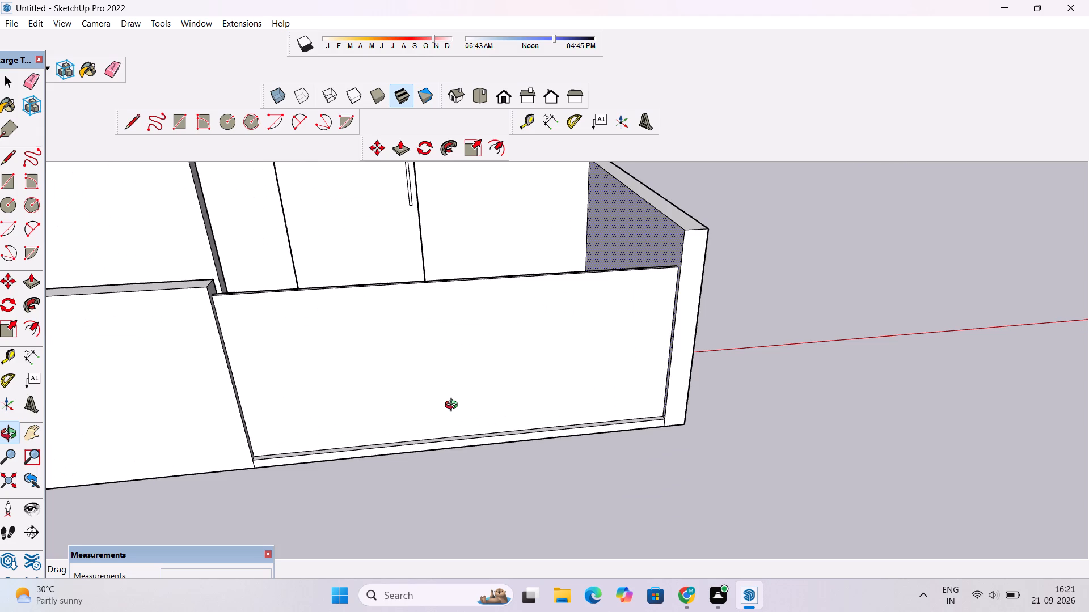
scroll(454, 406, down, 3)
shift+drag(445, 415, 539, 404)
scroll(539, 404, down, 4)
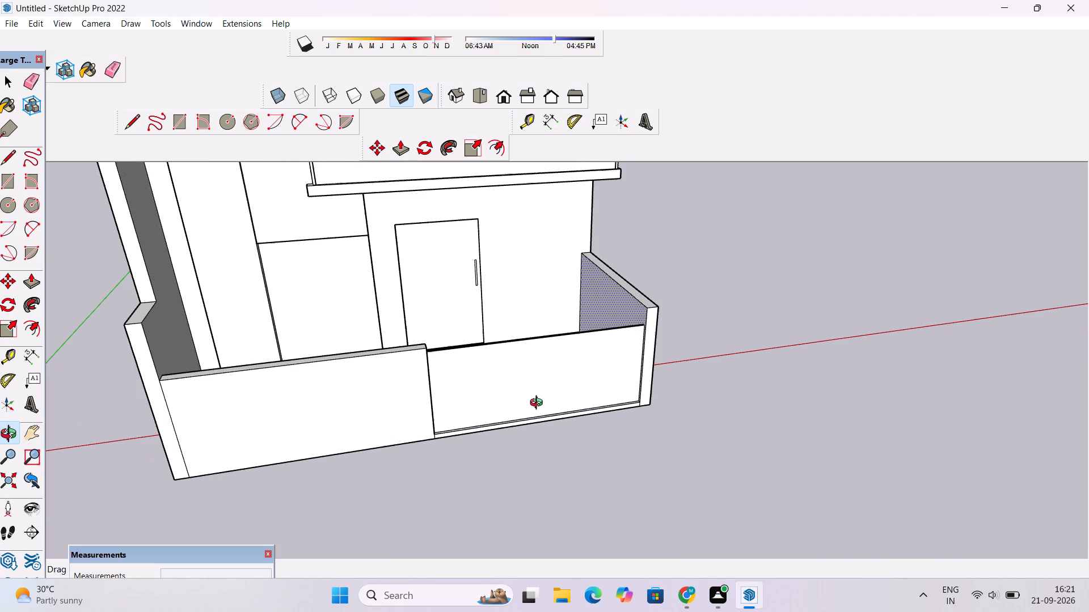
scroll(539, 404, up, 4)
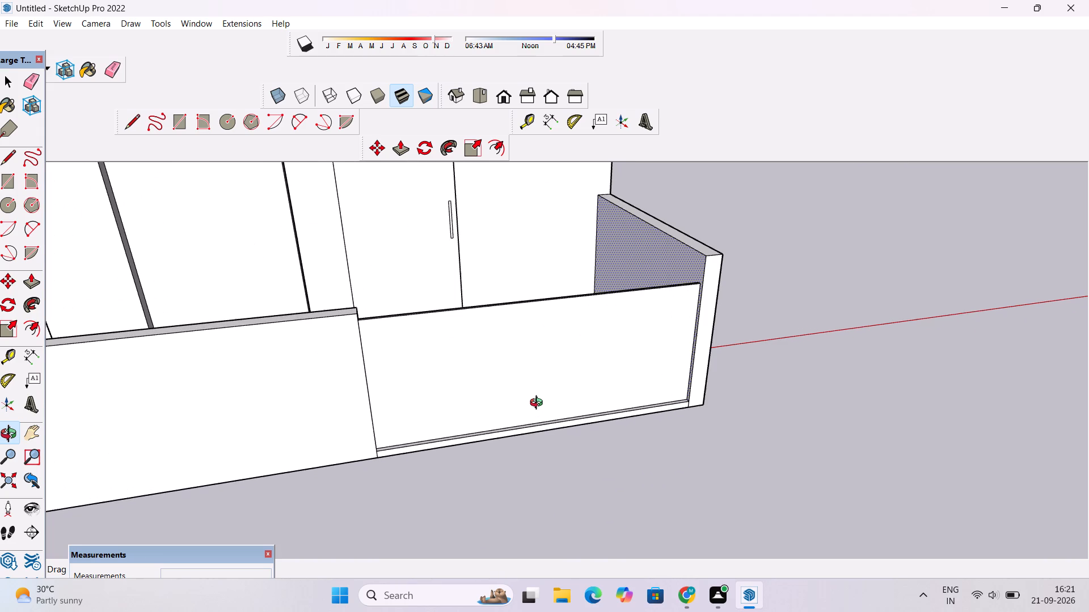
scroll(539, 404, down, 4)
drag(539, 404, 522, 410)
scroll(510, 410, up, 2)
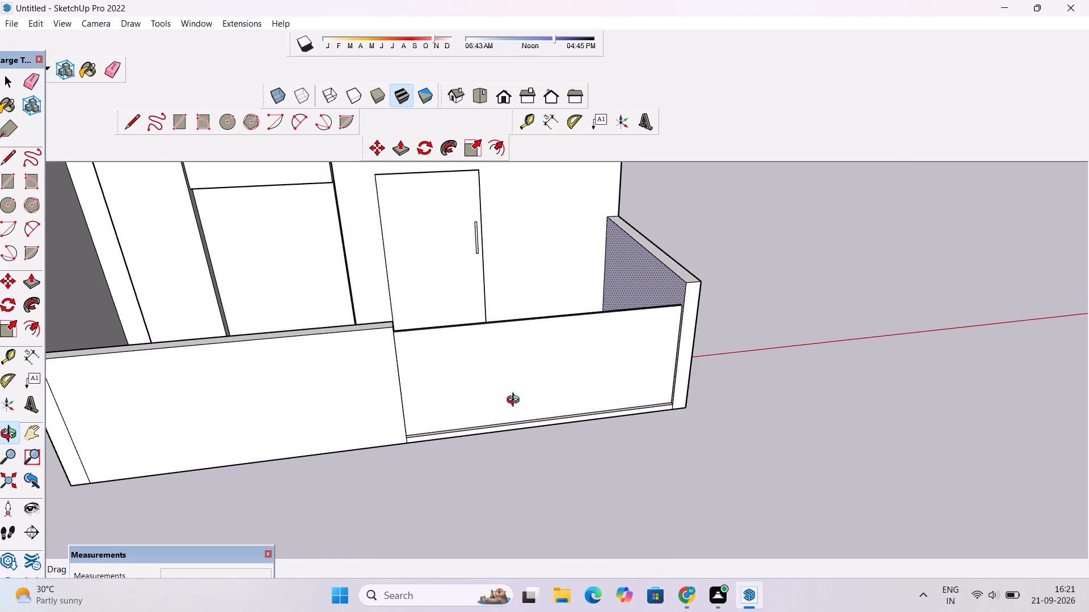
Examine the gate panel and the forecourt's front wall from several distances and angles.
shift+drag(516, 401, 442, 403)
scroll(442, 403, down, 2)
shift+drag(442, 403, 489, 391)
scroll(492, 390, down, 3)
drag(396, 409, 446, 411)
drag(471, 402, 420, 403)
scroll(419, 403, up, 1)
shift+drag(412, 405, 460, 401)
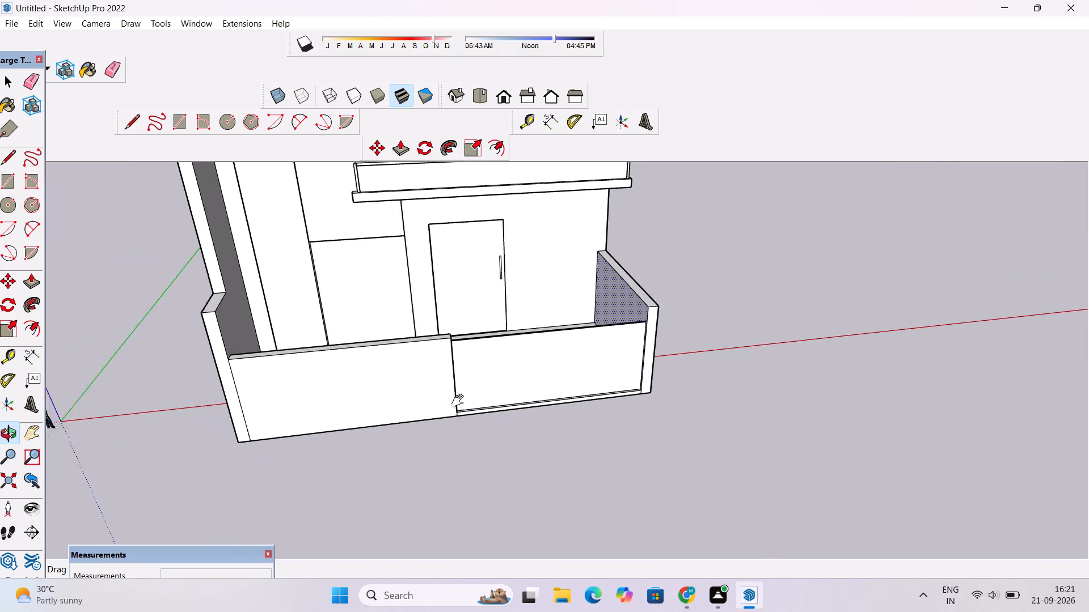
shift+drag(460, 401, 486, 401)
Erase the short seam edge between the floor's front strip and the side wall's end face, at the gate opening's lower corner.
scroll(486, 401, up, 4)
drag(578, 372, 556, 372)
scroll(542, 380, up, 1)
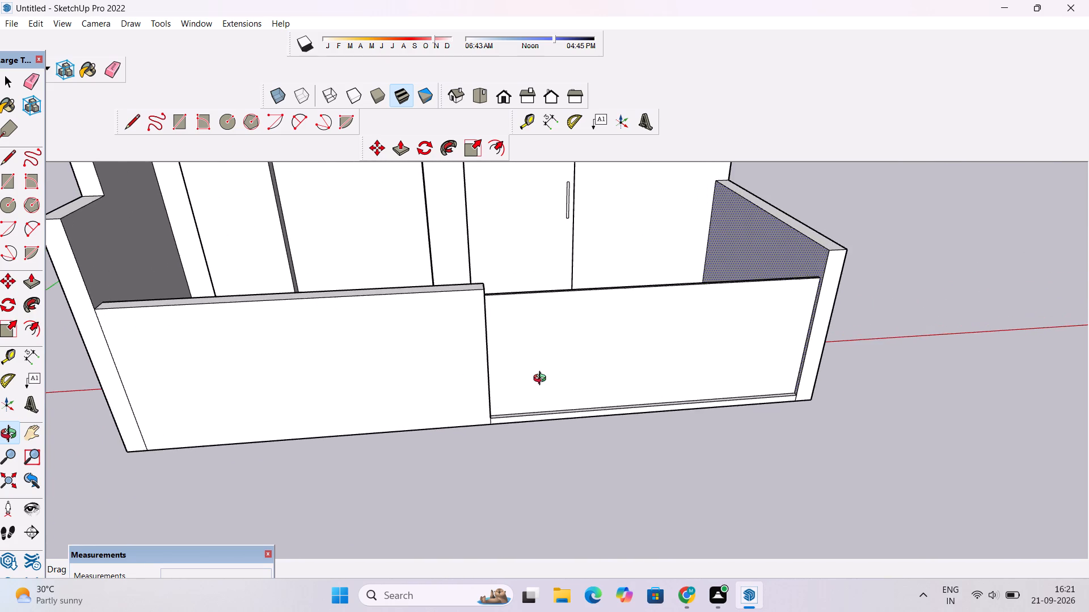
shift+drag(542, 380, 452, 363)
scroll(696, 382, up, 17)
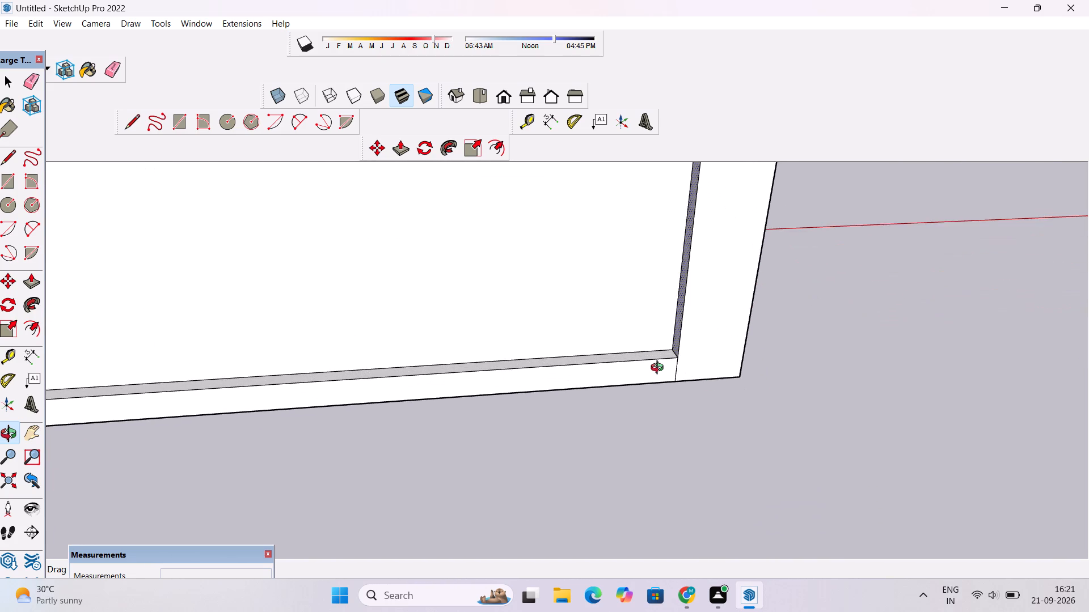
scroll(660, 369, up, 3)
scroll(720, 368, up, 8)
key(e)
drag(659, 341, 600, 358)
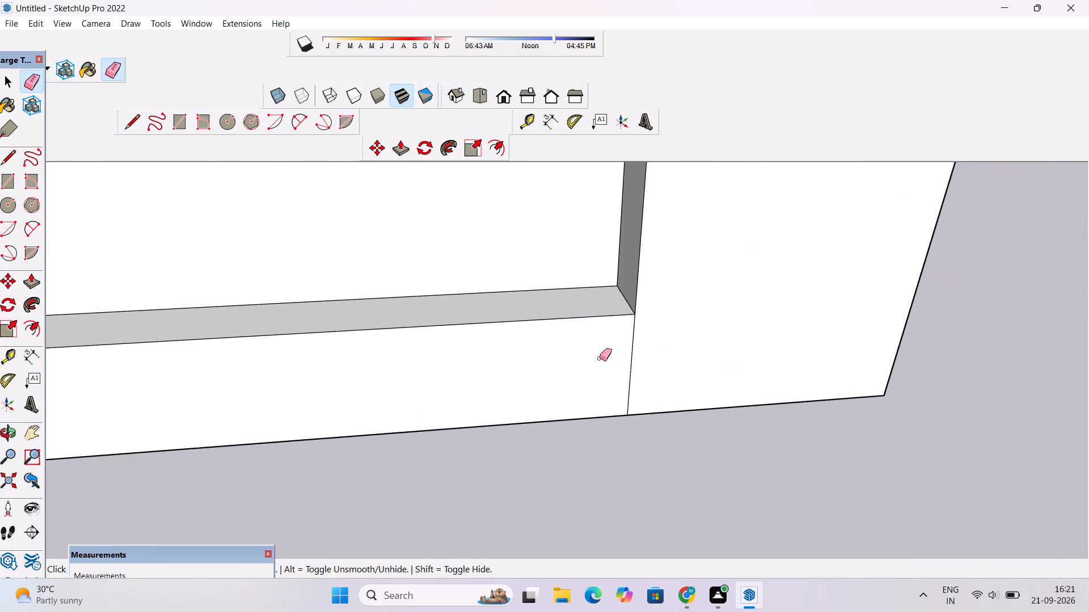
drag(600, 358, 597, 360)
drag(634, 343, 631, 351)
Examine the gate panel and the floor strip beneath it from the front at different angles.
scroll(631, 351, down, 10)
key(o)
scroll(636, 358, down, 8)
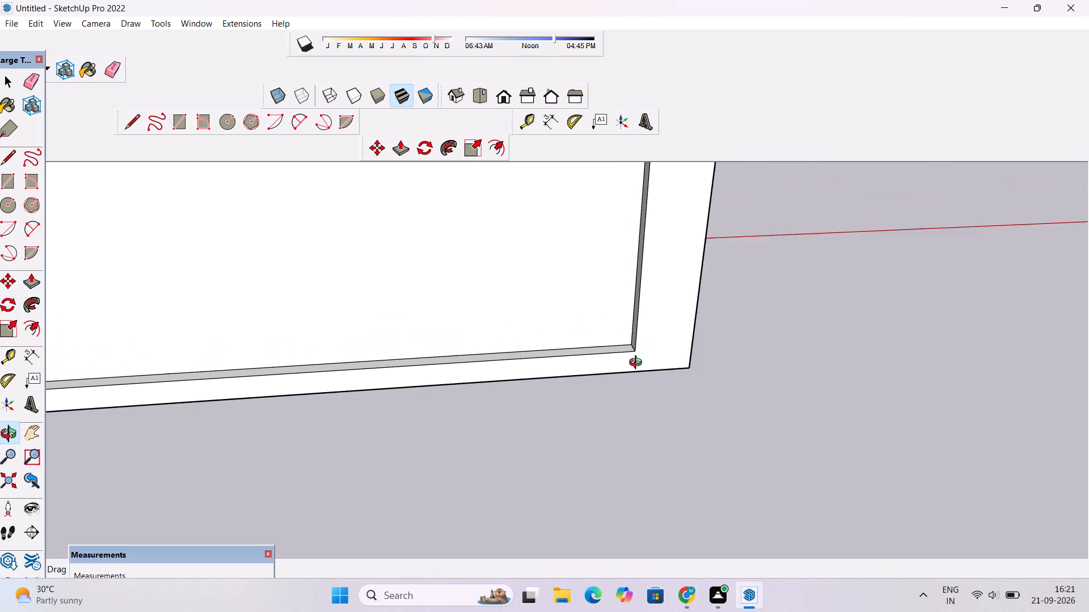
scroll(638, 364, down, 4)
shift+drag(638, 364, 662, 412)
scroll(662, 412, down, 6)
shift+drag(662, 401, 707, 399)
drag(625, 411, 618, 391)
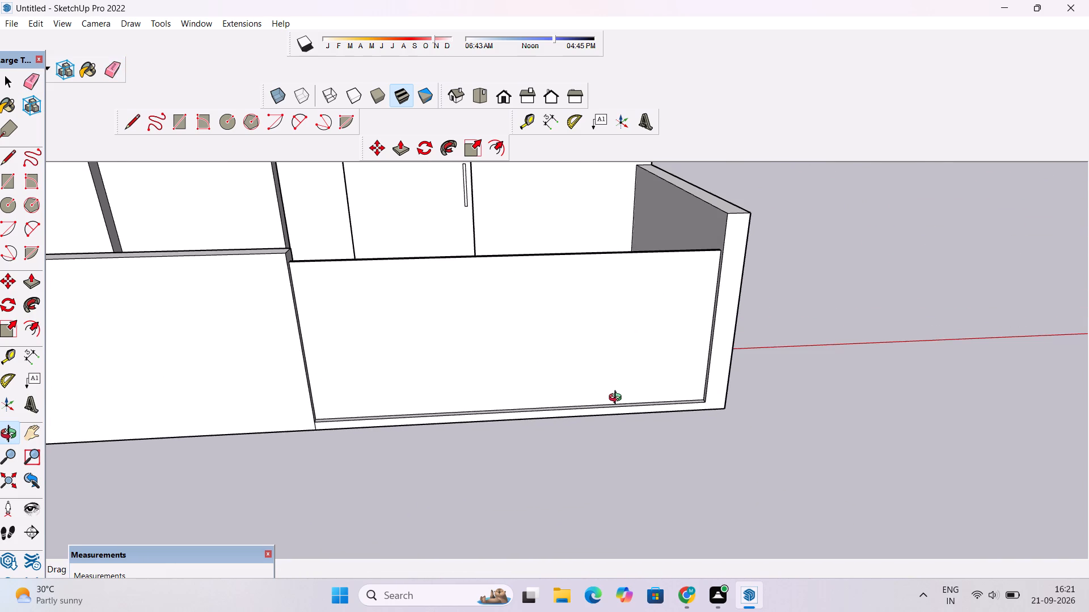
shift+drag(614, 396, 631, 433)
scroll(563, 443, up, 3)
drag(562, 447, 557, 422)
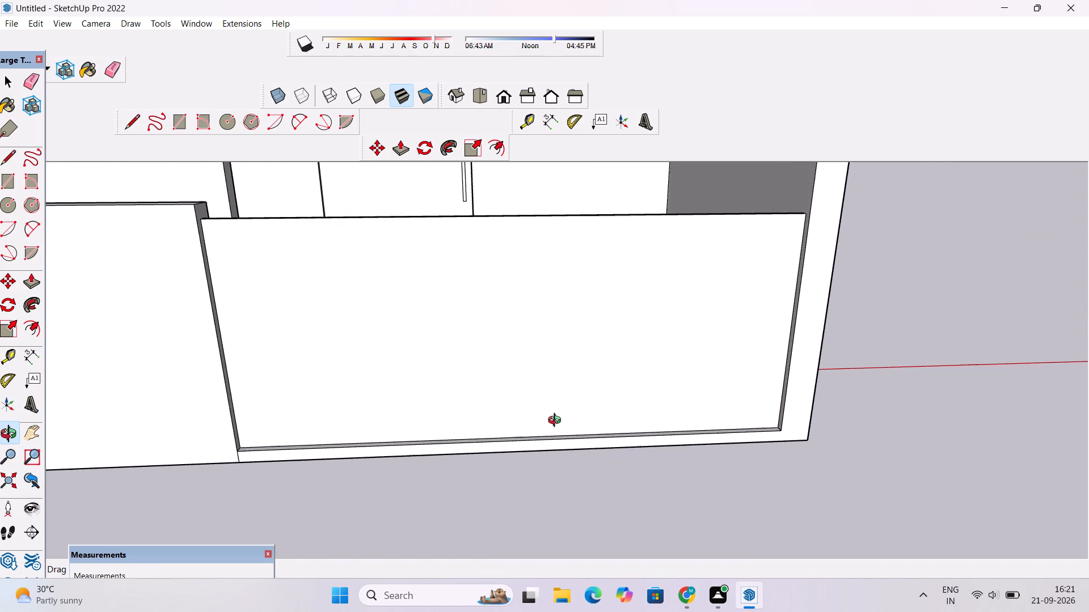
shift+drag(557, 422, 556, 430)
scroll(556, 430, down, 1)
Draw a vertical rectangle about 6 15/16" by 18' 2 1/2" near the middle of the gate panel's front face, from bottom to top edge.
key(r)
scroll(506, 393, up, 1)
scroll(547, 447, up, 7)
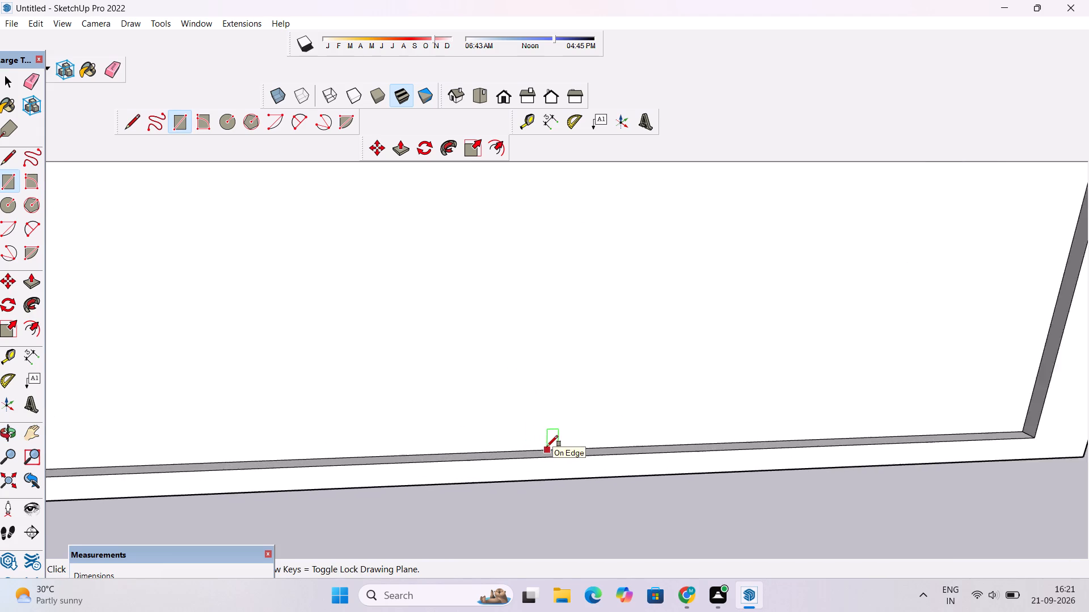
scroll(547, 447, up, 1)
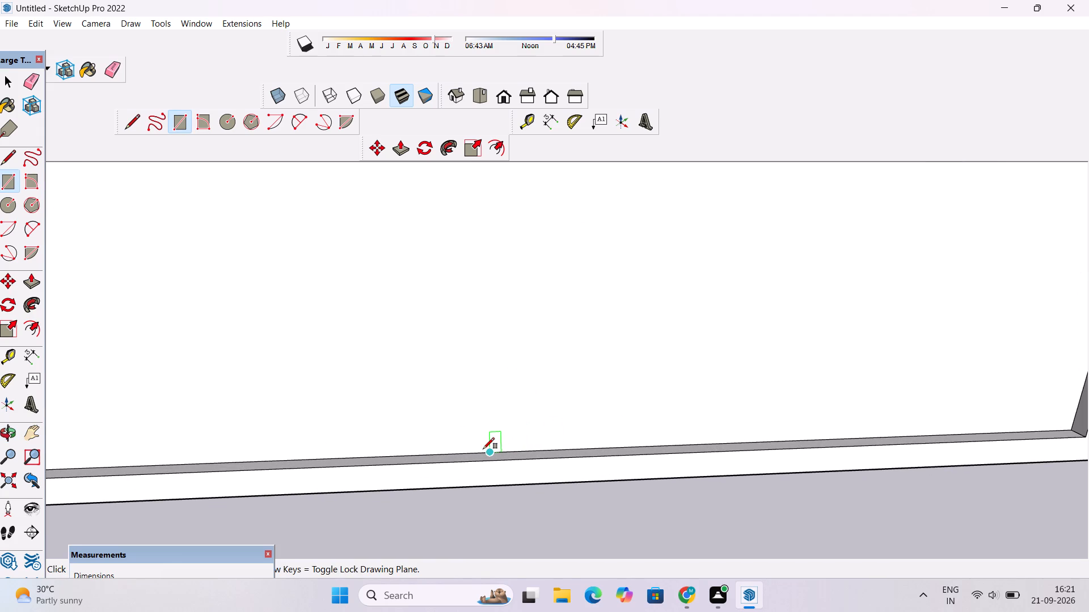
scroll(486, 449, up, 9)
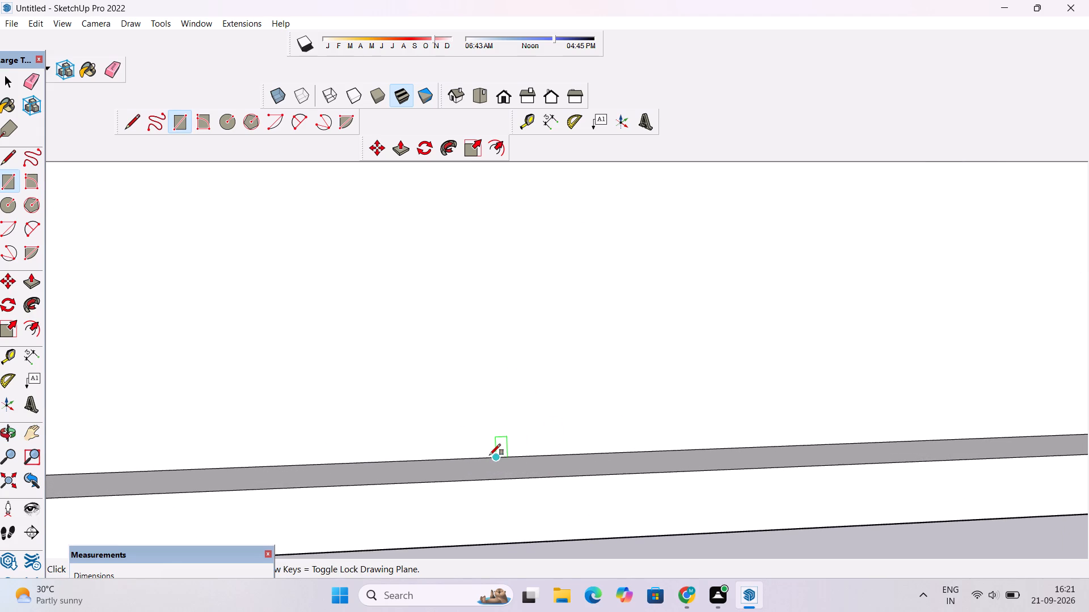
click(486, 456)
scroll(489, 446, down, 20)
scroll(489, 446, down, 1)
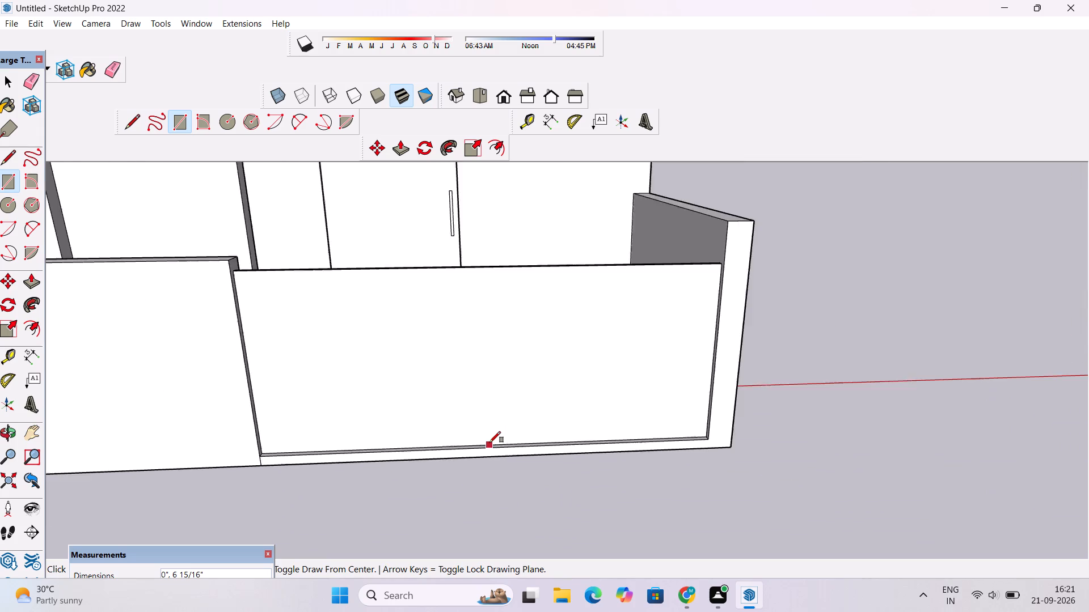
scroll(489, 443, down, 3)
scroll(487, 317, up, 5)
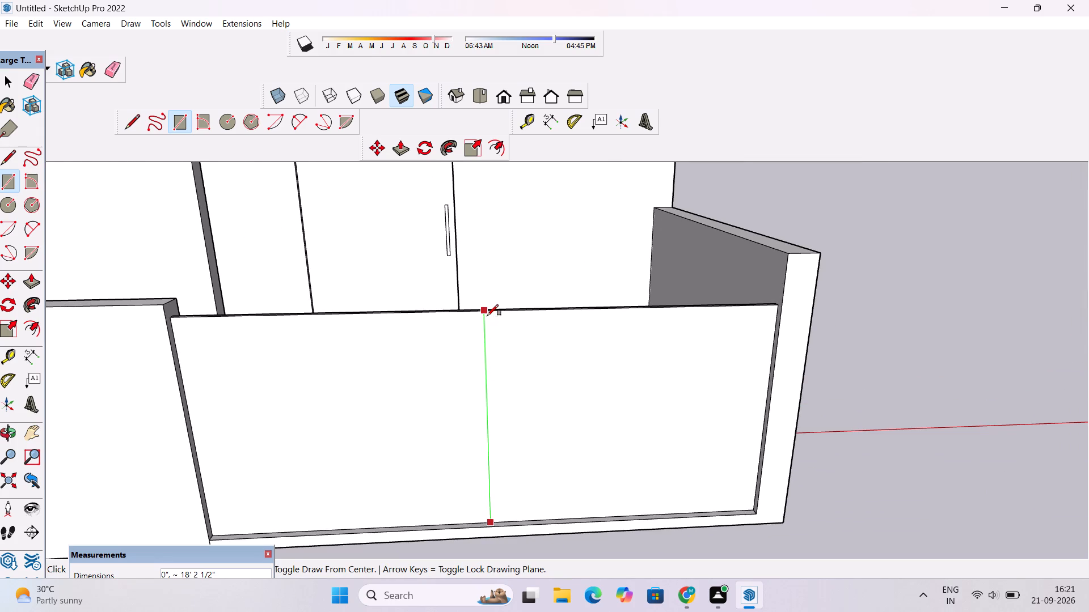
scroll(491, 313, up, 4)
click(492, 311)
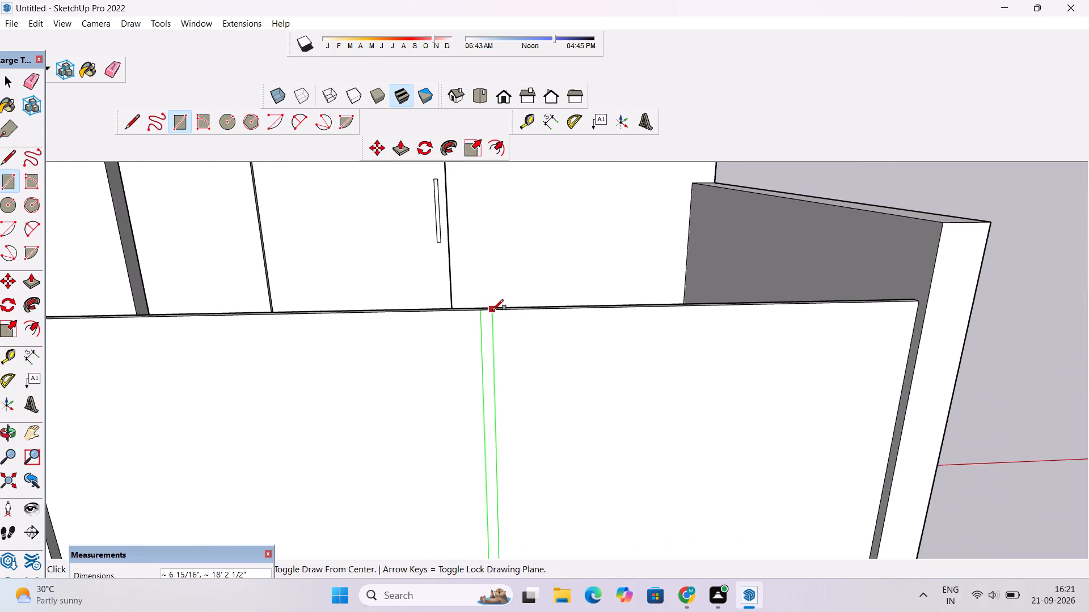
key(space)
Draw a line straight across the gate panel's top face from one upper corner of the narrow strip to the back edge.
text(l)
key(o)
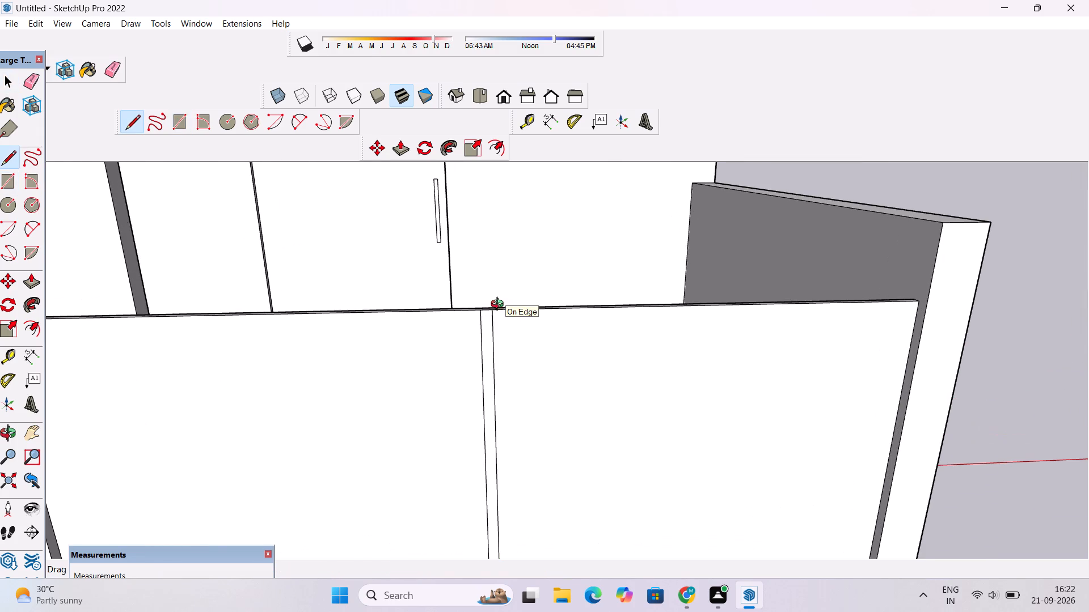
drag(500, 312, 480, 457)
shift+drag(487, 379, 484, 406)
drag(470, 453, 463, 319)
scroll(463, 319, down, 3)
drag(463, 321, 469, 373)
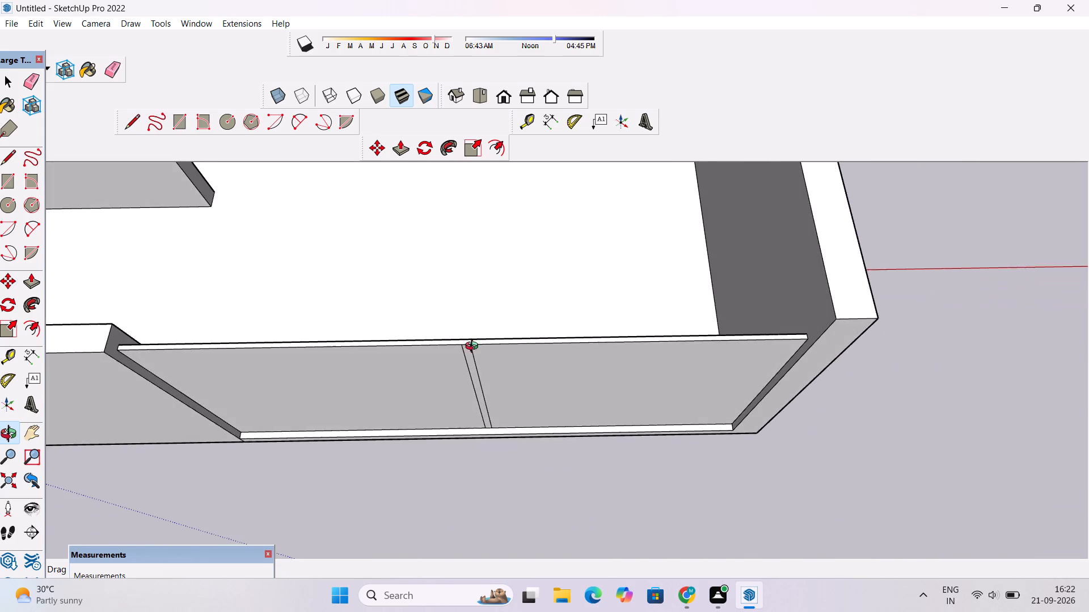
scroll(473, 342, up, 12)
drag(468, 346, 461, 373)
scroll(456, 338, up, 3)
shift+drag(456, 338, 466, 354)
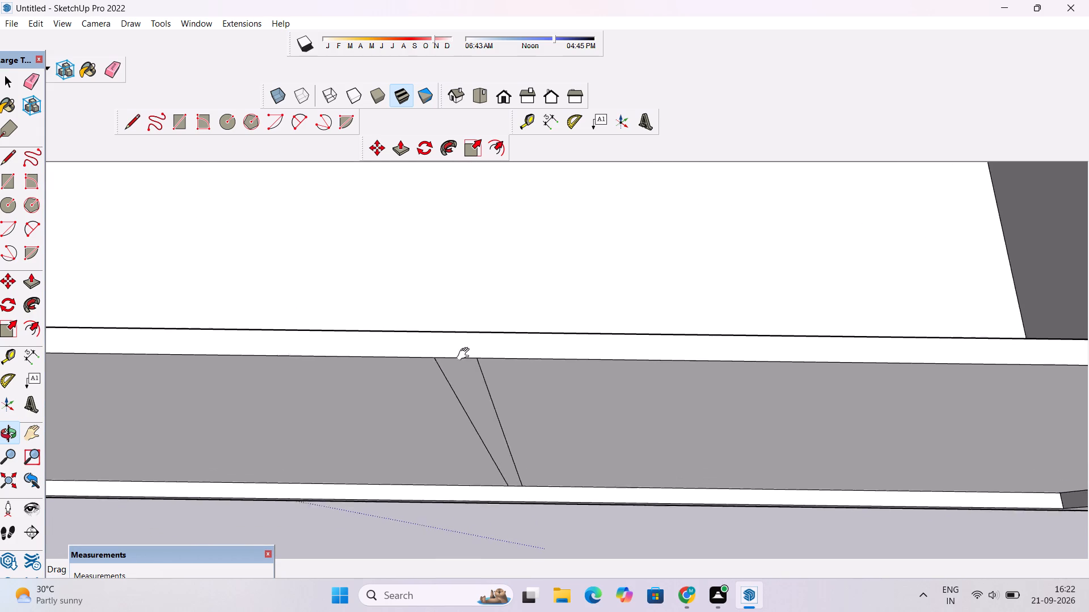
shift+drag(466, 354, 471, 361)
drag(471, 368, 471, 384)
key(l)
scroll(471, 384, up, 3)
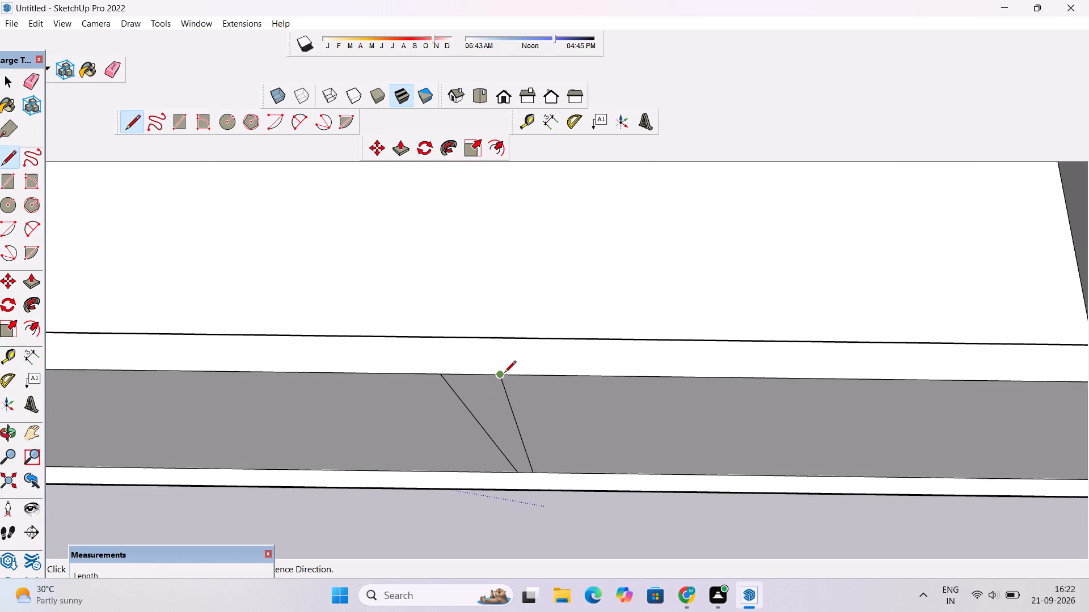
click(500, 376)
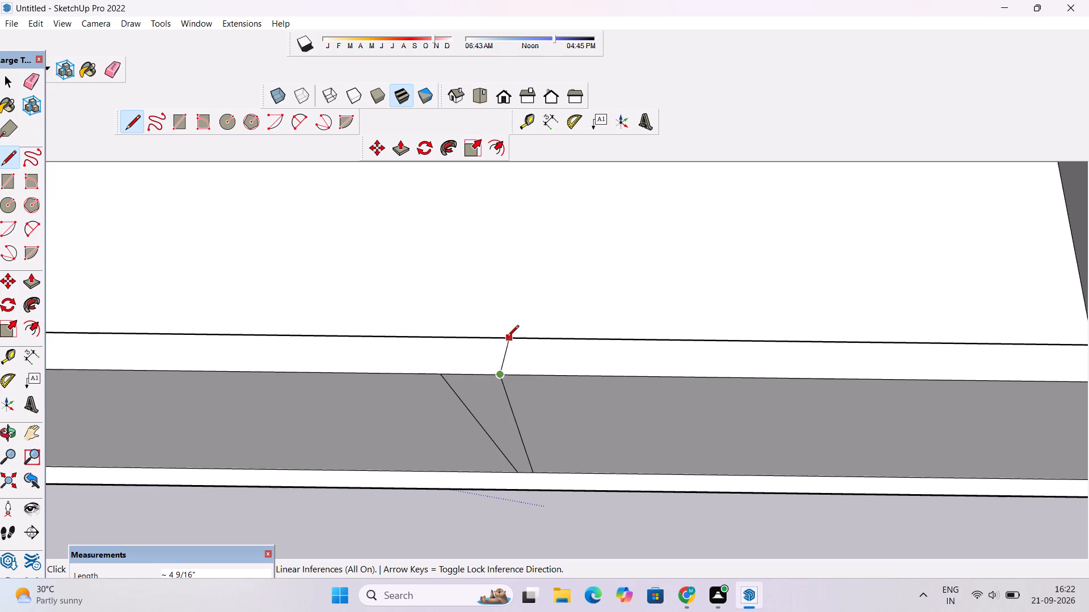
click(504, 338)
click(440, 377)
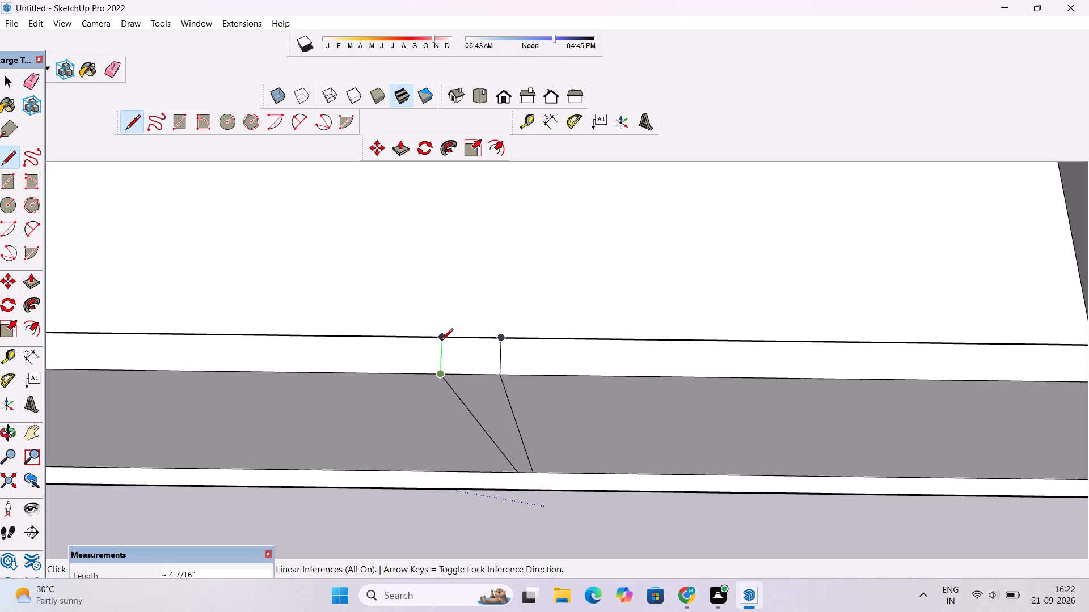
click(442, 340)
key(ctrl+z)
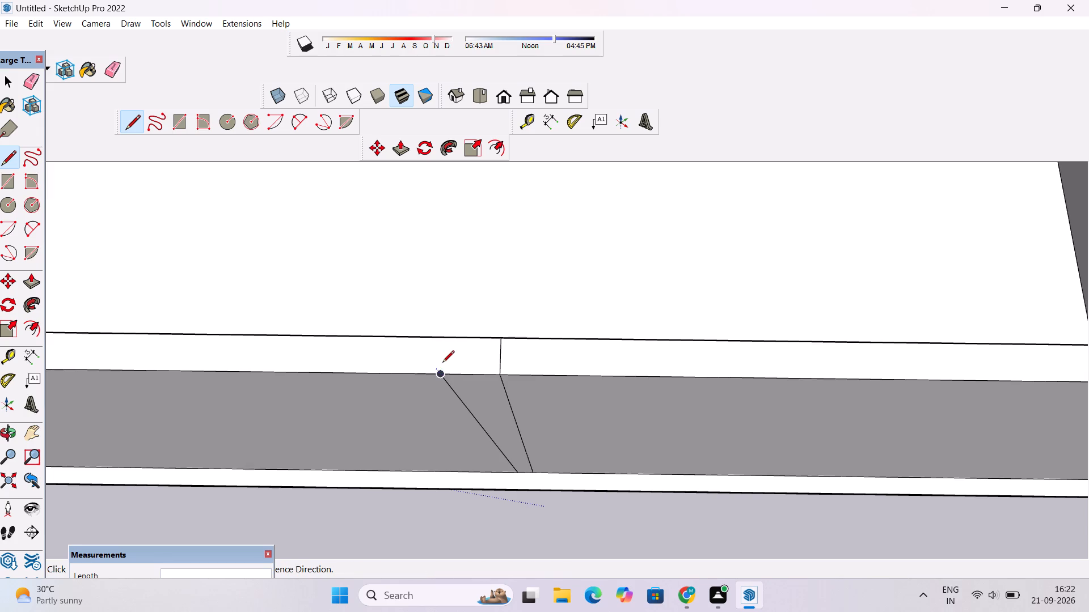
Draw a line about 4 7/16" long across the panel's top face from the strip's other upper corner to the back edge.
click(440, 375)
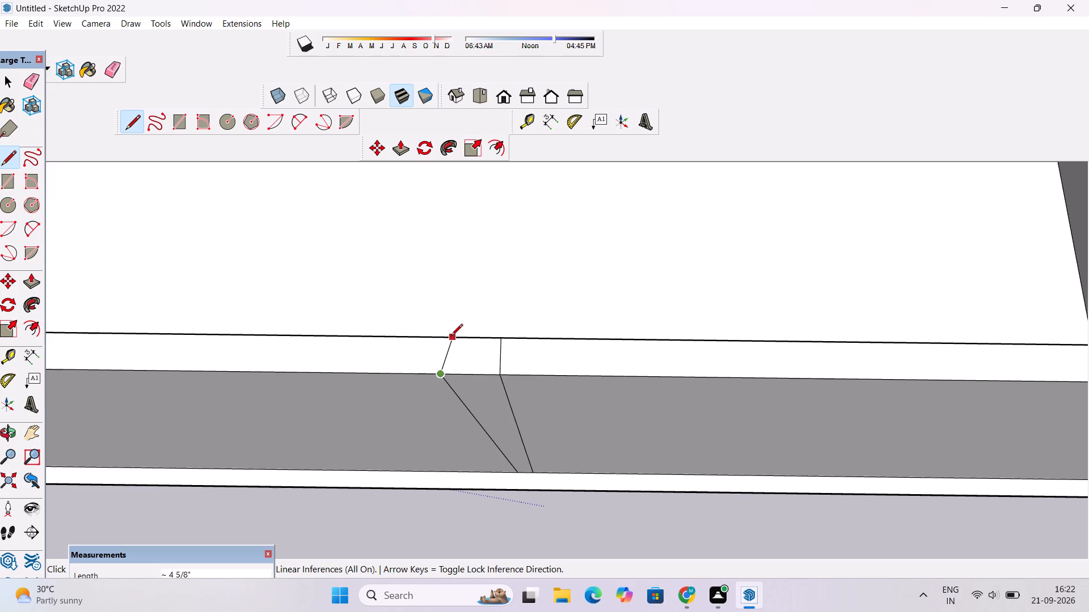
click(443, 337)
Draw two vertical lines about 18' 2 1/2" long down the gate panel's back face, from the ends of the top lines to the floor.
key(o)
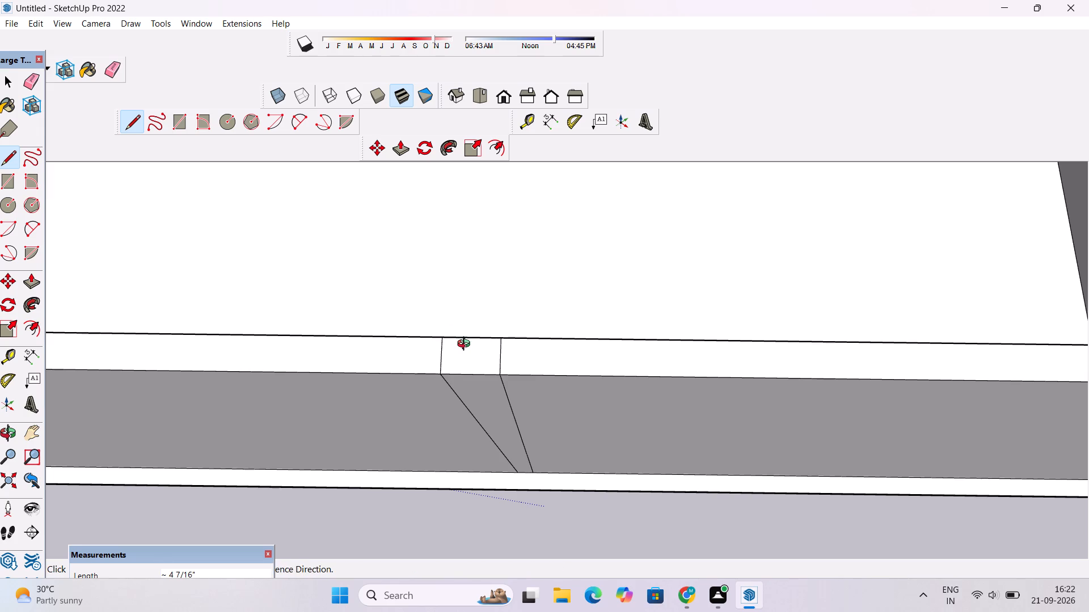
drag(465, 348, 239, 392)
shift+drag(460, 393, 383, 409)
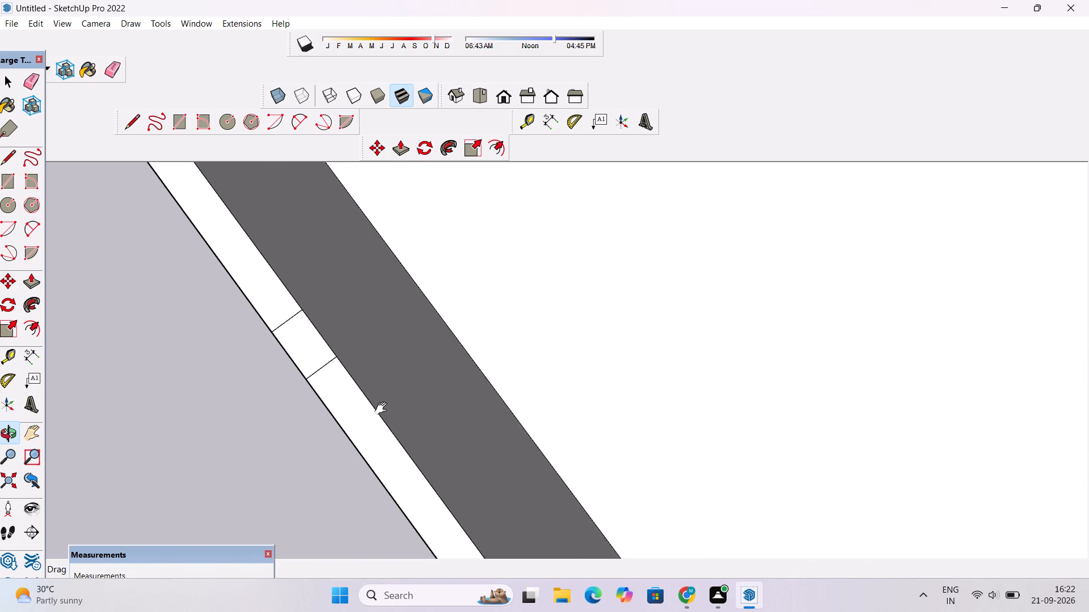
shift+drag(383, 409, 374, 411)
key(l)
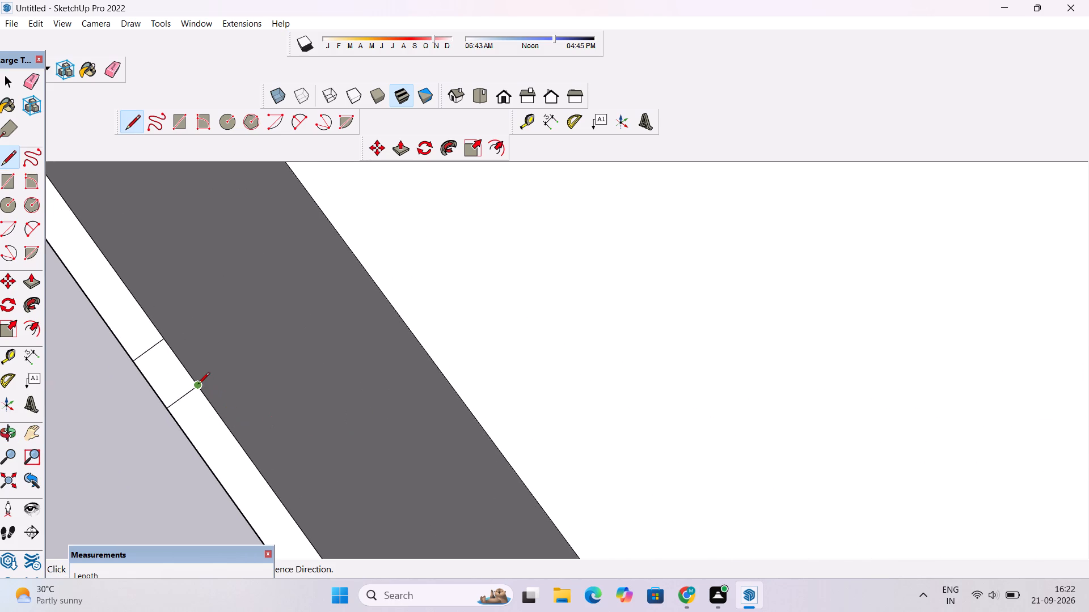
click(195, 384)
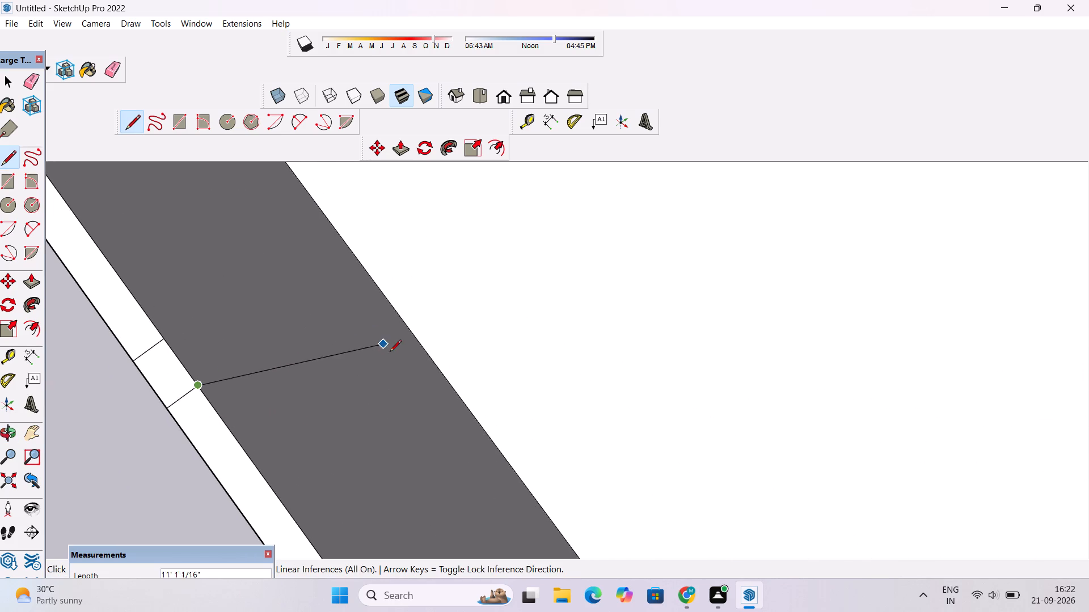
scroll(254, 417, up, 10)
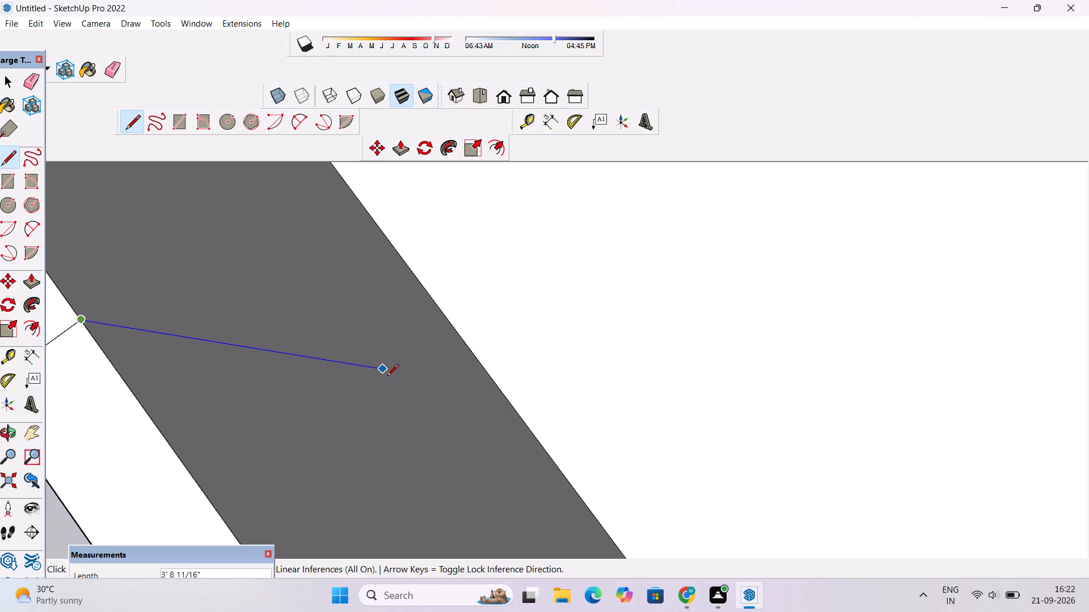
click(501, 393)
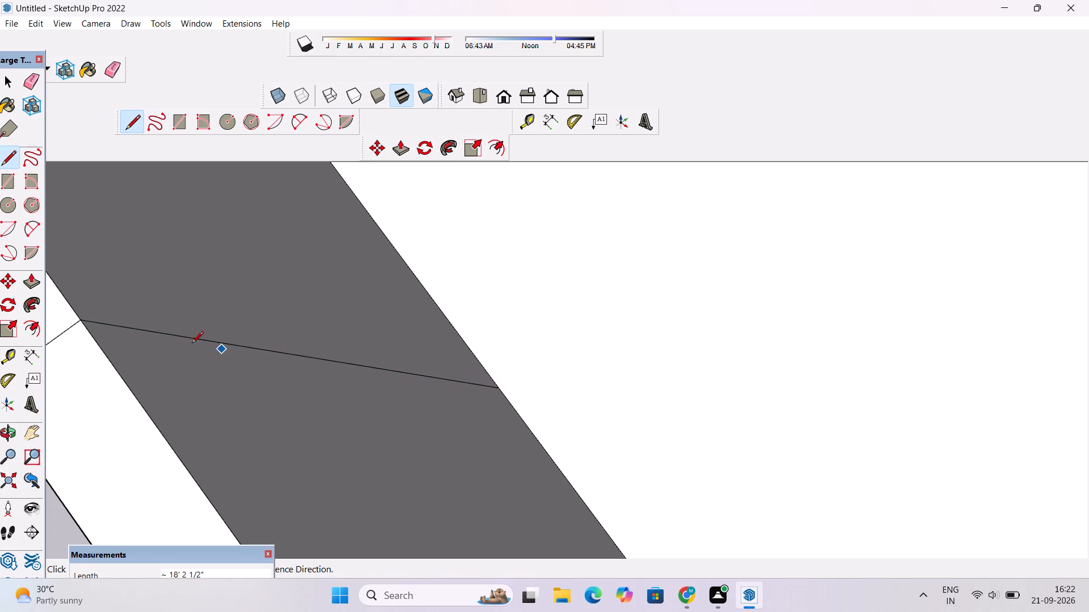
scroll(189, 342, down, 6)
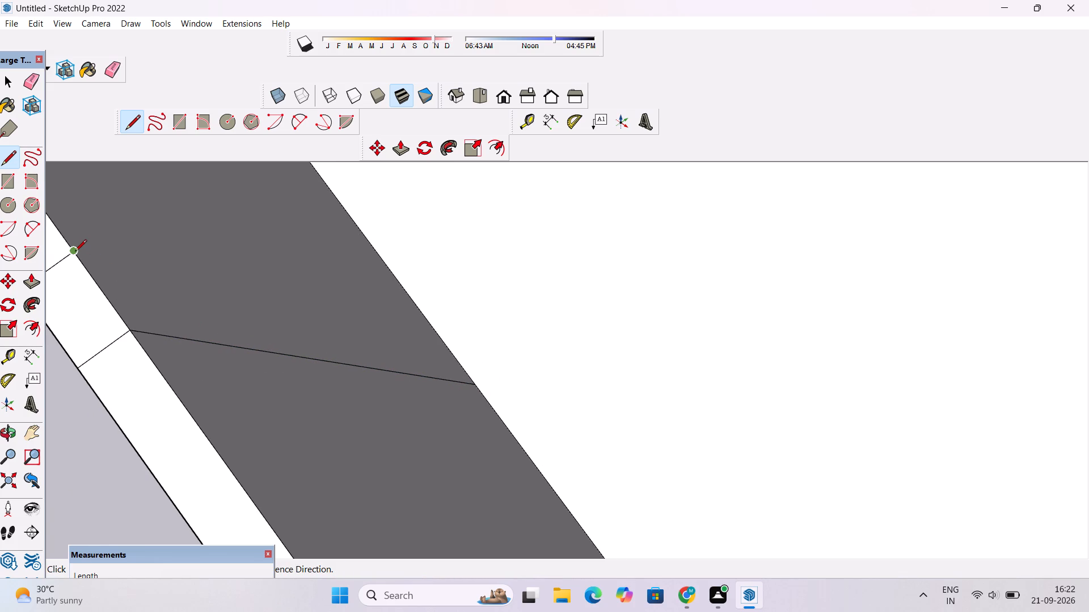
click(75, 252)
scroll(211, 297, up, 5)
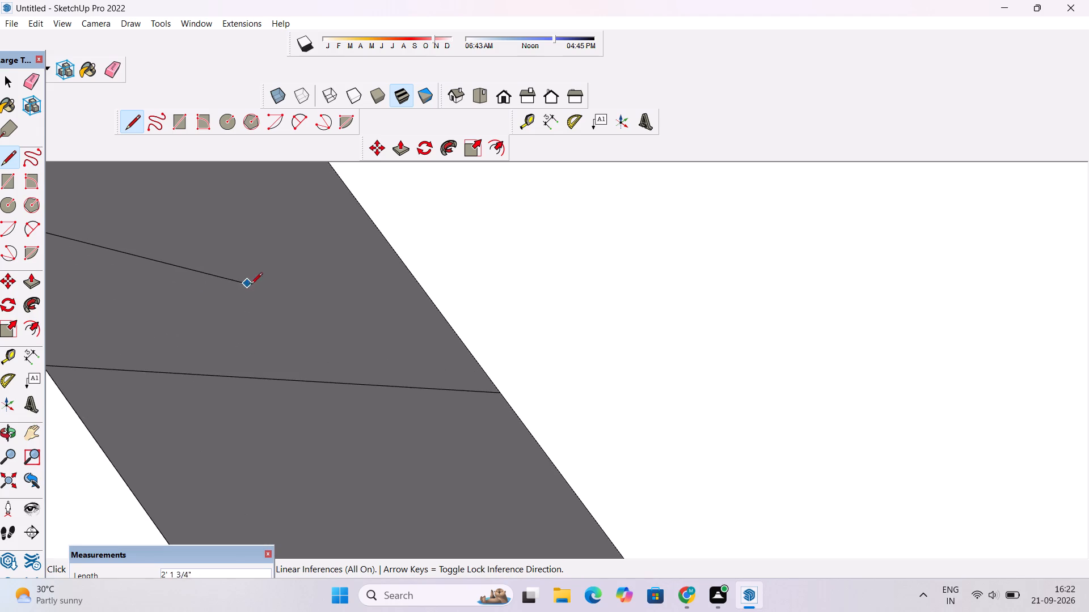
click(492, 373)
key(space)
Examine the gate panel's central strip and the forecourt from behind and from the front.
scroll(493, 373, down, 10)
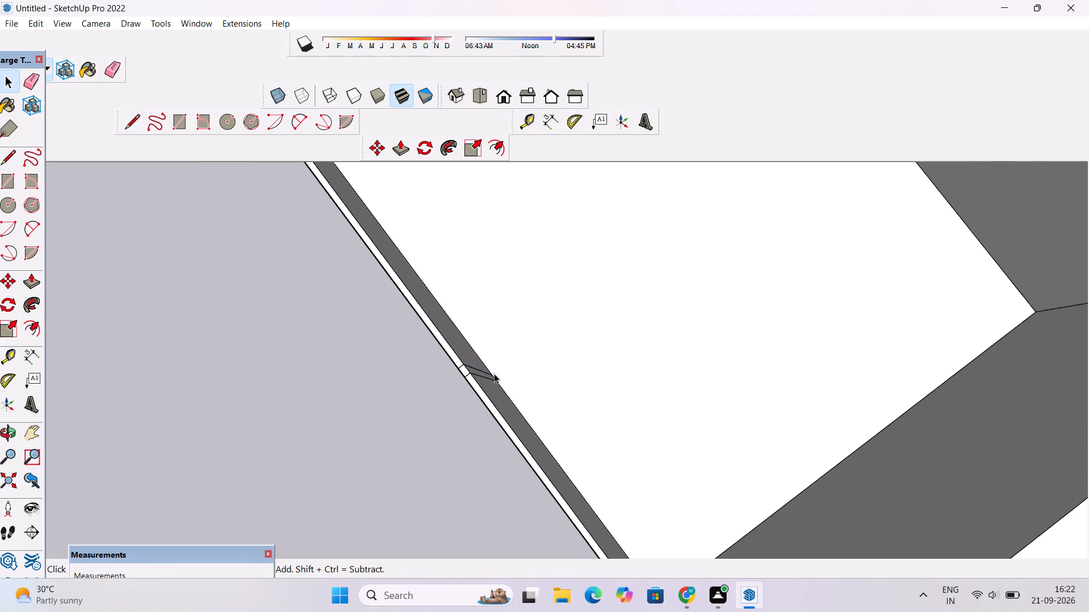
scroll(494, 373, down, 7)
key(o)
drag(465, 405, 580, 282)
scroll(580, 282, down, 5)
drag(527, 415, 586, 368)
shift+drag(576, 385, 601, 346)
scroll(601, 346, down, 3)
scroll(601, 346, up, 12)
scroll(601, 346, down, 4)
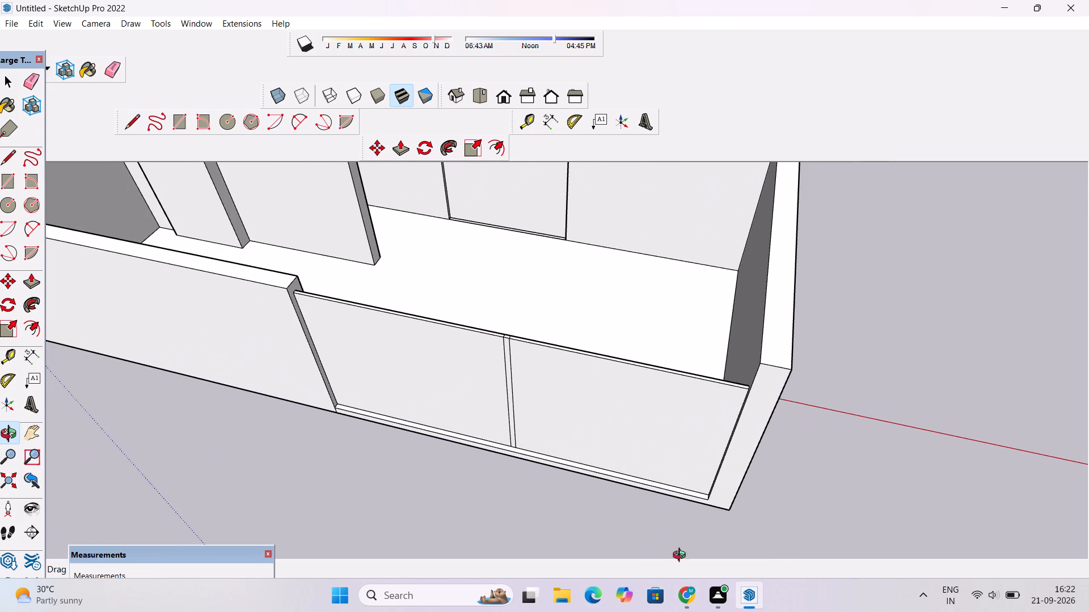
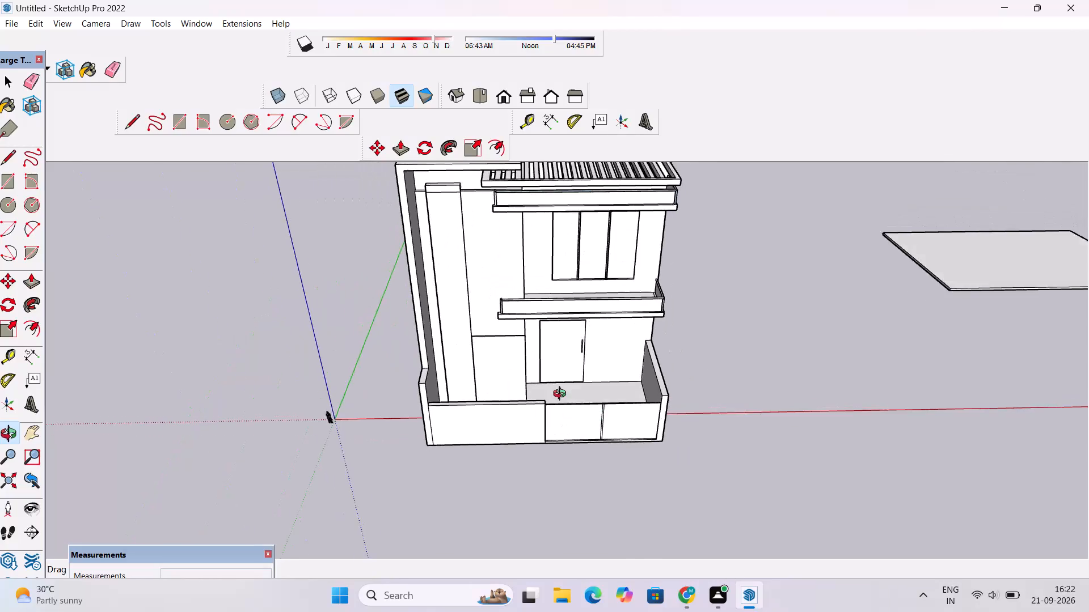
Examine the house model's exterior from the front and sides, including the boundary wall, gate, balconies and roof.
scroll(562, 380, down, 4)
drag(518, 459, 525, 371)
scroll(525, 369, down, 4)
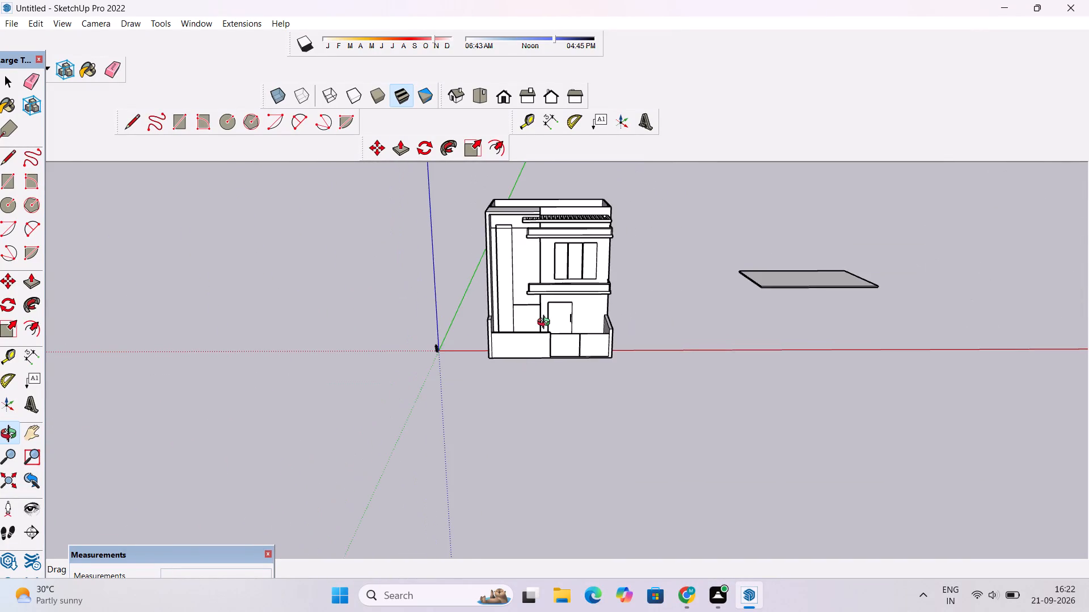
drag(546, 324, 550, 411)
scroll(473, 324, up, 4)
drag(461, 380, 613, 352)
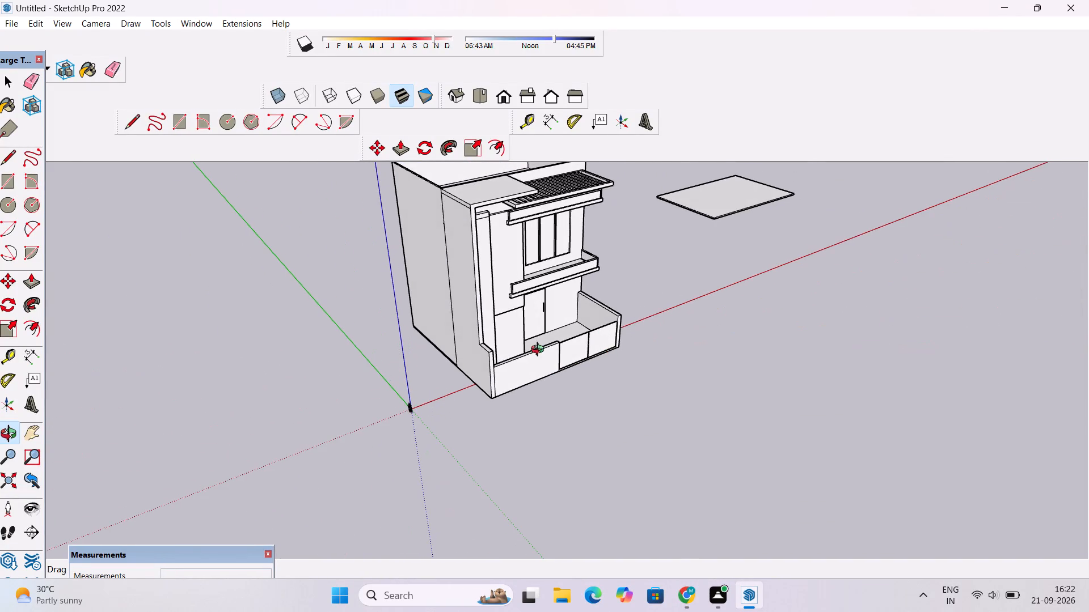
scroll(478, 355, up, 5)
drag(437, 374, 495, 360)
scroll(513, 352, down, 4)
drag(505, 358, 655, 359)
scroll(655, 359, down, 1)
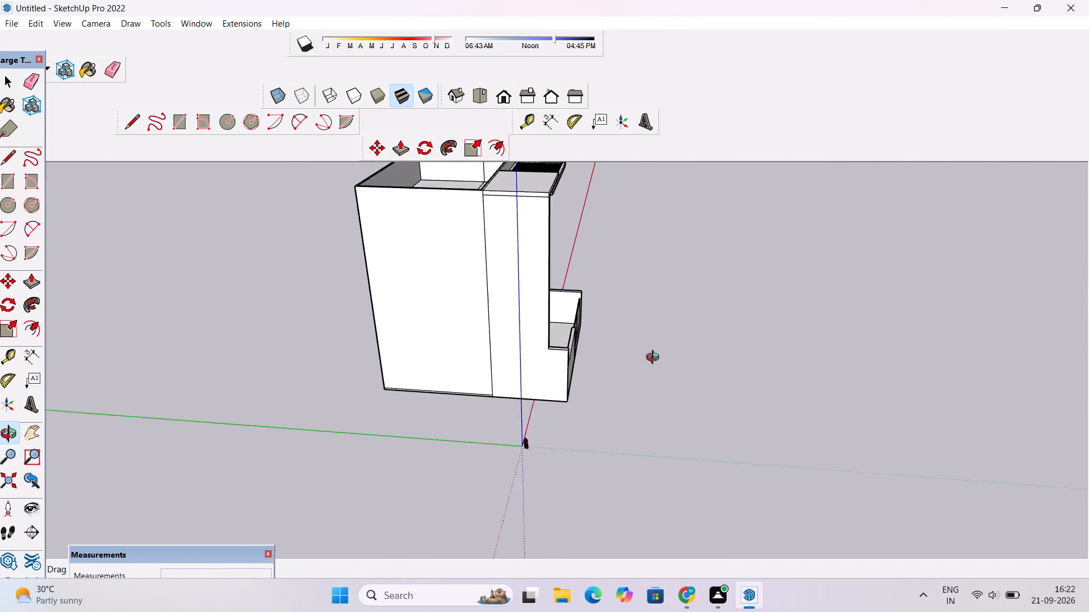
scroll(655, 359, down, 1)
scroll(655, 359, up, 4)
shift+drag(648, 368, 506, 384)
scroll(501, 384, down, 4)
drag(503, 382, 289, 367)
scroll(365, 333, up, 9)
drag(555, 346, 495, 344)
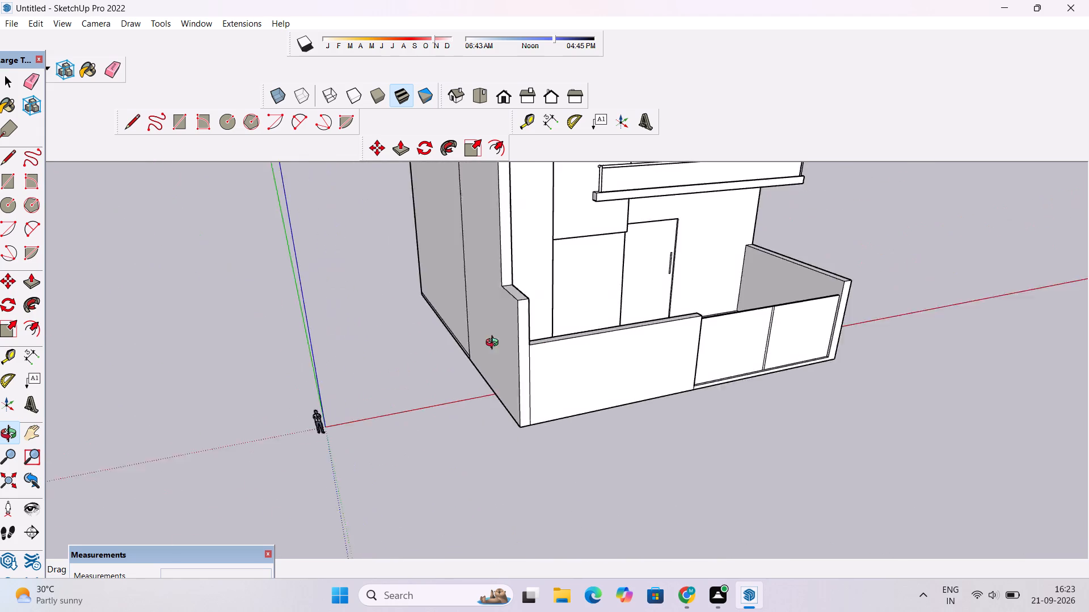
drag(495, 344, 446, 330)
scroll(434, 333, down, 4)
shift+drag(662, 343, 429, 372)
scroll(398, 386, up, 4)
drag(381, 389, 449, 405)
scroll(449, 405, up, 4)
drag(409, 413, 375, 394)
scroll(373, 394, down, 5)
drag(468, 392, 132, 444)
scroll(378, 290, up, 8)
drag(412, 311, 651, 383)
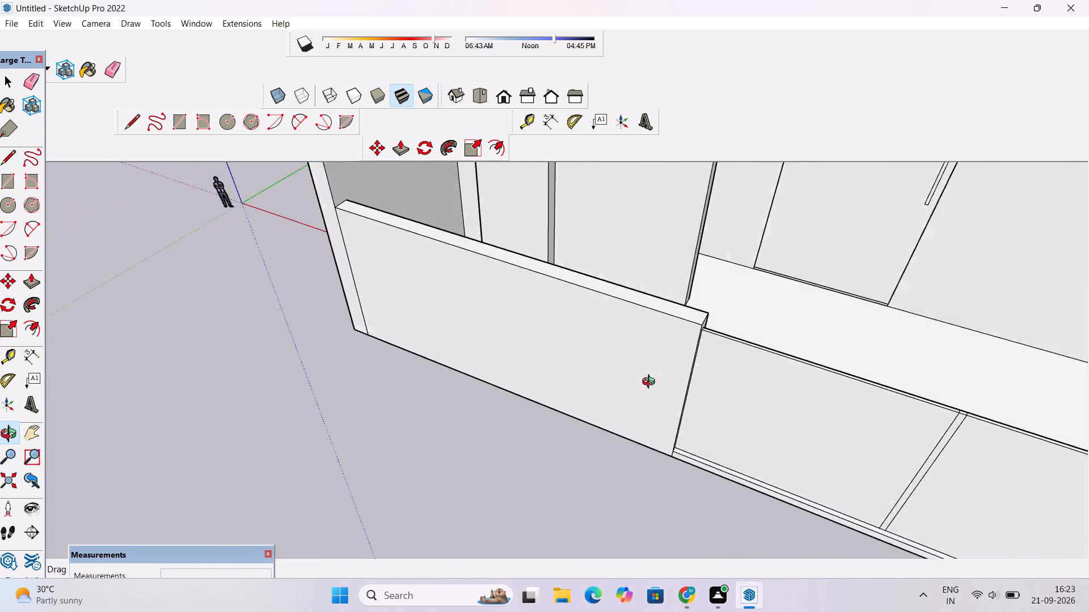
drag(651, 383, 987, 233)
scroll(784, 311, down, 5)
shift+drag(778, 316, 513, 449)
scroll(497, 442, up, 4)
drag(510, 431, 497, 435)
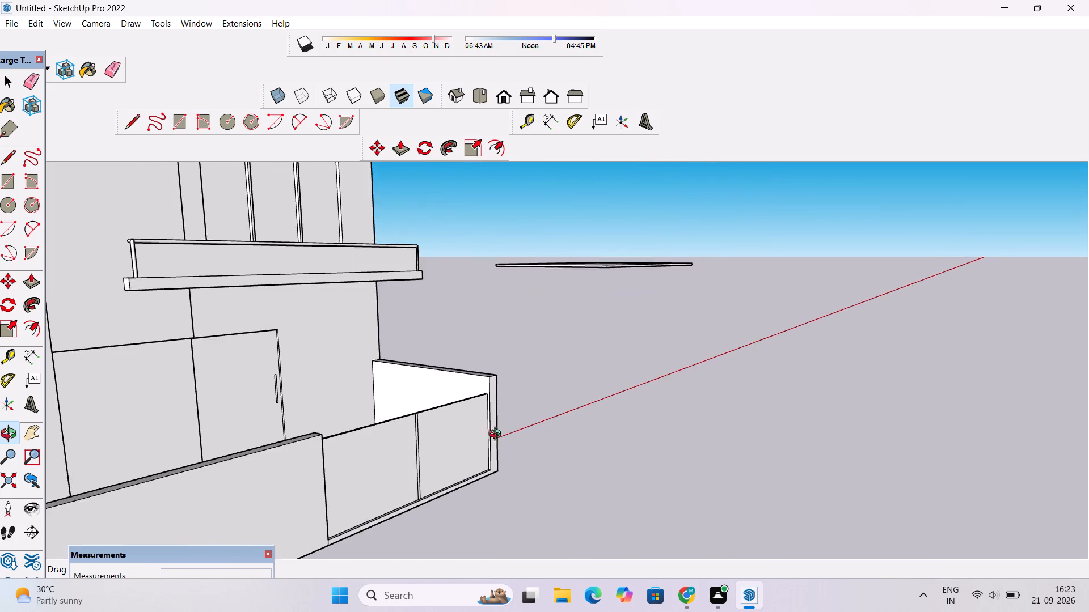
drag(497, 435, 347, 447)
scroll(326, 445, down, 4)
shift+drag(326, 445, 516, 390)
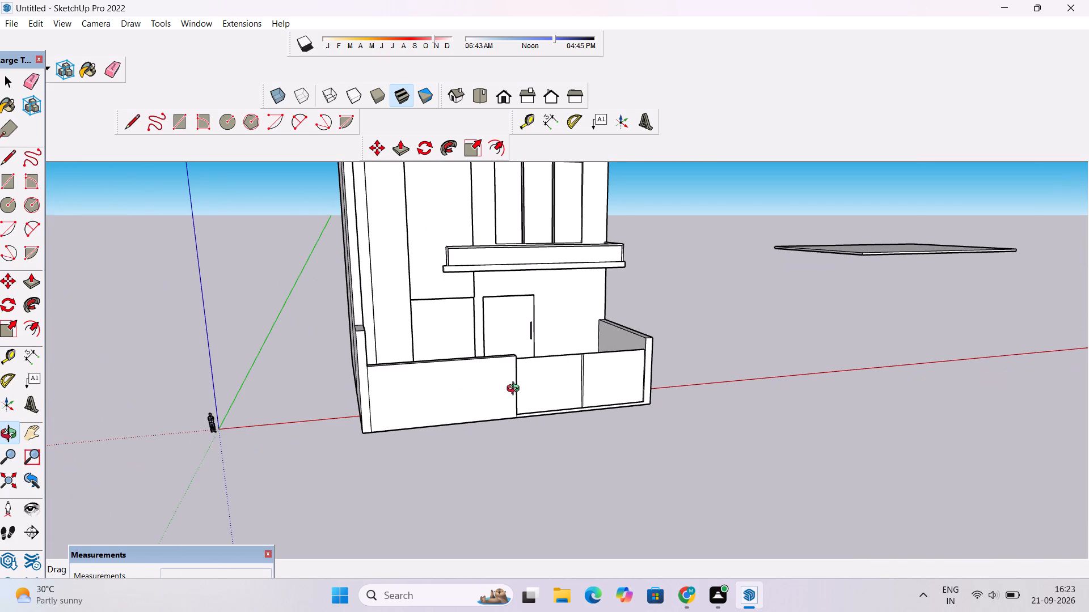
scroll(516, 390, down, 2)
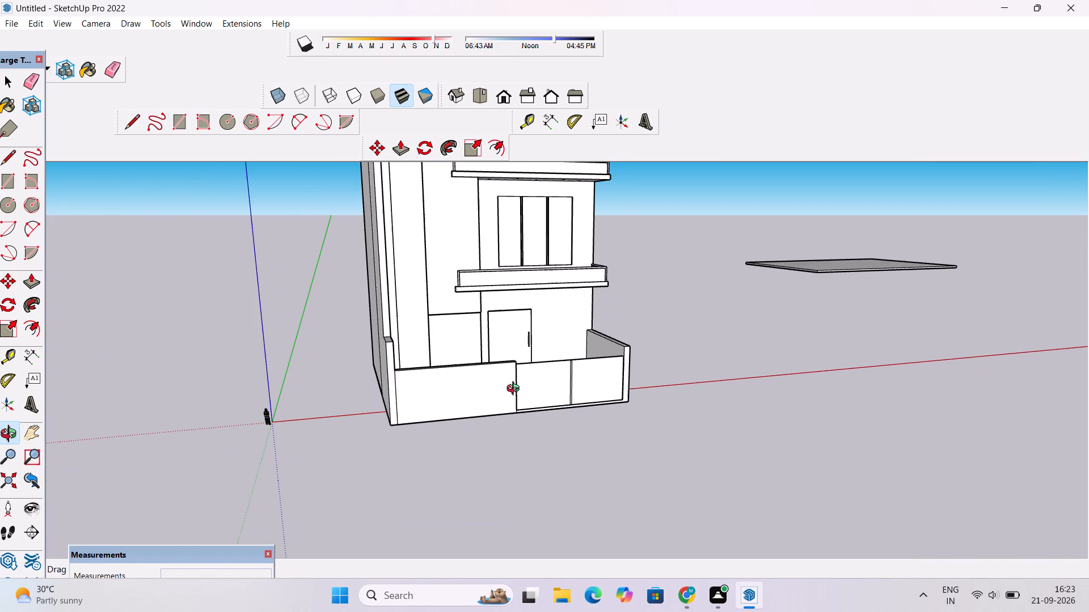
scroll(516, 390, down, 2)
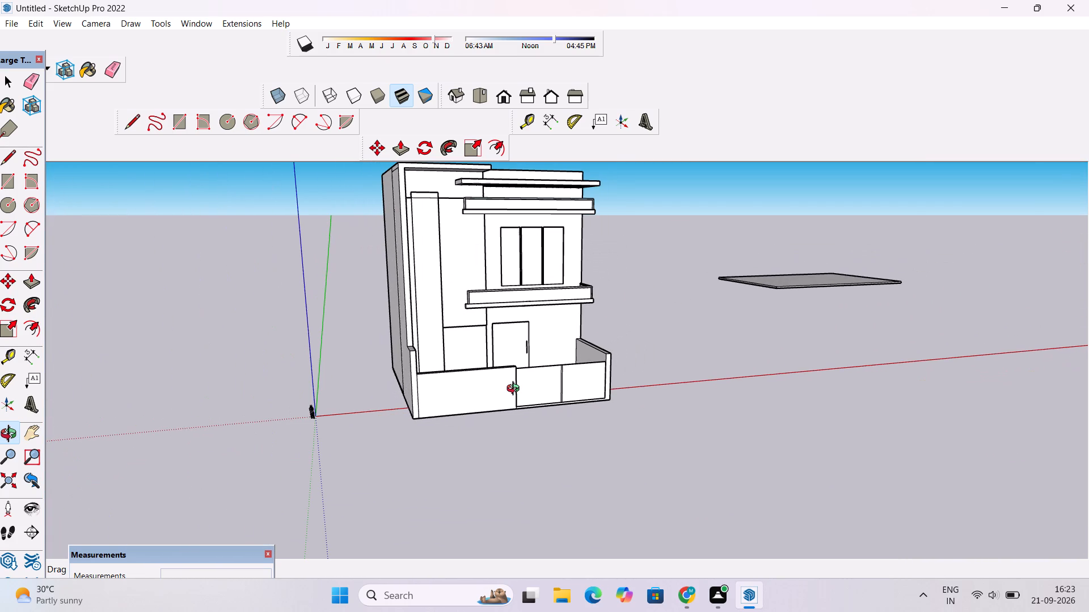
scroll(516, 390, up, 5)
scroll(516, 390, down, 4)
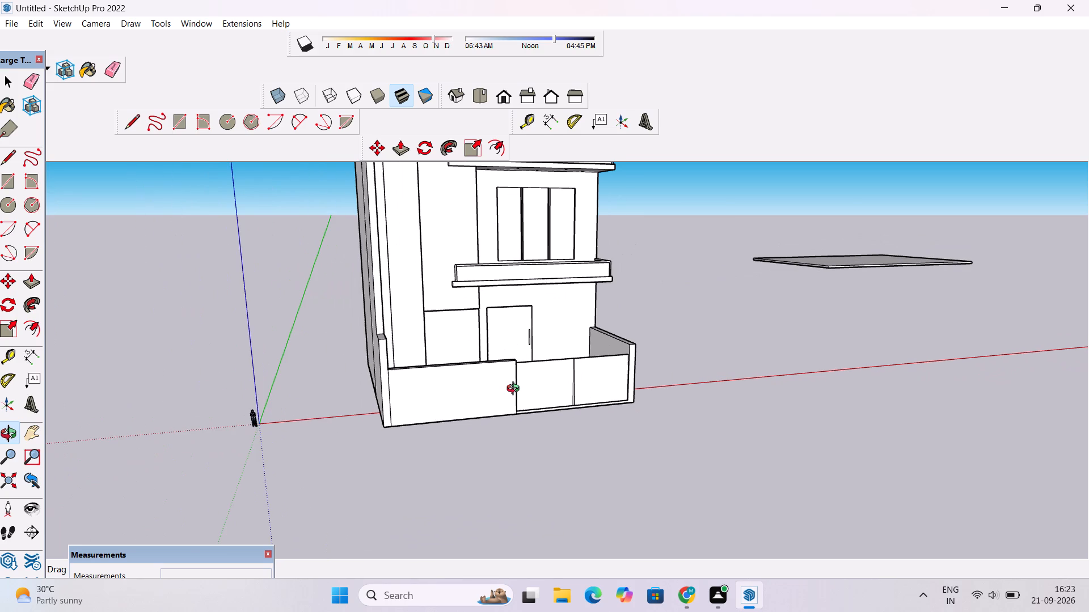
drag(531, 390, 509, 394)
shift+drag(516, 395, 438, 389)
scroll(438, 389, up, 2)
click(437, 389)
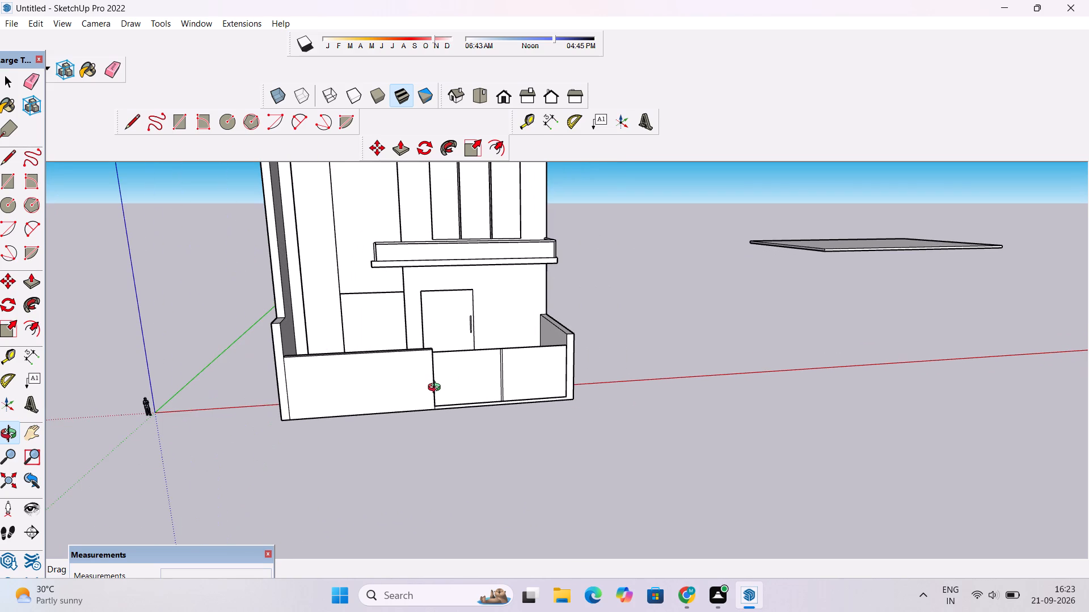
scroll(437, 391, down, 2)
shift+drag(437, 391, 489, 401)
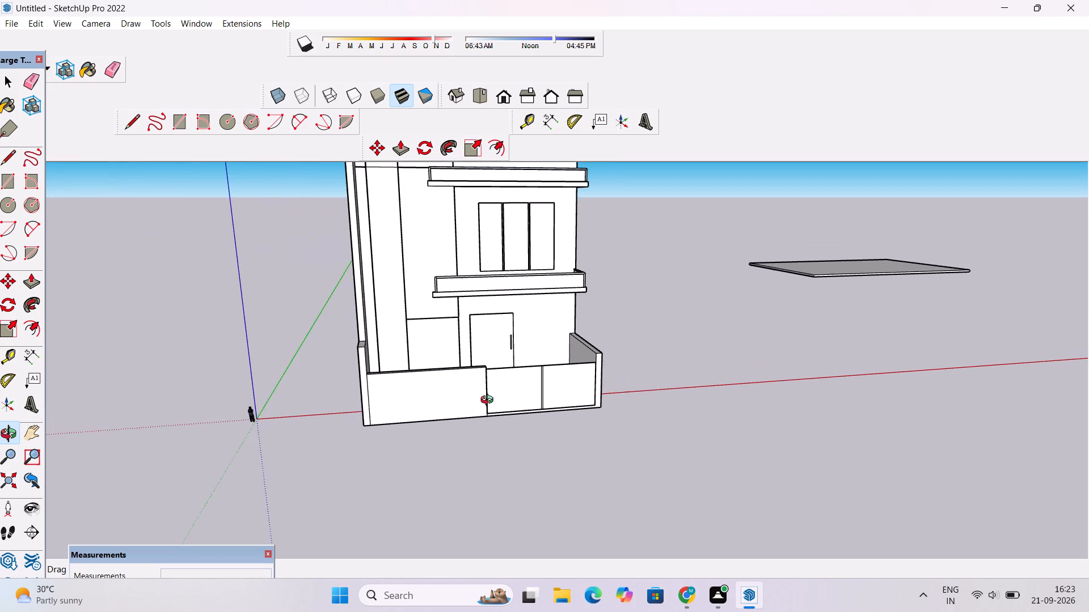
scroll(484, 394, up, 5)
drag(492, 371, 370, 398)
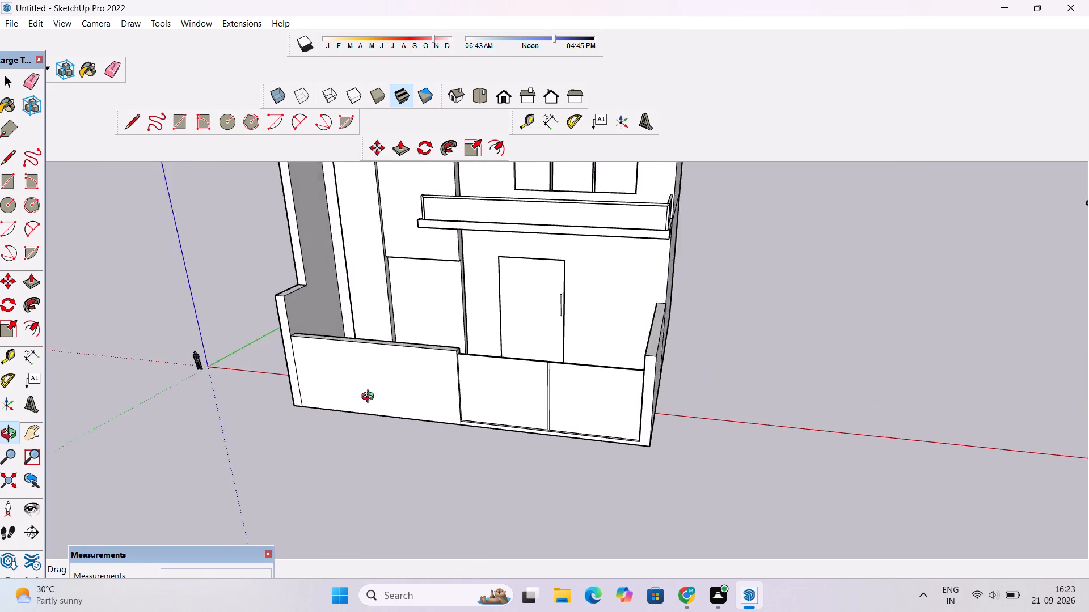
drag(370, 398, 362, 384)
drag(525, 358, 579, 300)
shift+drag(569, 284, 453, 348)
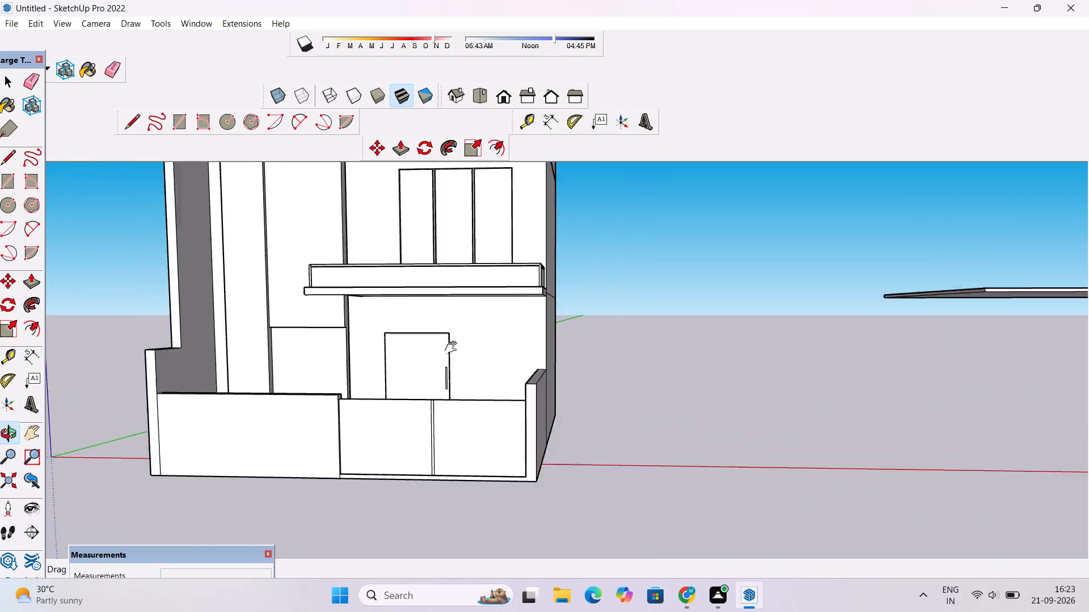
shift+drag(453, 348, 415, 373)
scroll(415, 369, down, 2)
shift+drag(415, 369, 477, 355)
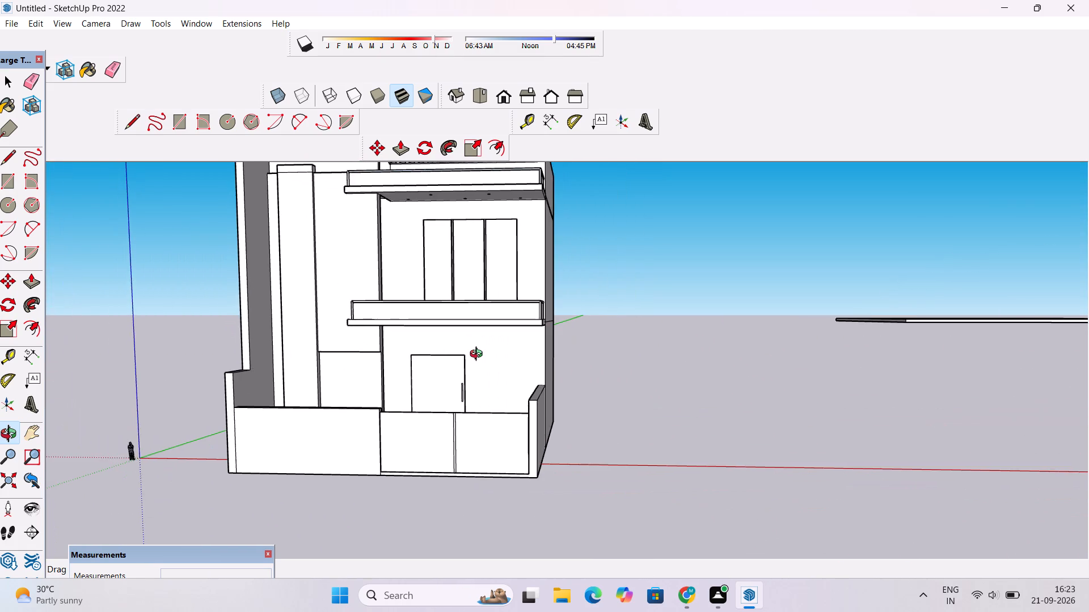
scroll(479, 355, down, 1)
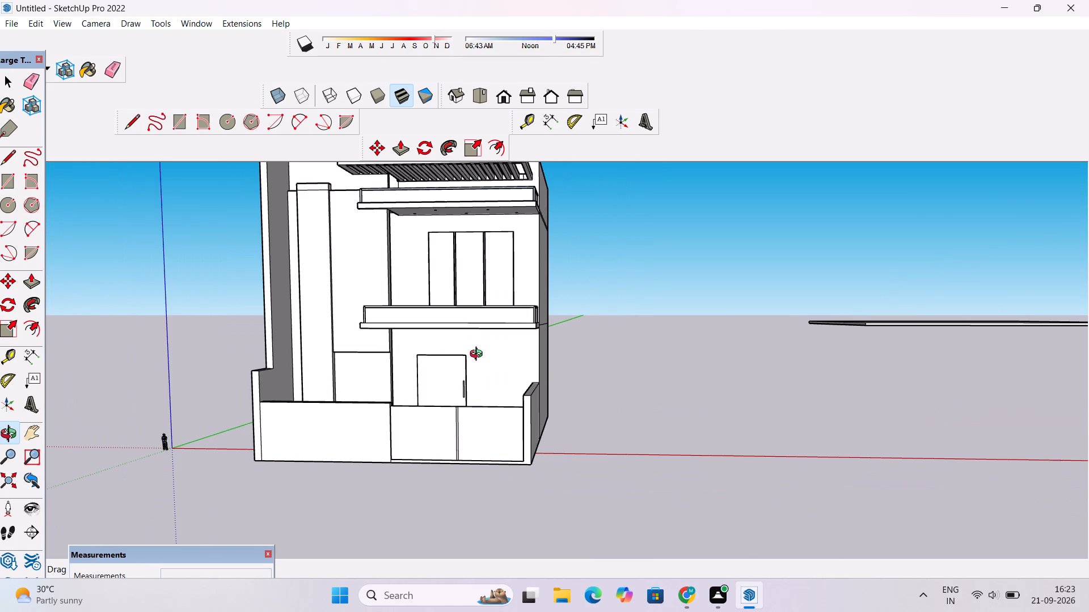
shift+drag(479, 355, 472, 386)
scroll(472, 386, down, 2)
drag(471, 369, 470, 383)
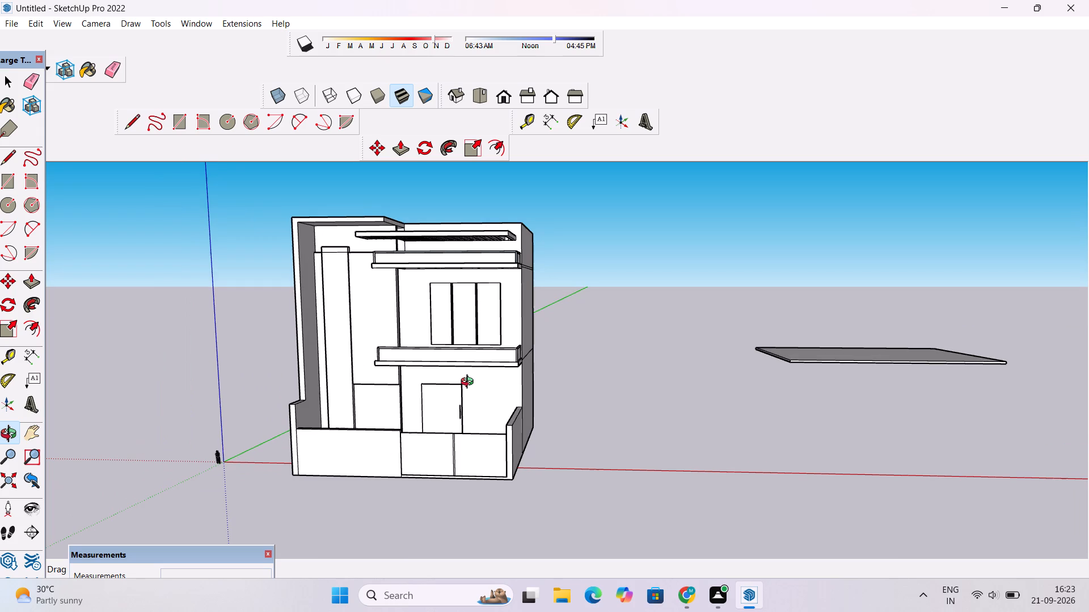
scroll(468, 380, down, 1)
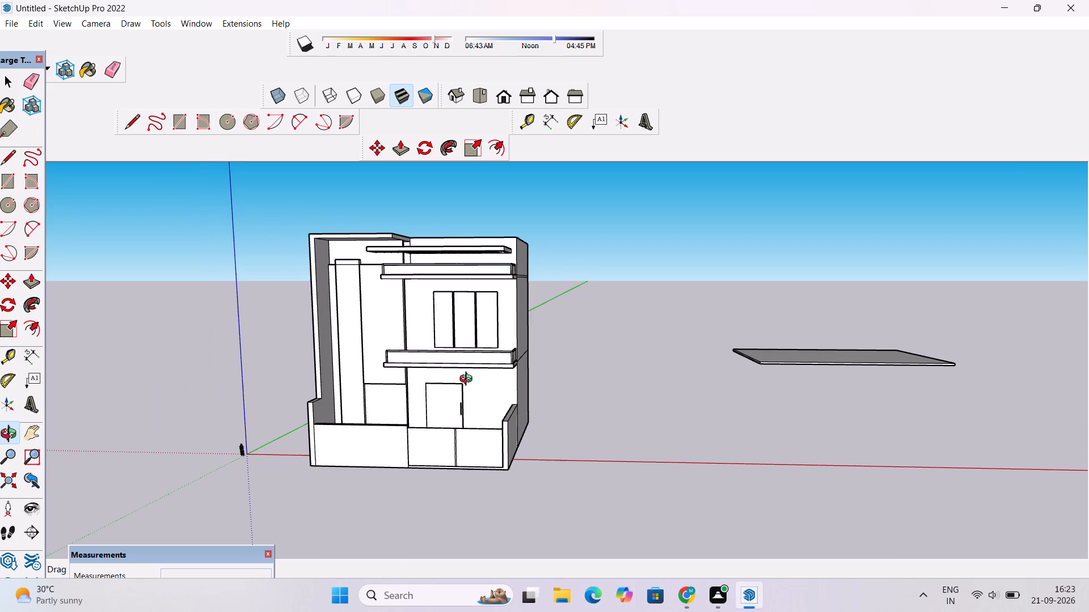
drag(468, 371, 474, 428)
drag(442, 346, 536, 329)
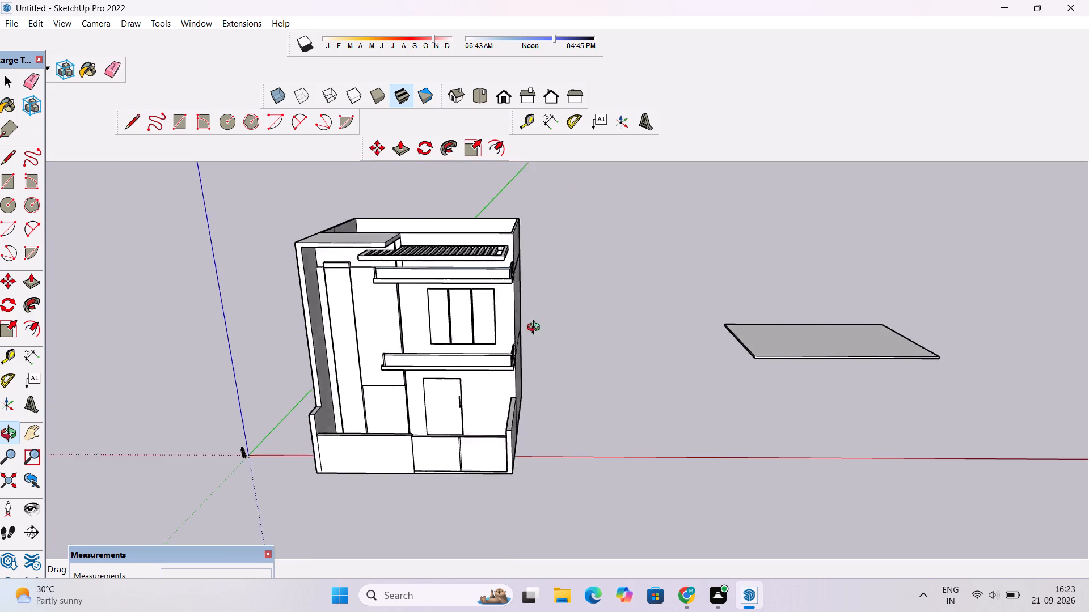
drag(536, 329, 448, 396)
Examine the upper-floor window and the underside of the balcony slab where it meets the wall.
scroll(444, 359, up, 2)
shift+drag(444, 359, 509, 414)
drag(510, 382, 516, 301)
scroll(520, 328, up, 10)
drag(529, 377, 521, 330)
scroll(496, 329, up, 4)
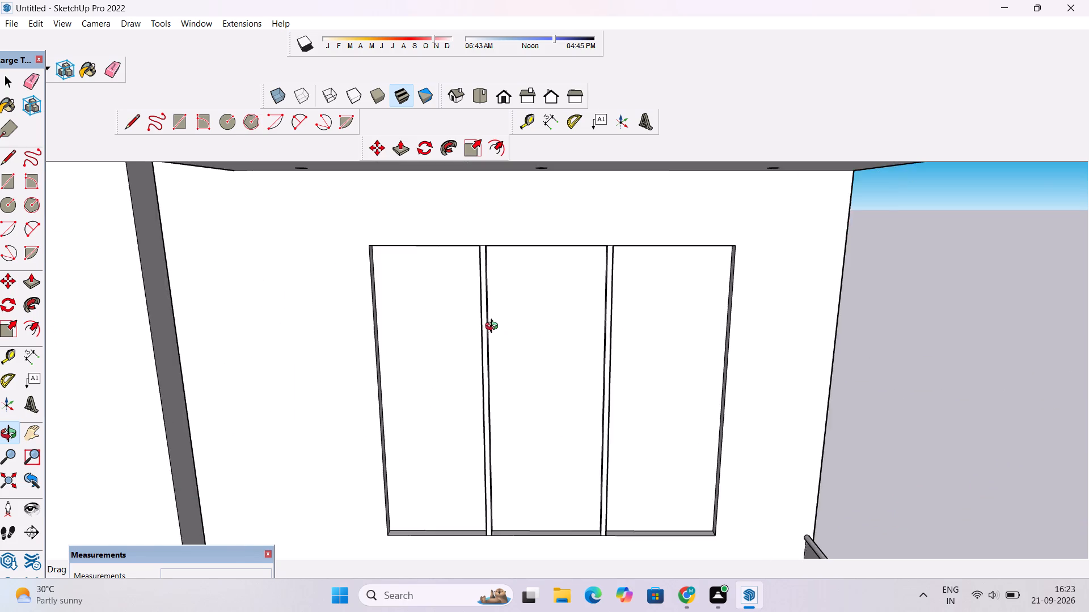
scroll(487, 270, up, 10)
drag(484, 246, 513, 363)
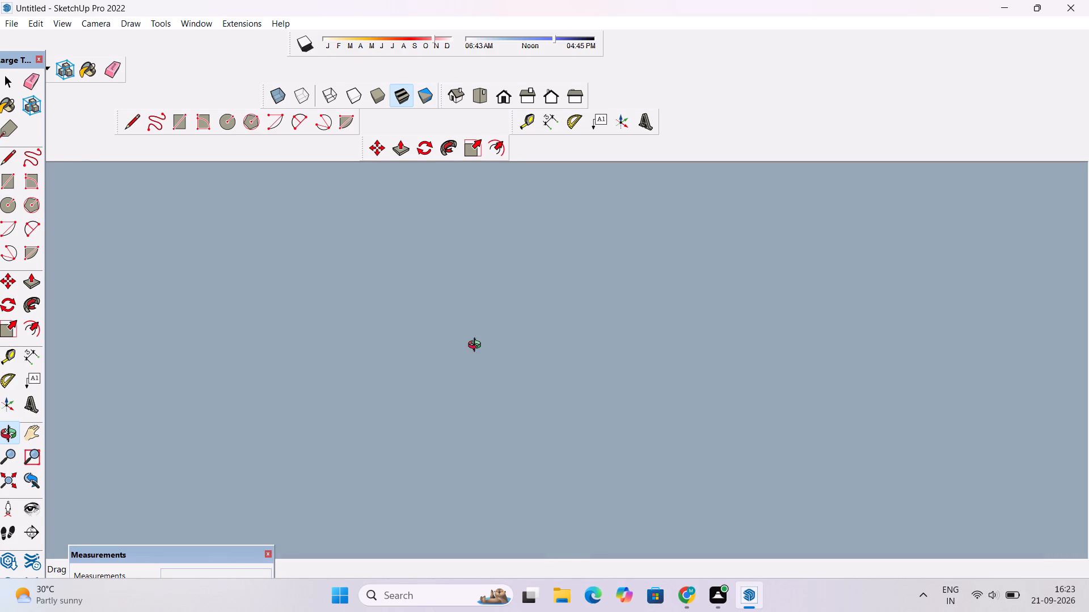
scroll(440, 341, down, 6)
click(506, 106)
scroll(535, 271, down, 13)
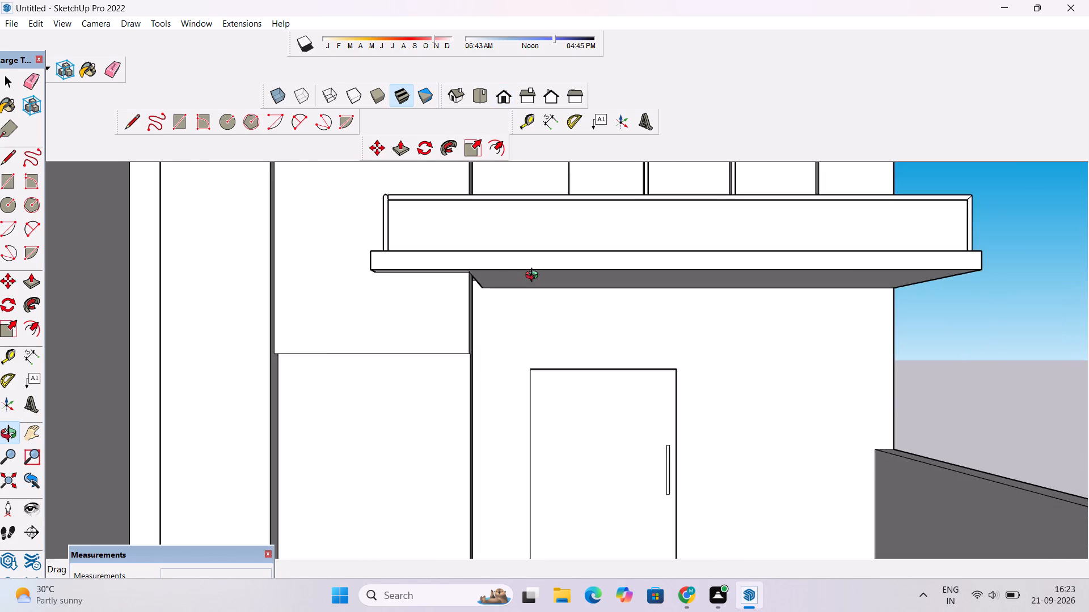
scroll(534, 277, down, 3)
drag(508, 301, 475, 238)
scroll(507, 288, up, 15)
drag(508, 299, 509, 303)
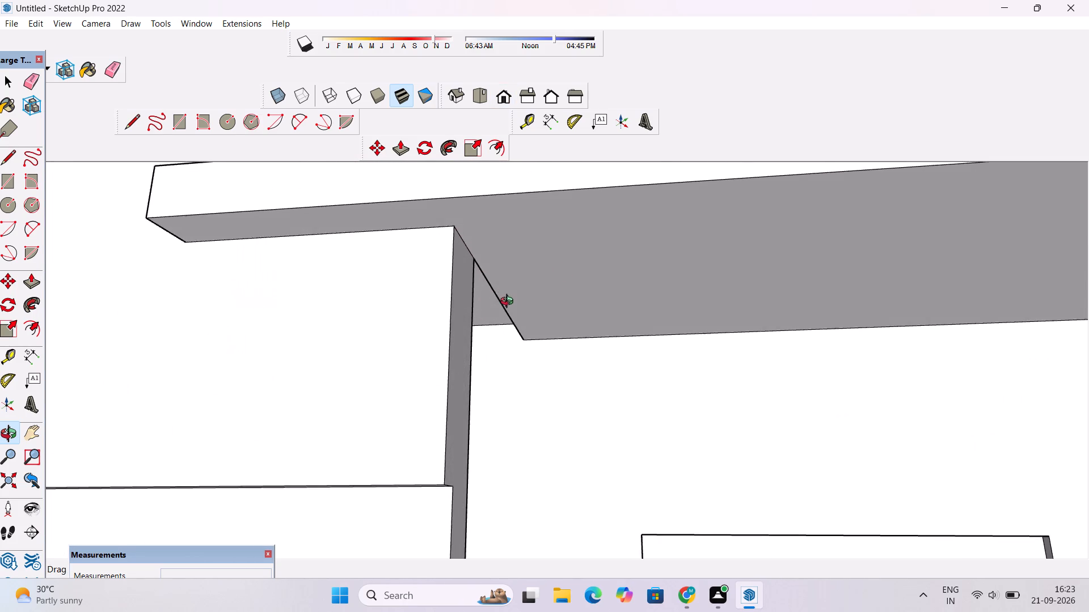
drag(509, 303, 513, 346)
scroll(507, 331, down, 12)
drag(501, 321, 511, 376)
scroll(510, 362, down, 7)
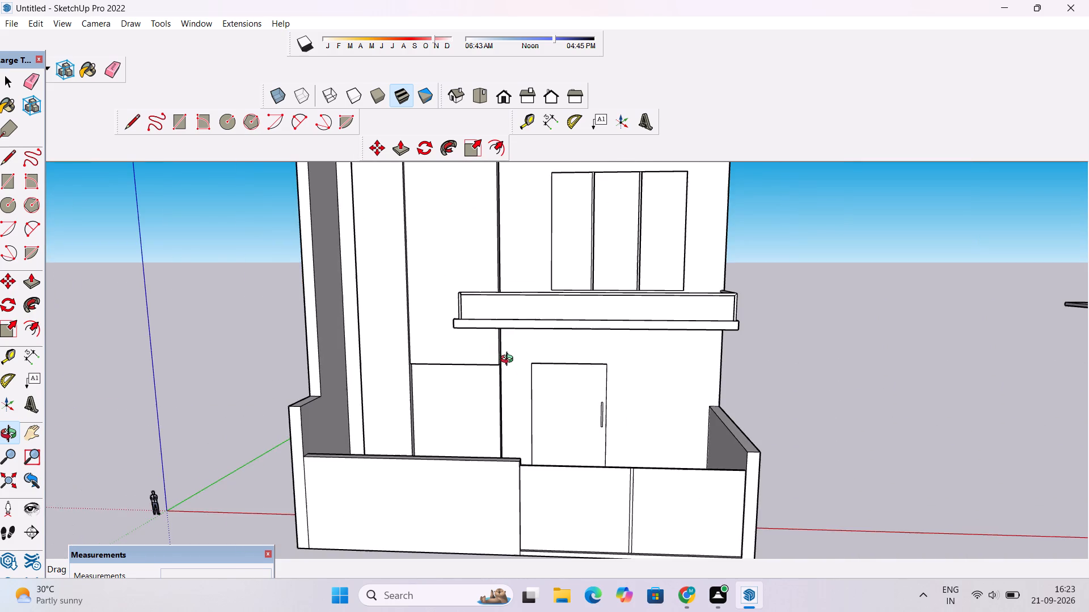
drag(503, 348, 572, 337)
scroll(575, 331, down, 6)
drag(572, 326, 554, 365)
scroll(550, 363, up, 2)
shift+drag(554, 346, 518, 348)
scroll(498, 345, down, 2)
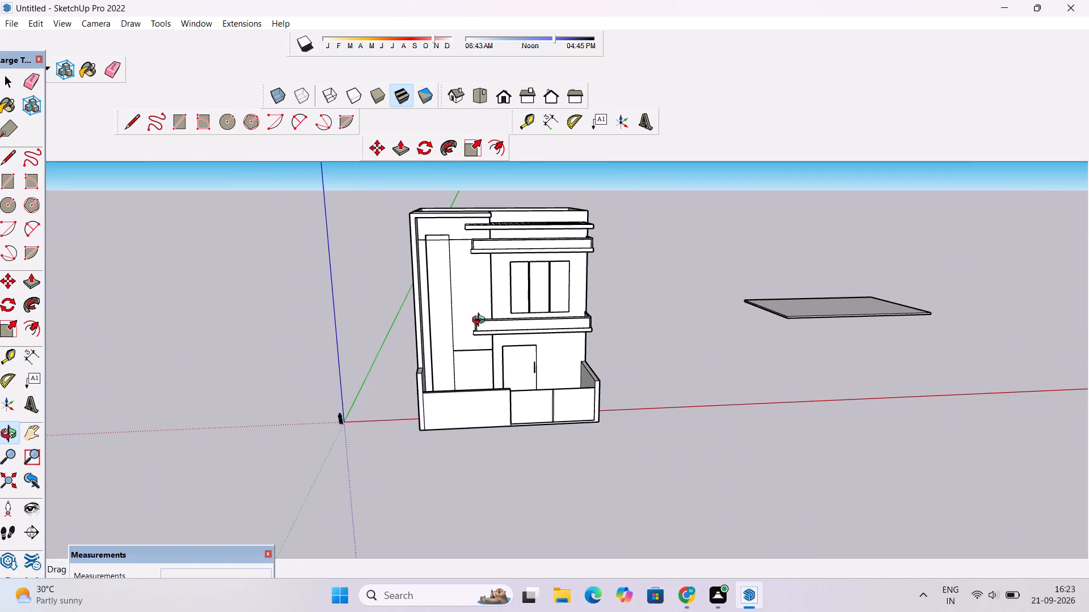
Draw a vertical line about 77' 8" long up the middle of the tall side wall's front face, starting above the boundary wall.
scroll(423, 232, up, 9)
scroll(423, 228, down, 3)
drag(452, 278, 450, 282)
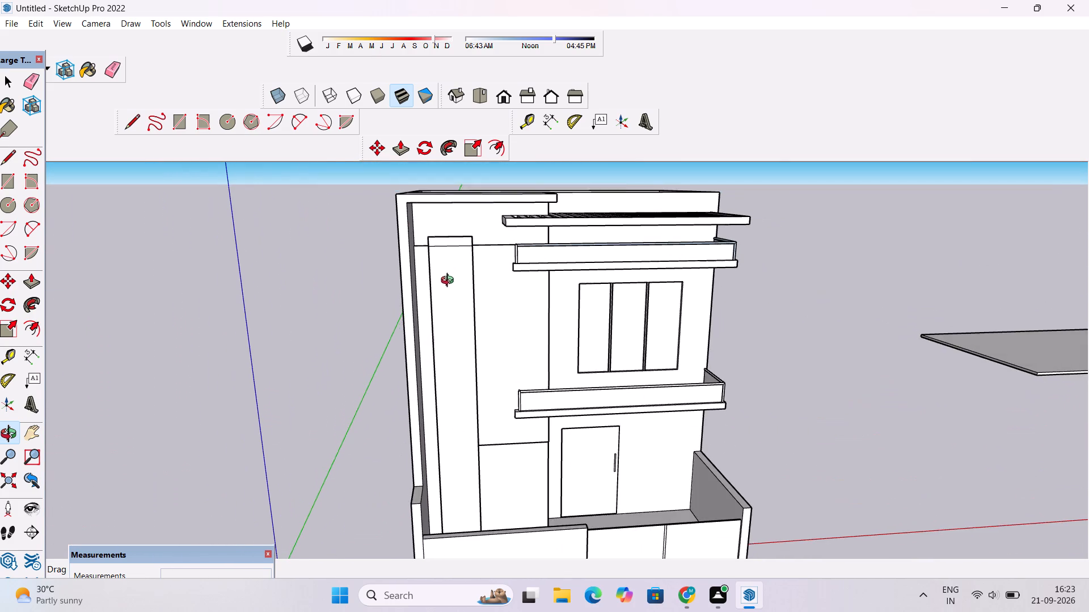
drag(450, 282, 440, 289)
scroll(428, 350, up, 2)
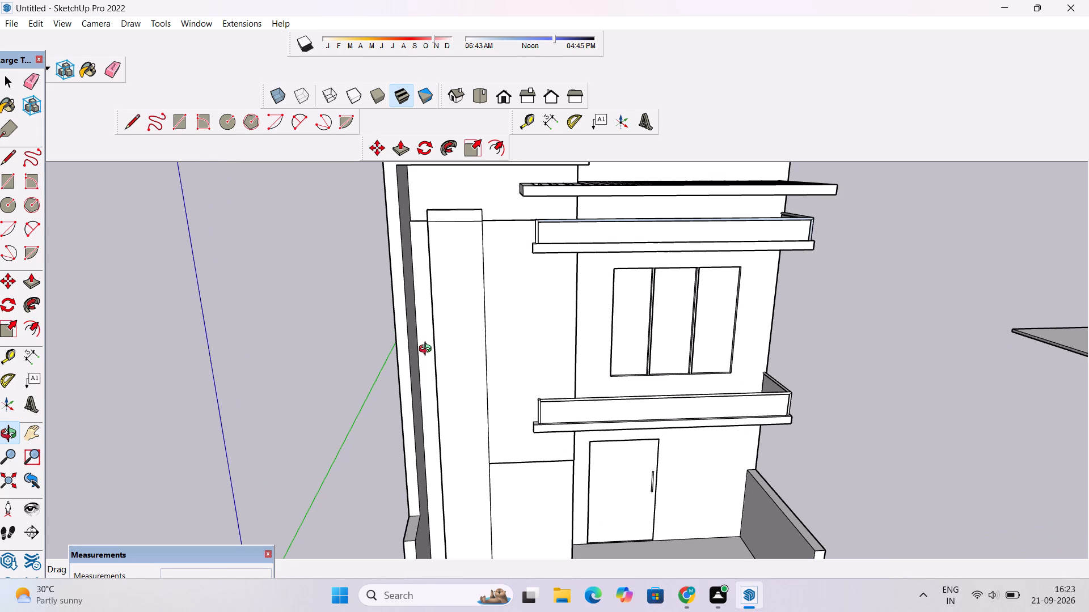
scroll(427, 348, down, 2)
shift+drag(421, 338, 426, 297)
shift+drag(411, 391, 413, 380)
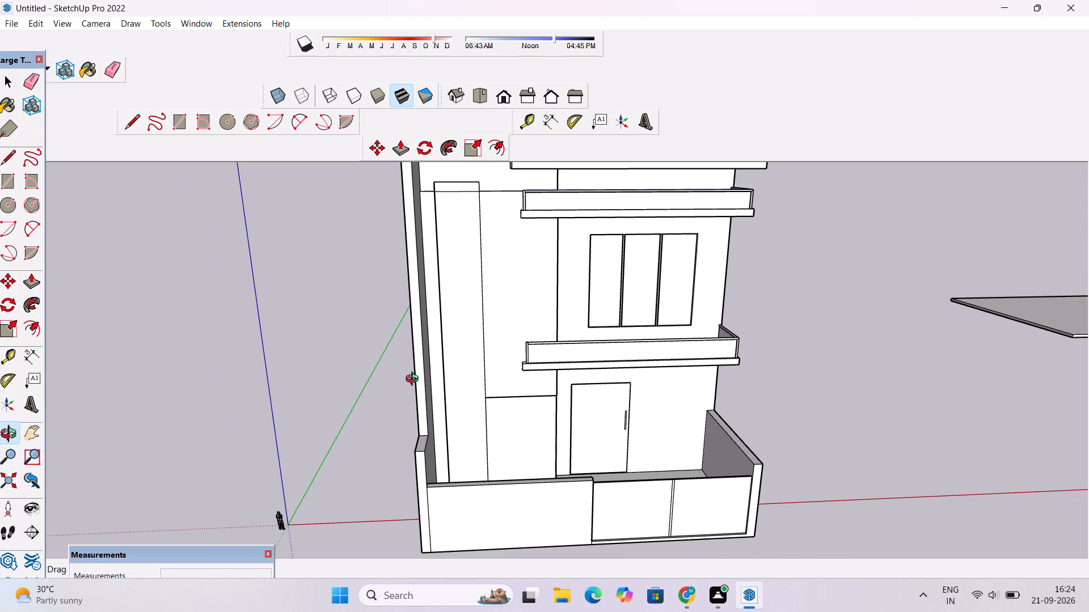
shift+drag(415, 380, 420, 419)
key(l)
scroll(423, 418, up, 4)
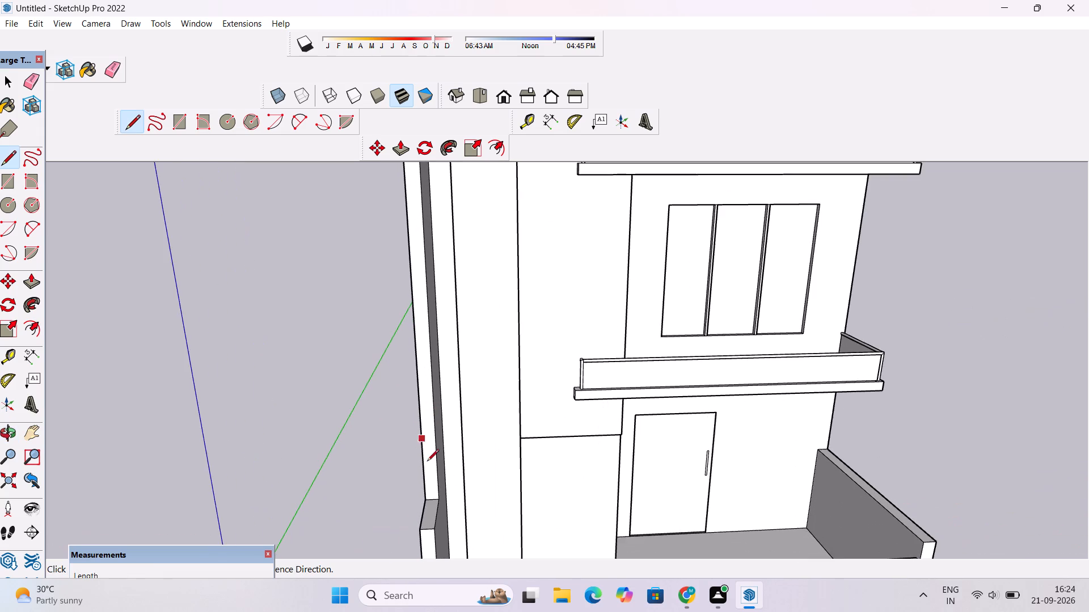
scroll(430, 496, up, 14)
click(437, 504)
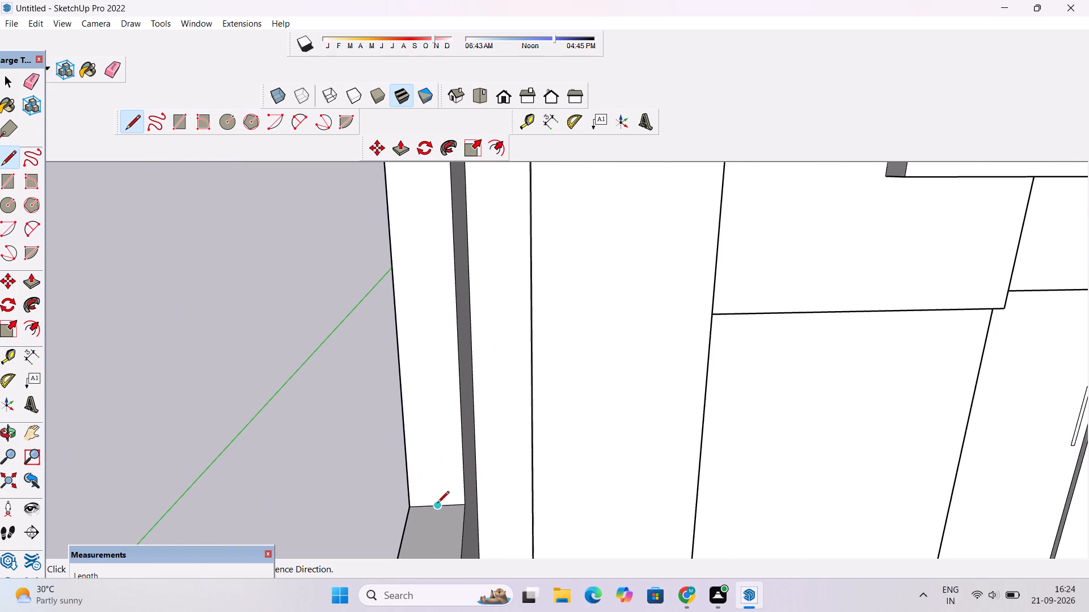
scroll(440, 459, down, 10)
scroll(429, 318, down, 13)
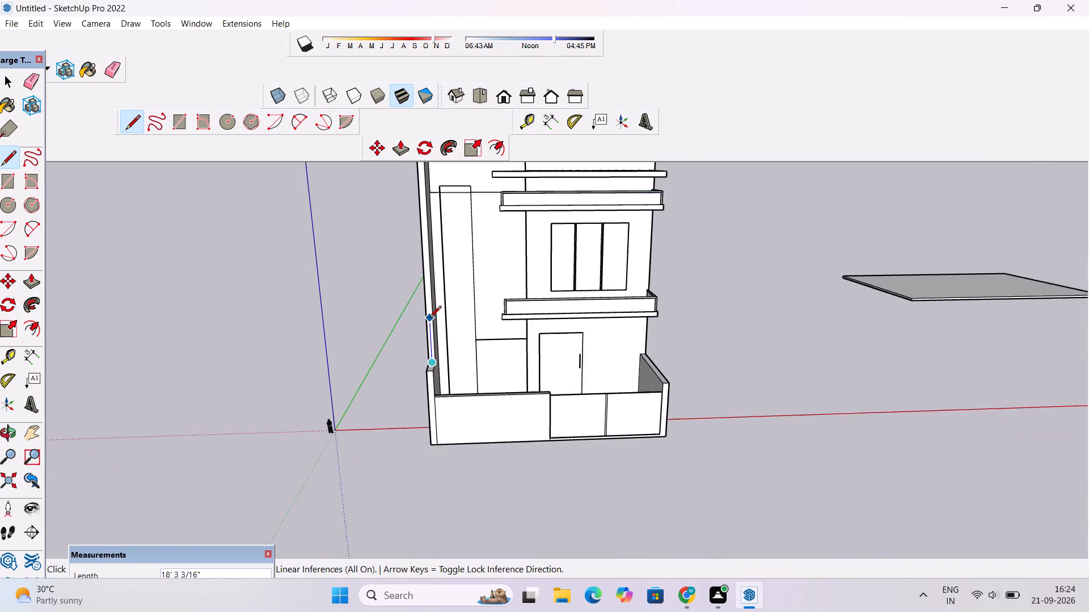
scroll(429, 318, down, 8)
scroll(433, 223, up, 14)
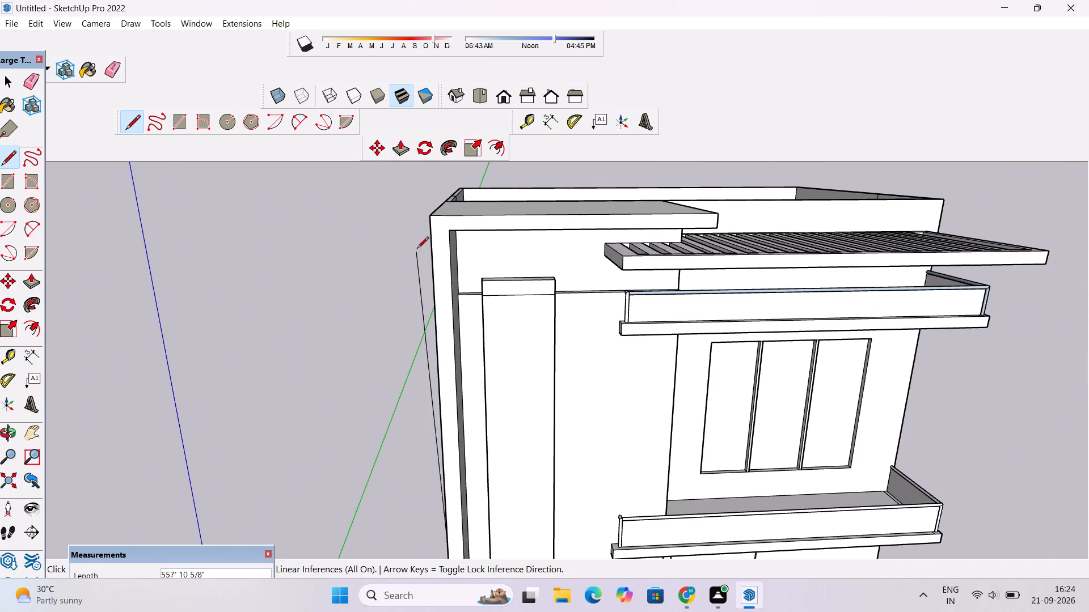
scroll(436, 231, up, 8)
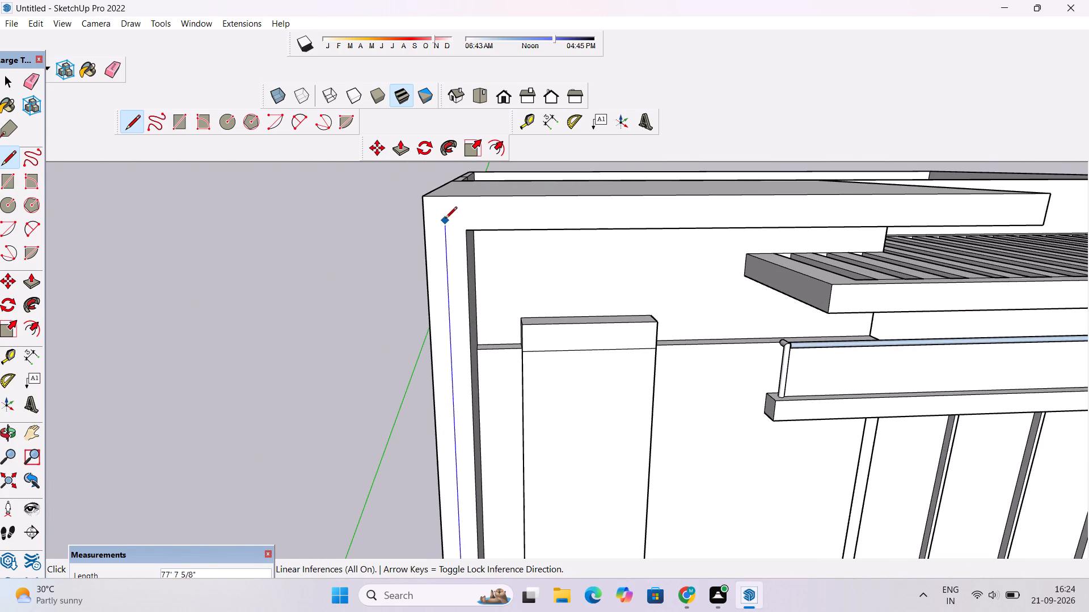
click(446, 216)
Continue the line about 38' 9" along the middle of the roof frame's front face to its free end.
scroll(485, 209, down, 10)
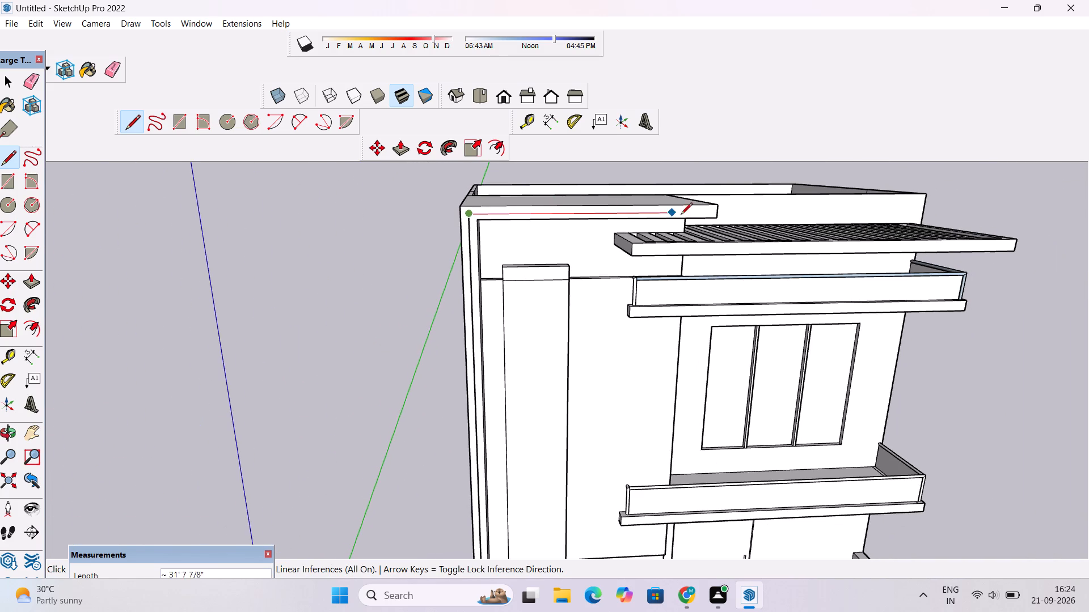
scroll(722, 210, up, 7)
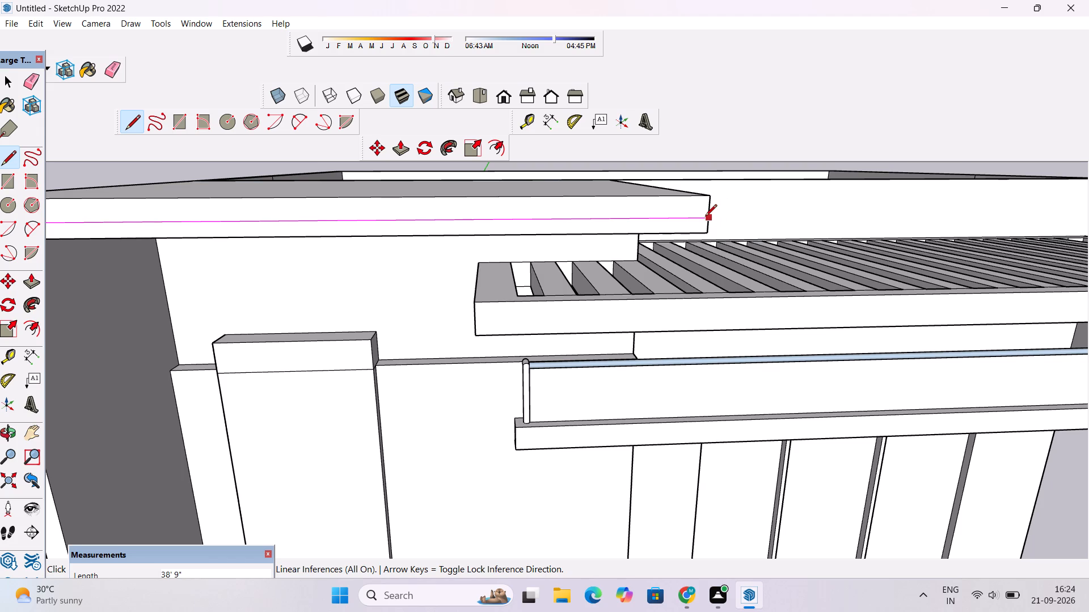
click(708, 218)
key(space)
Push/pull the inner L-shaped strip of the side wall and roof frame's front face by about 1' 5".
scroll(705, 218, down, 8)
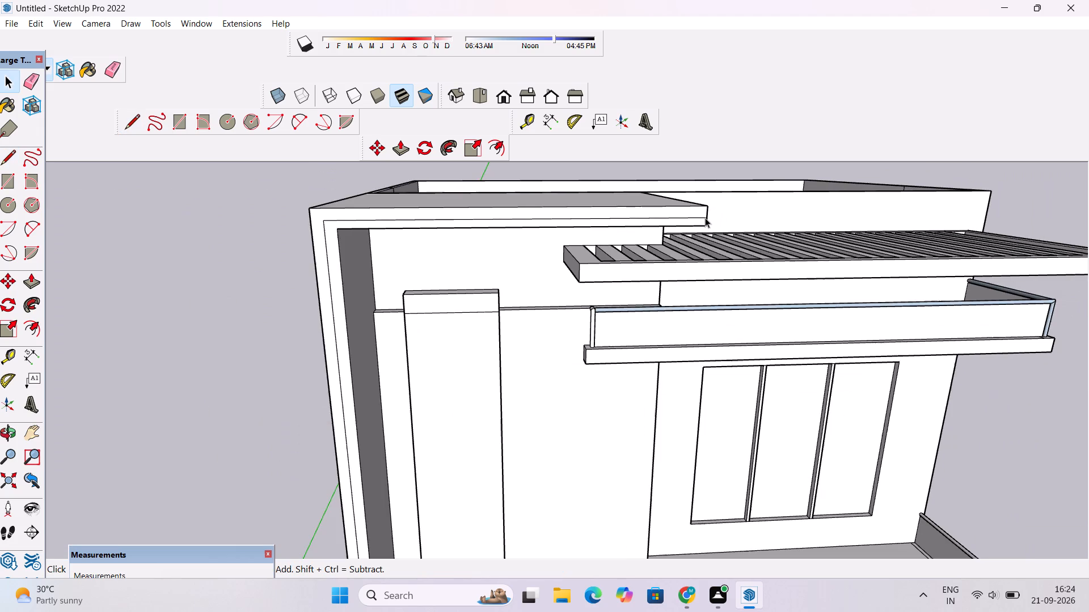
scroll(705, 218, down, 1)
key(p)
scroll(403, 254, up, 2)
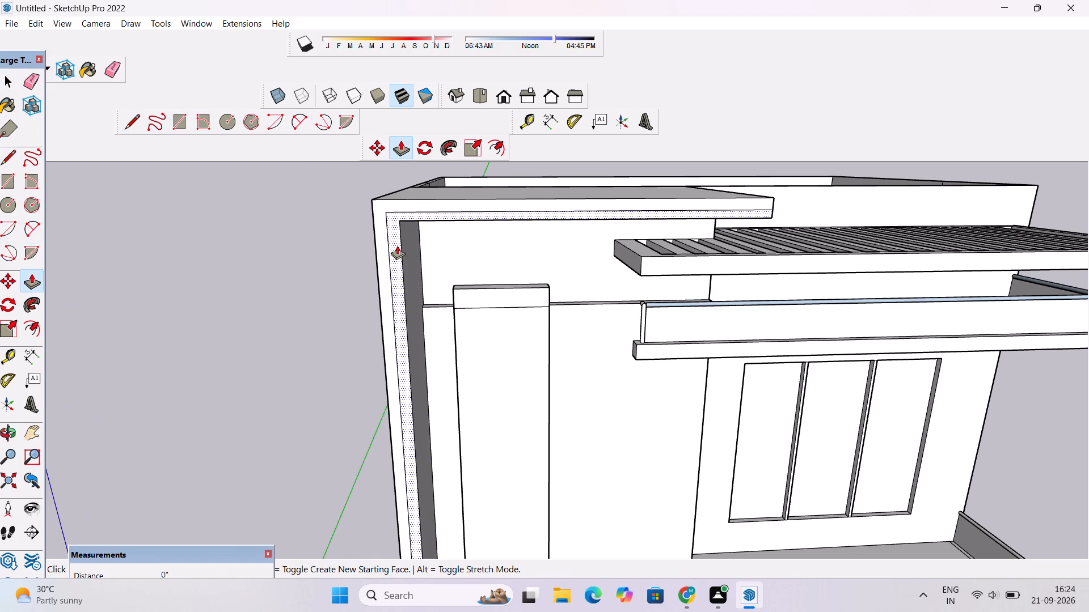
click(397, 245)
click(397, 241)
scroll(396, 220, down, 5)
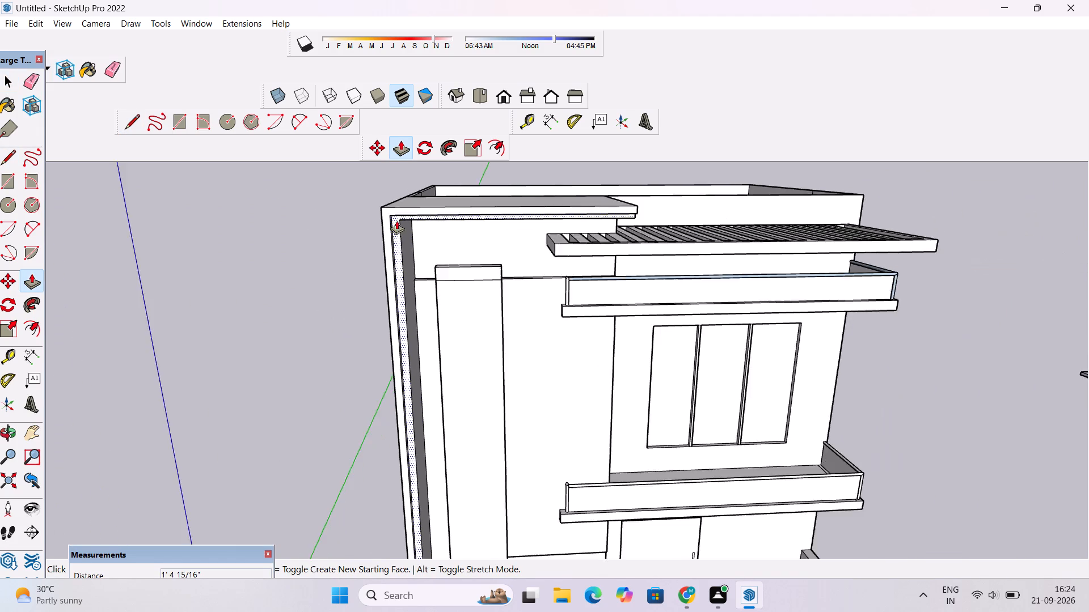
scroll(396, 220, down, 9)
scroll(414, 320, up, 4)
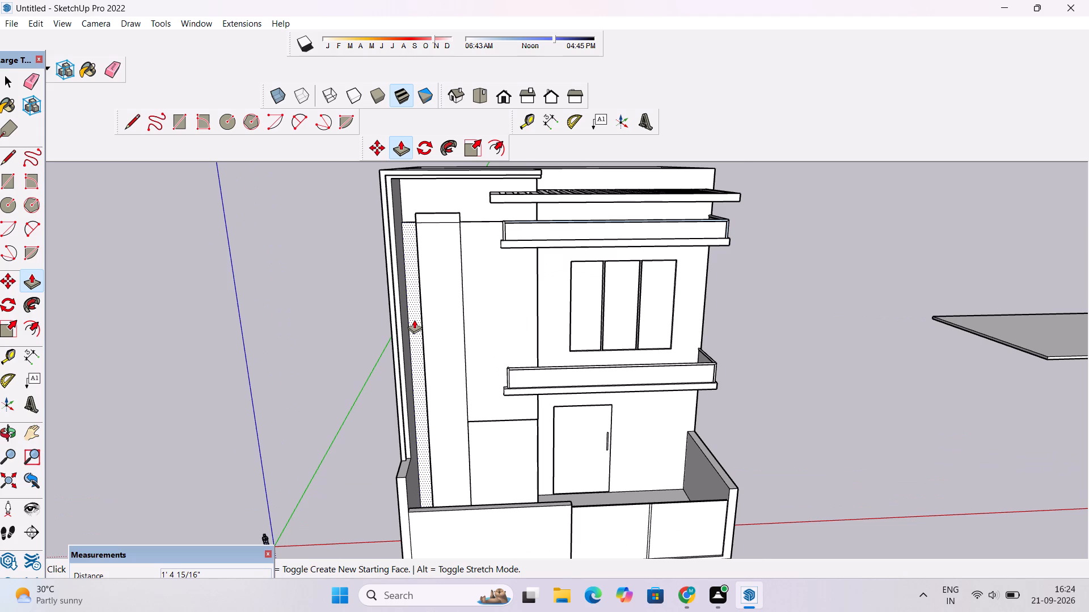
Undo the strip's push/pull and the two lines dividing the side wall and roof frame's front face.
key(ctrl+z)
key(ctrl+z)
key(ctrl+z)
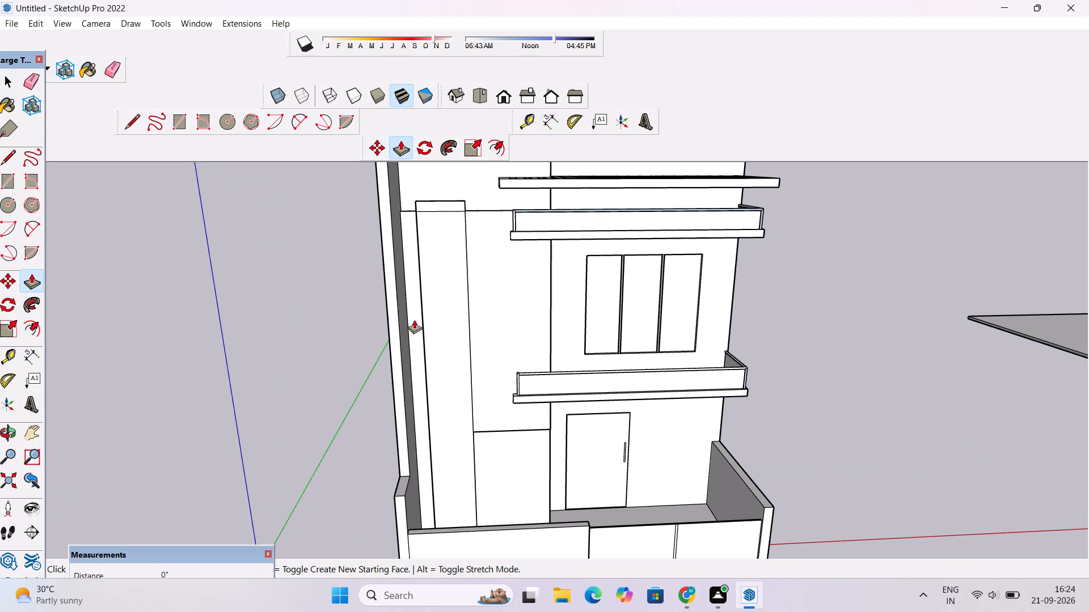
Draw a circle with a 9" radius on the underside of the roof slab, near the tall side wall.
scroll(414, 320, down, 4)
key(o)
drag(424, 378, 415, 365)
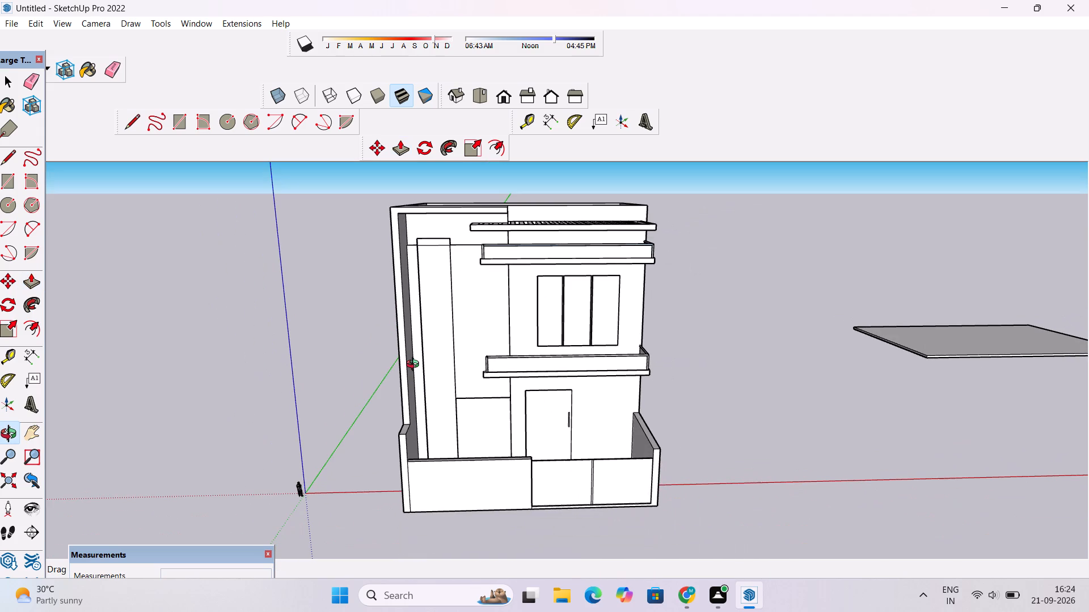
scroll(415, 365, down, 4)
drag(441, 402, 436, 226)
scroll(442, 278, up, 14)
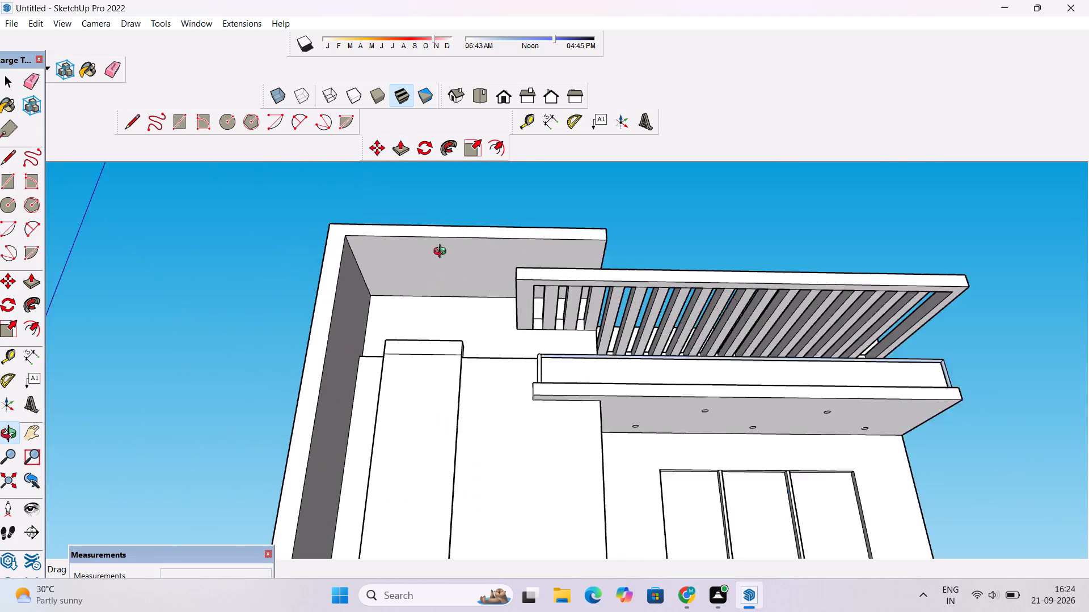
scroll(442, 253, up, 1)
shift+drag(420, 279, 421, 335)
scroll(421, 335, up, 4)
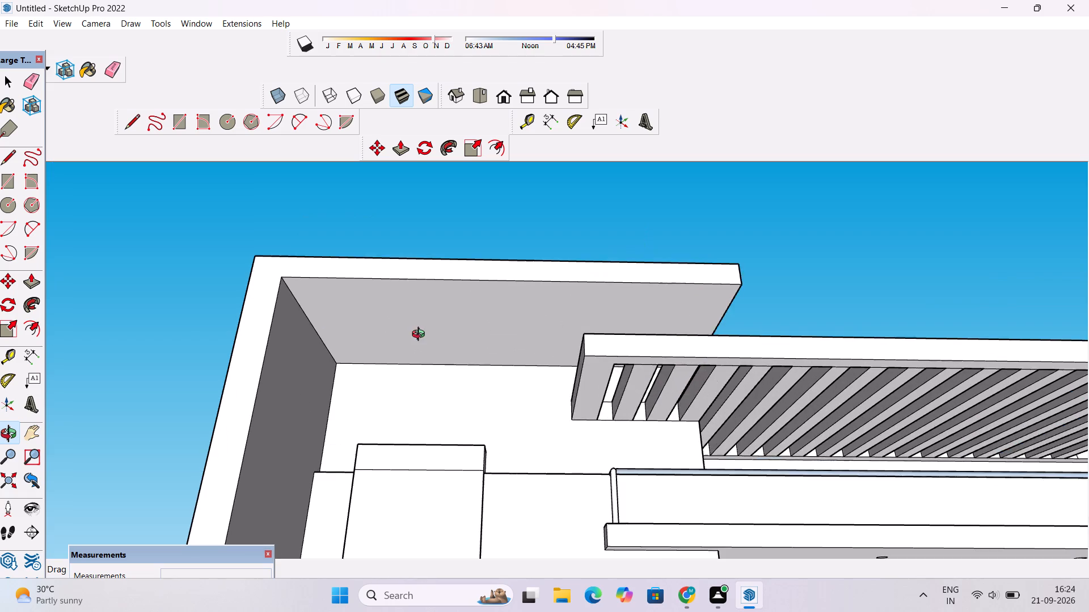
shift+drag(427, 329, 358, 261)
key(c)
scroll(320, 260, up, 1)
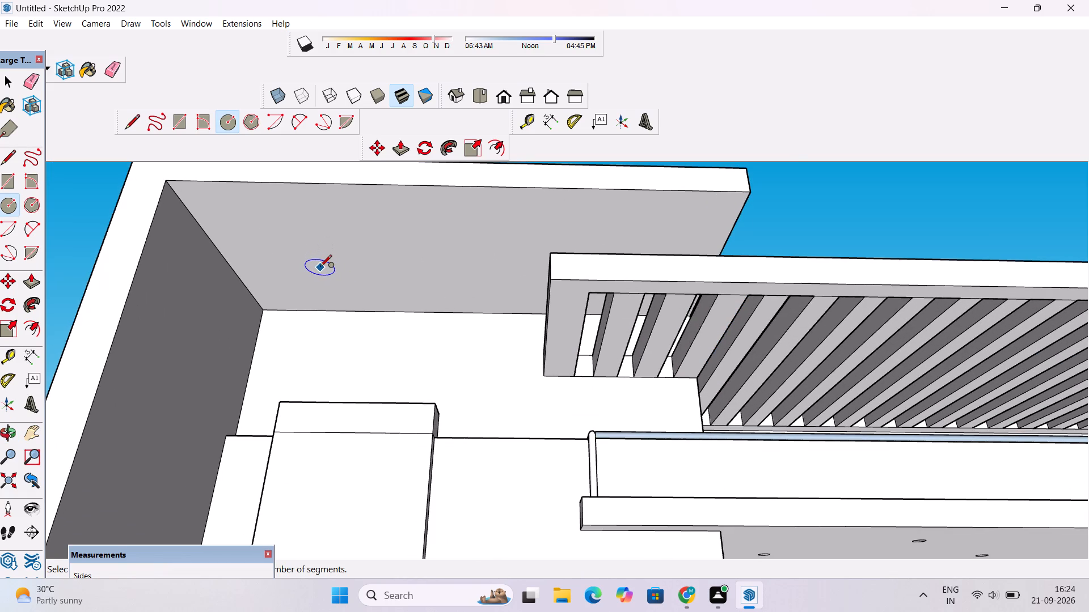
scroll(320, 267, up, 3)
scroll(315, 254, down, 4)
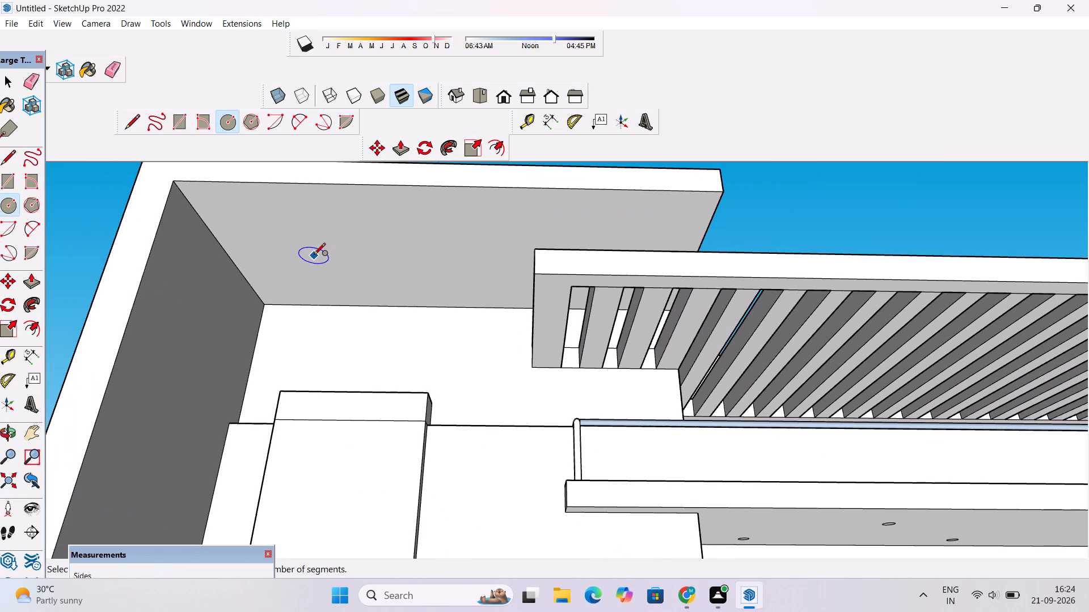
click(316, 259)
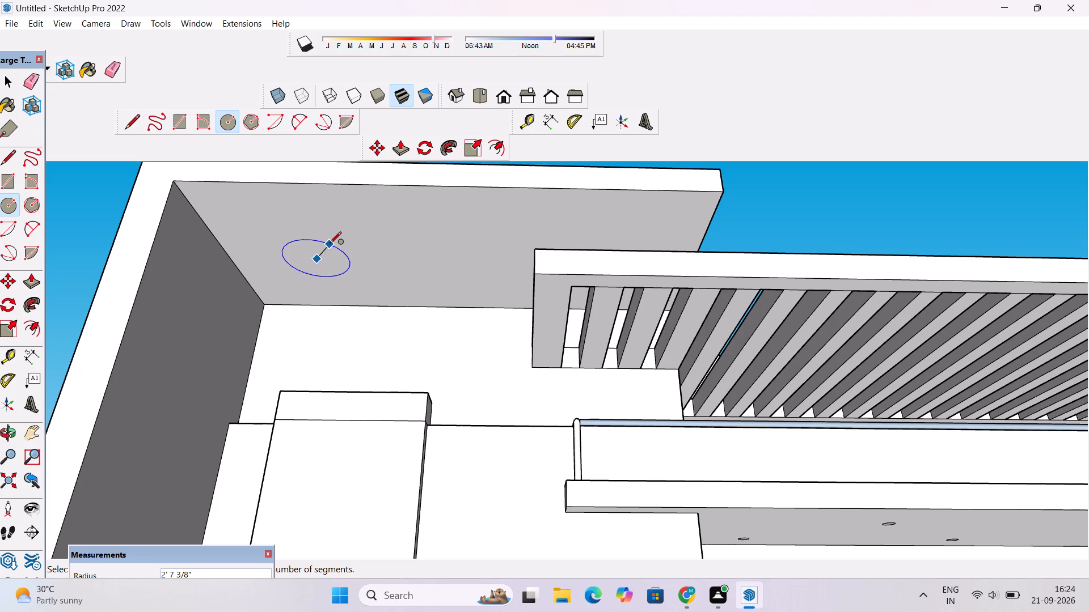
text(9")
key(Return)
key(space)
scroll(330, 244, down, 1)
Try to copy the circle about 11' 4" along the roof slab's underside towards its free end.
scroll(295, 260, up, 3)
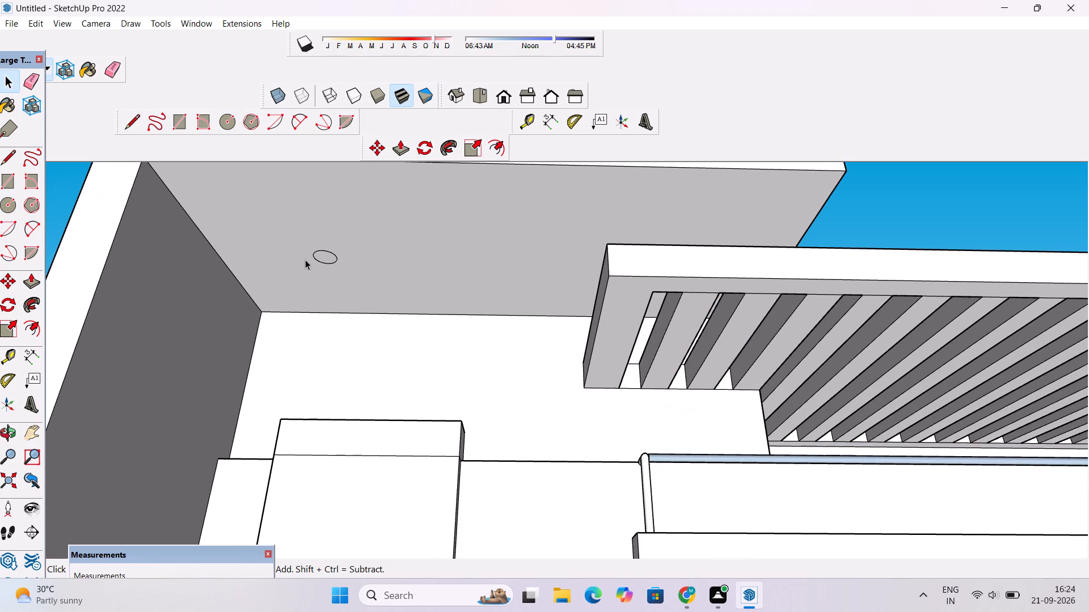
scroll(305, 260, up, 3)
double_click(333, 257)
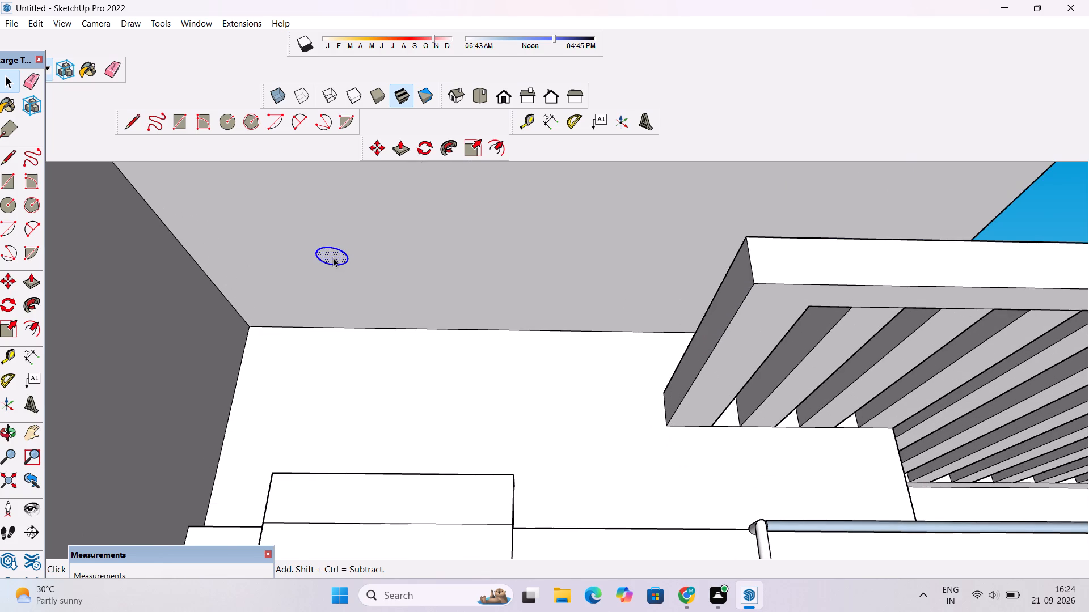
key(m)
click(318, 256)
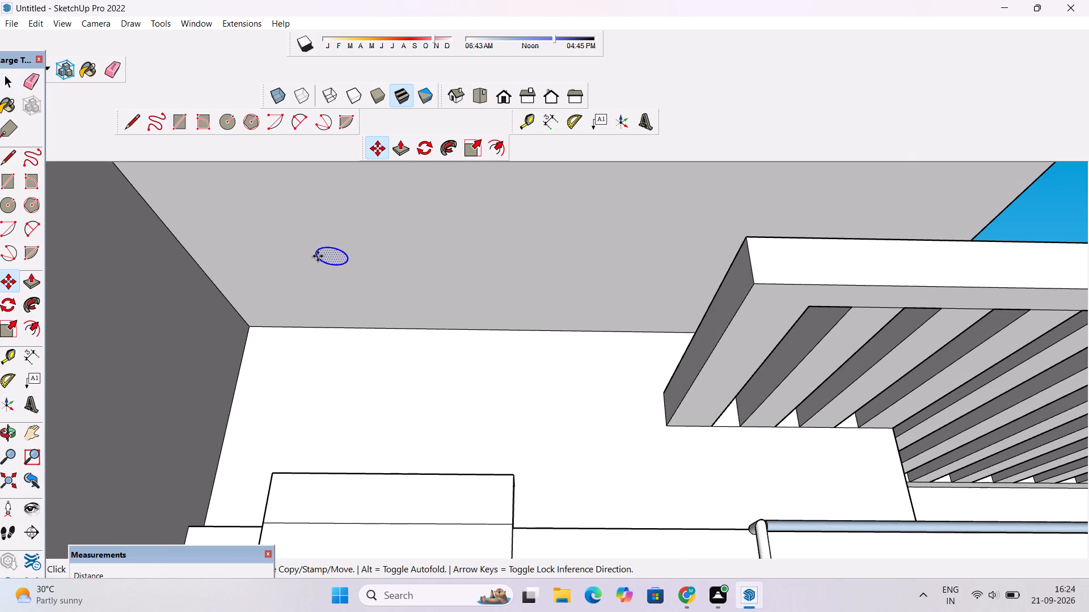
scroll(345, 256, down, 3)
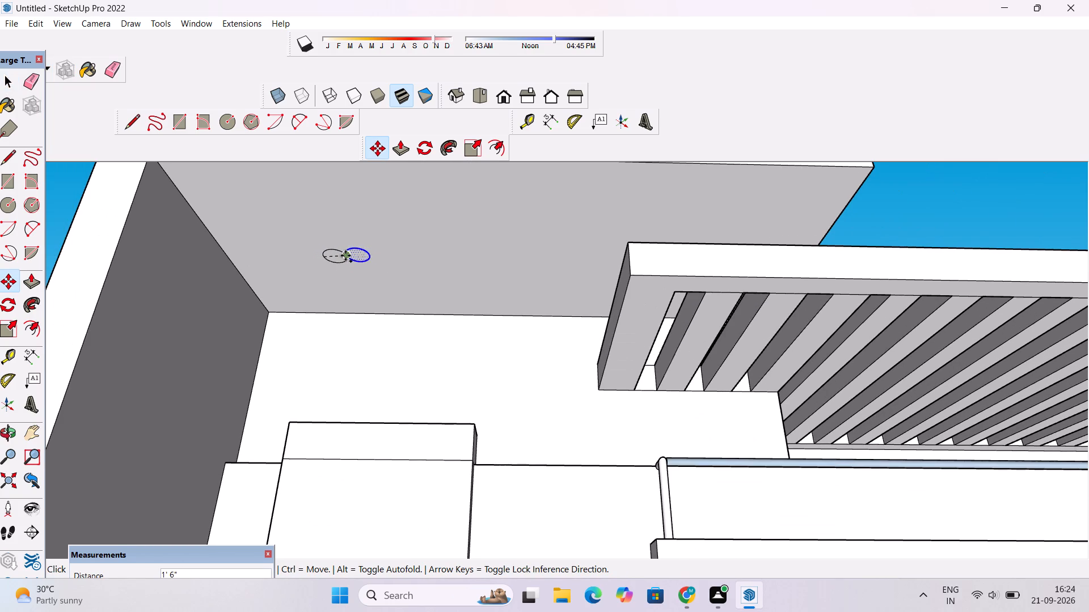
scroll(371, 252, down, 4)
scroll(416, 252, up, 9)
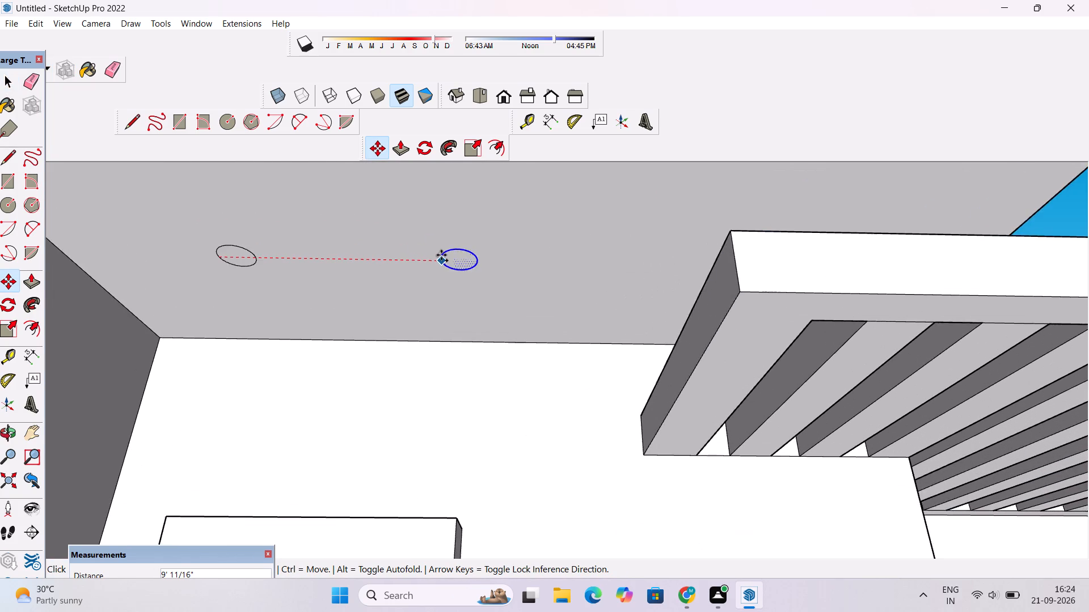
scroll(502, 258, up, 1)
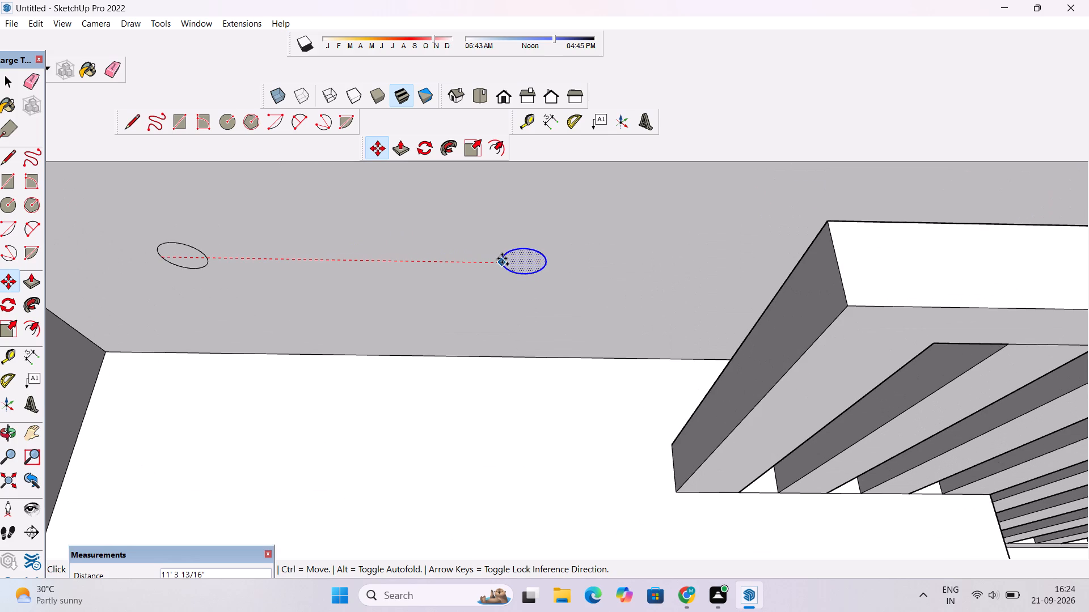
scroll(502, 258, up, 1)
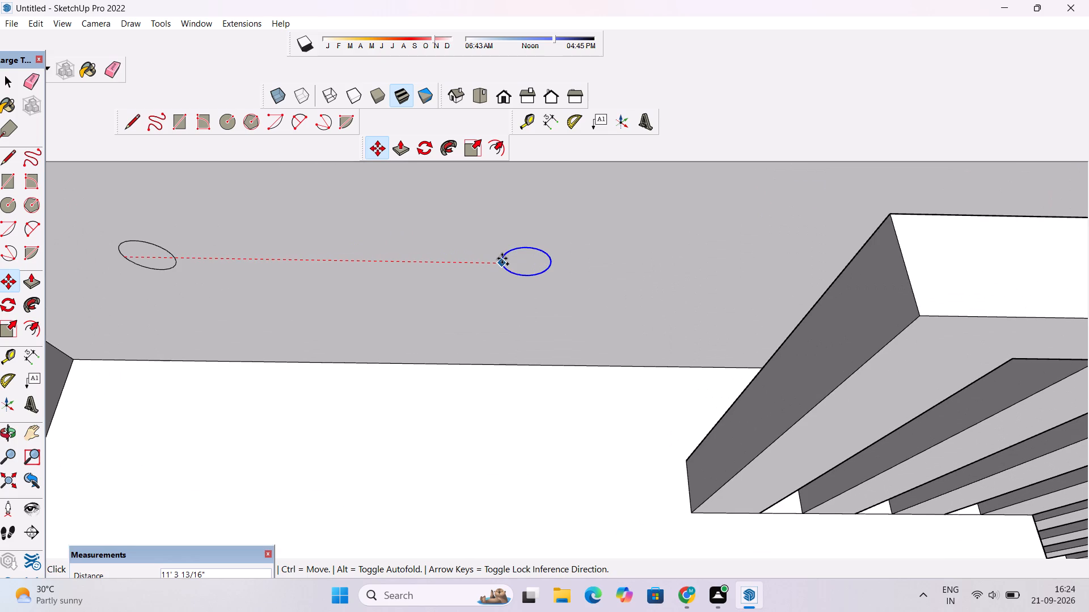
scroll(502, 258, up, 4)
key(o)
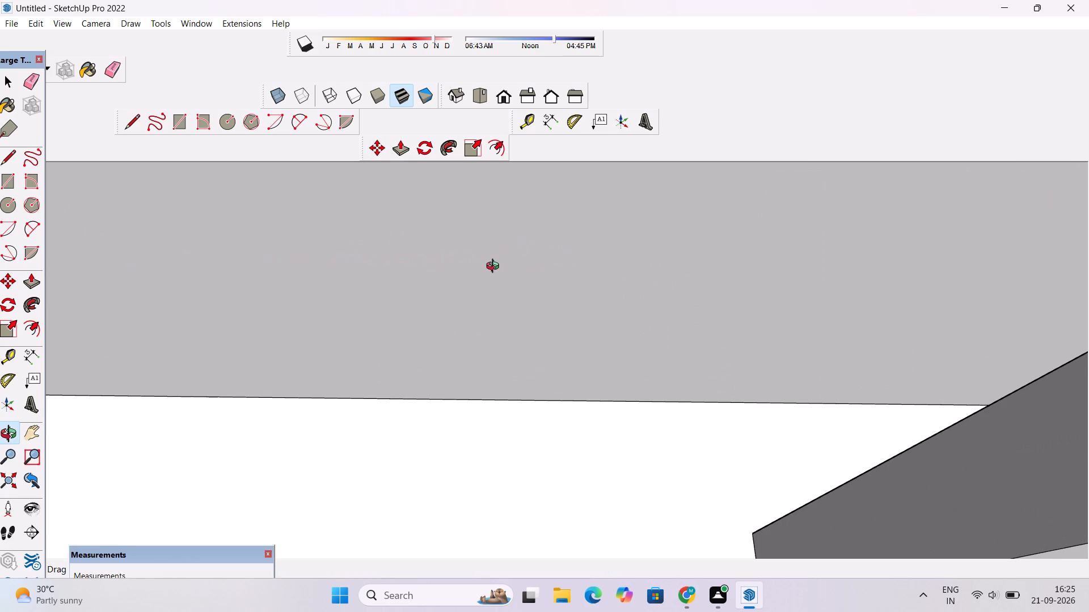
Examine the roof slab's underside, the circle's position on it, and the adjoining side wall and pergola.
drag(504, 269, 563, 280)
scroll(563, 280, down, 3)
drag(575, 261, 527, 248)
scroll(507, 248, down, 4)
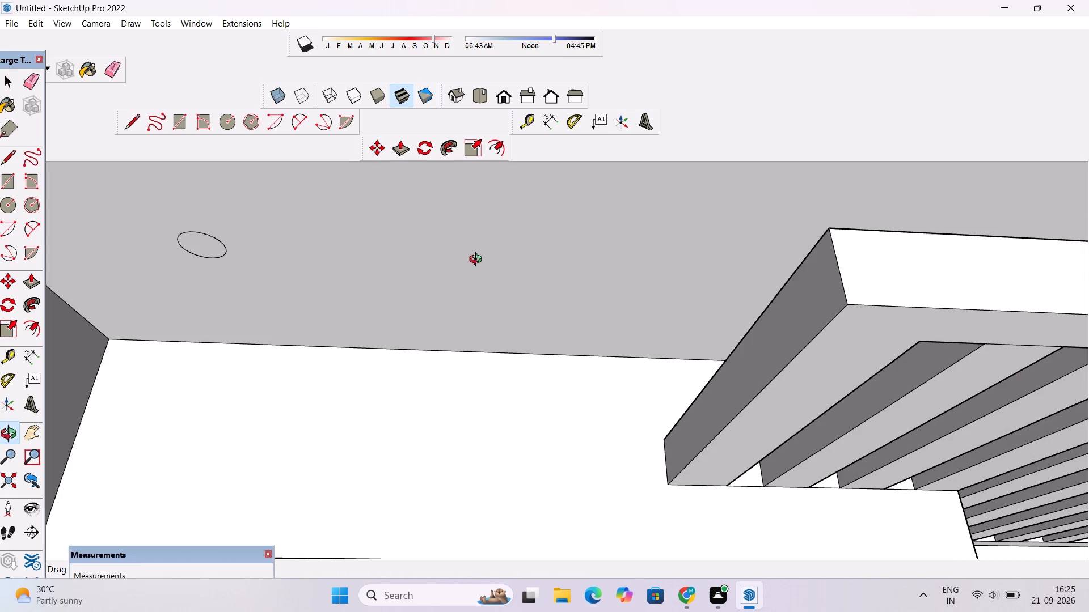
scroll(478, 261, down, 5)
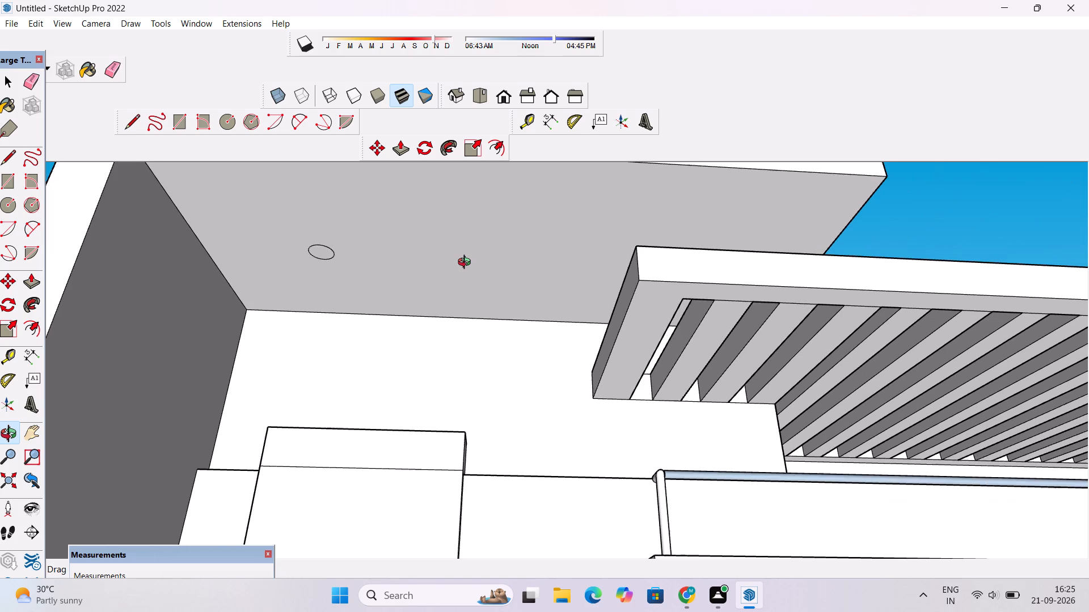
scroll(467, 263, down, 1)
shift+drag(466, 264, 405, 269)
scroll(405, 269, down, 5)
drag(405, 269, 405, 304)
scroll(402, 304, up, 3)
drag(387, 309, 411, 349)
scroll(428, 338, up, 2)
shift+drag(442, 323, 430, 311)
shift+scroll(425, 308, down, 2)
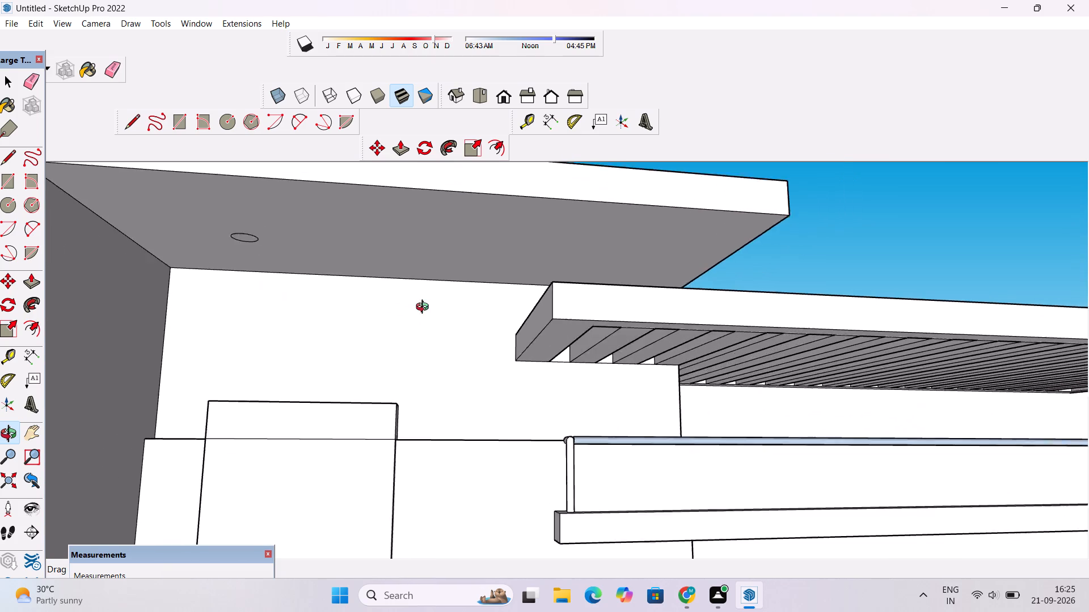
shift+scroll(425, 308, down, 1)
drag(408, 314, 408, 329)
scroll(408, 329, up, 1)
shift+drag(408, 329, 408, 341)
drag(406, 346, 433, 322)
scroll(434, 320, down, 2)
shift+drag(434, 329, 455, 319)
scroll(455, 319, up, 1)
Copy the 9" radius circle along the roof slab's underside to a spot near the slab's free end.
key(space)
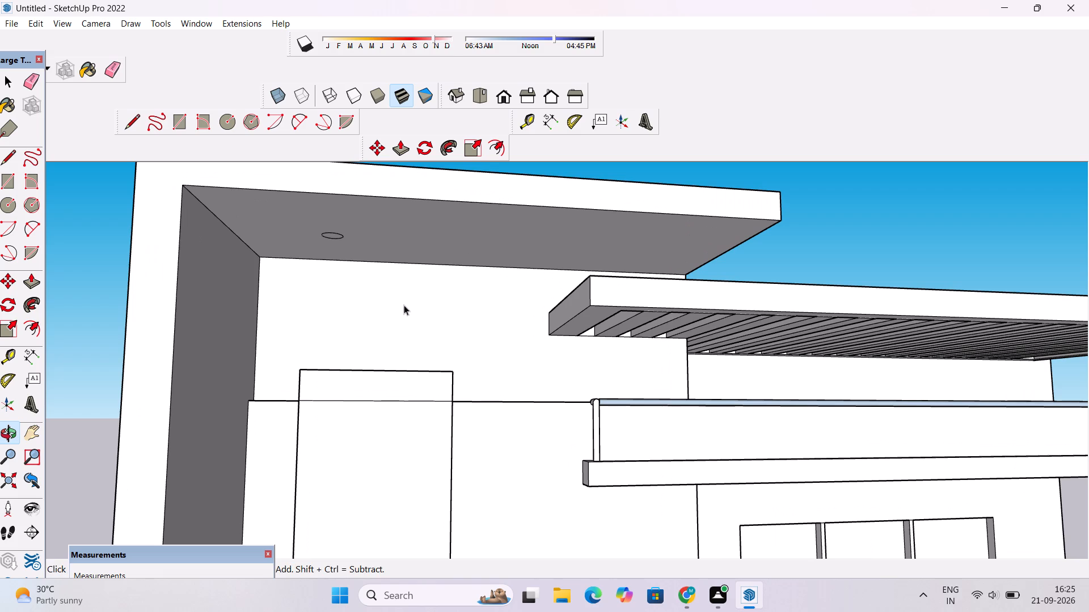
key(m)
scroll(352, 250, up, 2)
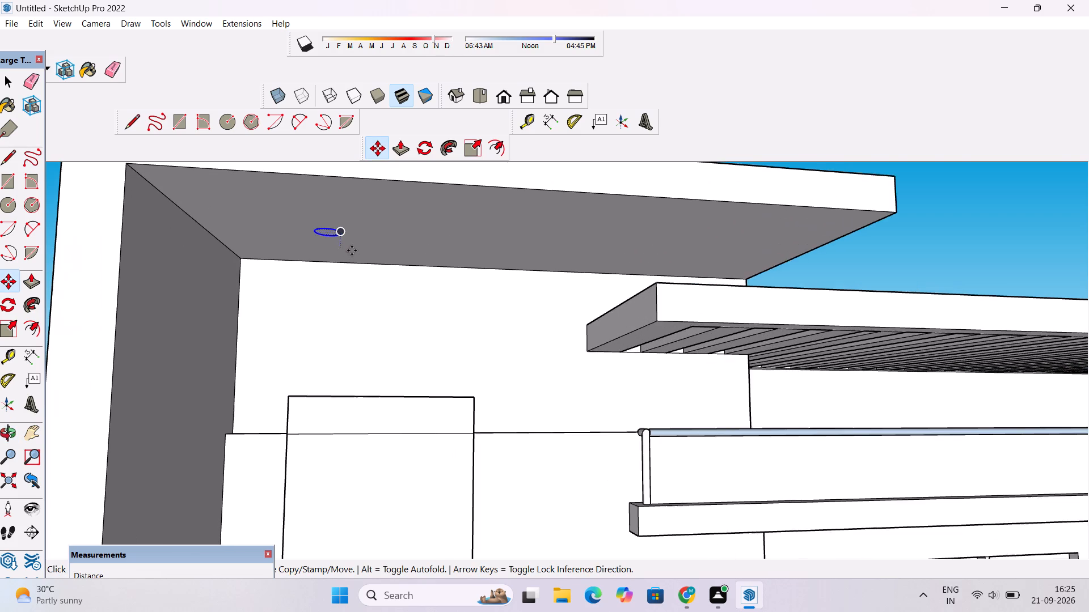
scroll(337, 240, up, 7)
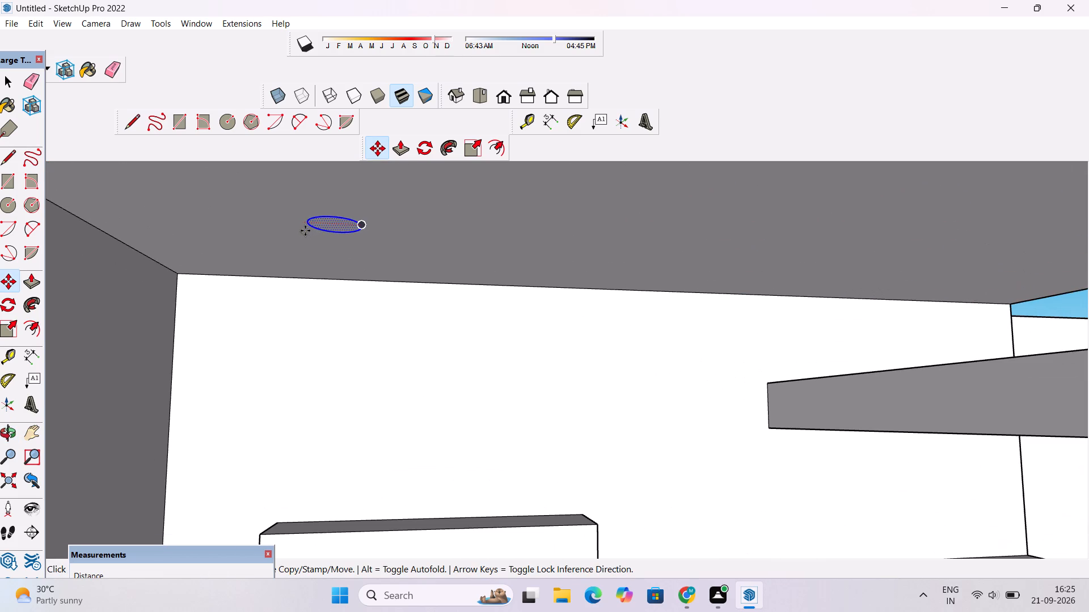
click(306, 226)
scroll(344, 221, down, 2)
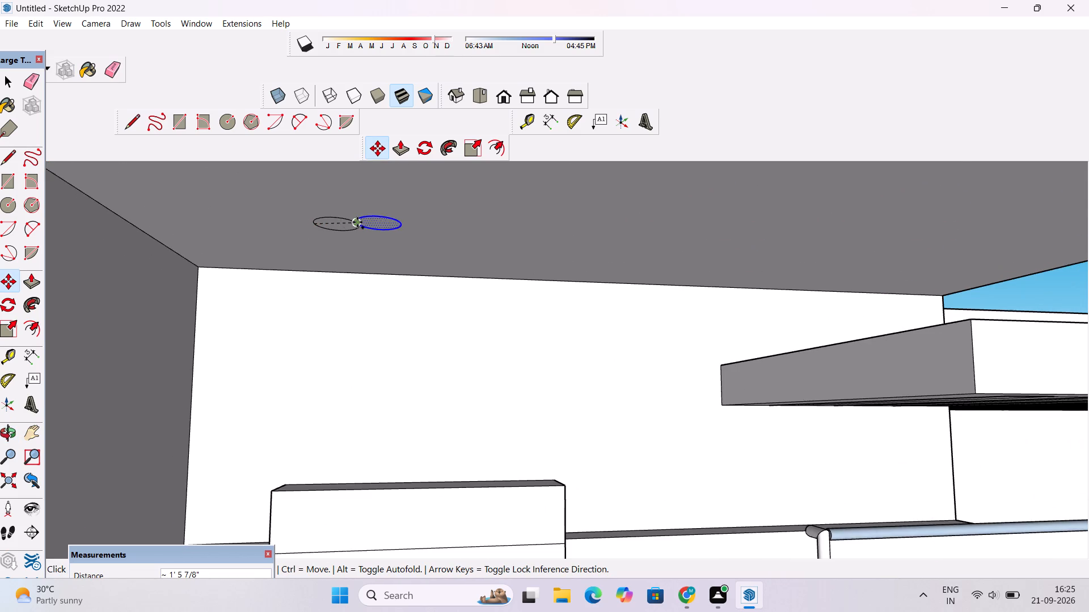
scroll(357, 222, down, 5)
scroll(480, 240, down, 2)
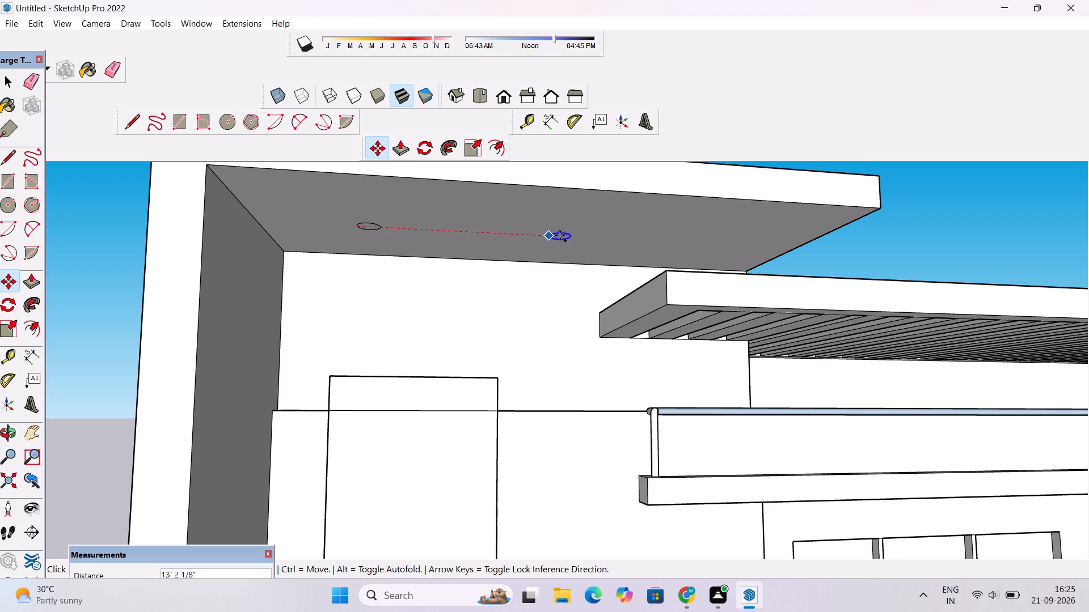
scroll(698, 244, up, 3)
click(698, 244)
Copy the free-end circle about 13' back along the roof slab's underside, placing it between the two existing circles.
click(698, 245)
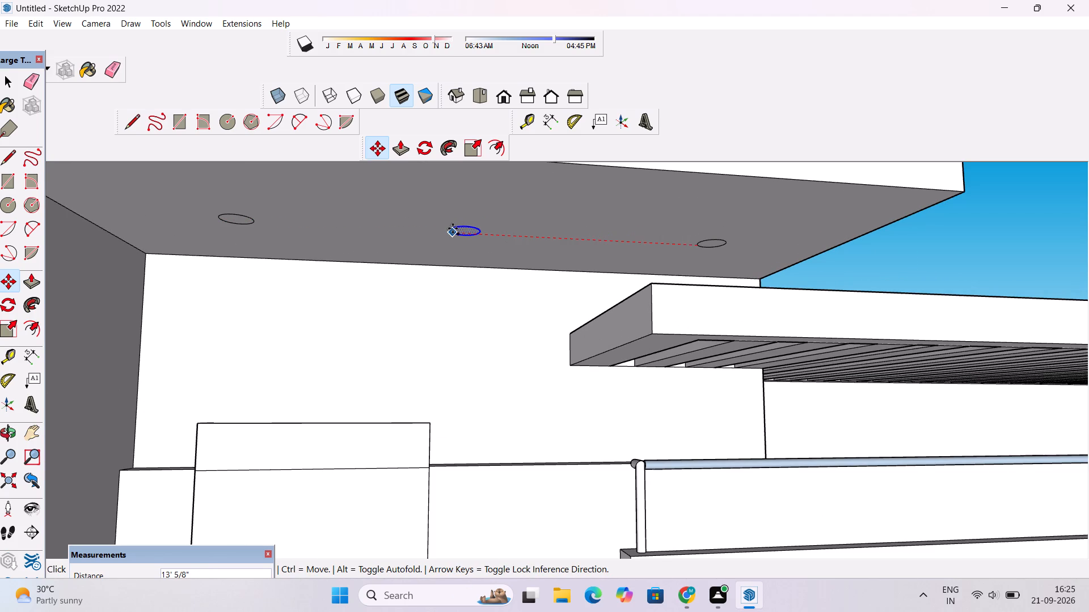
scroll(453, 228, up, 2)
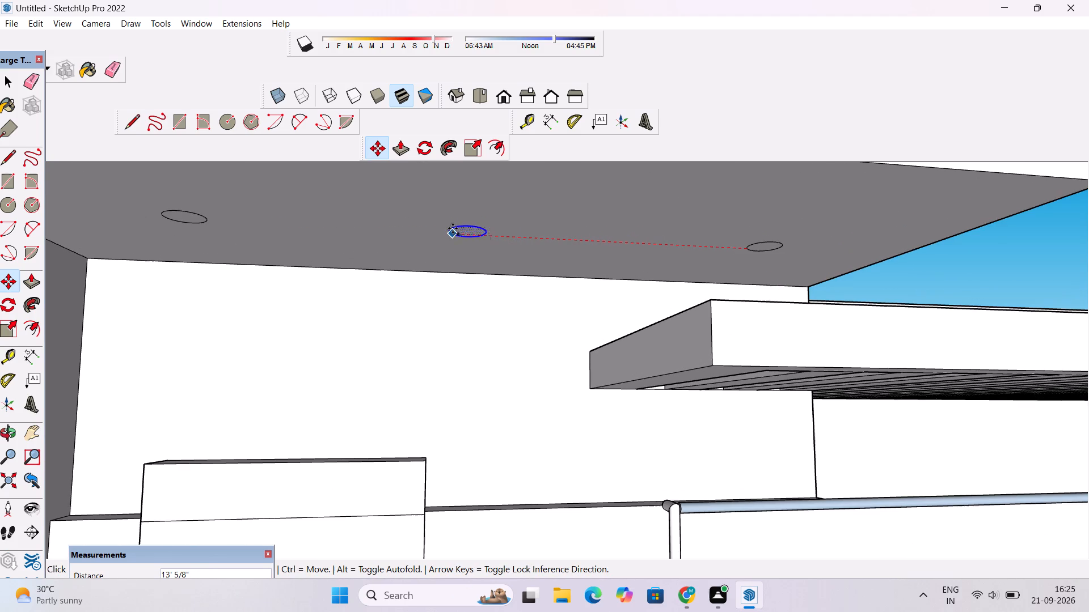
click(453, 228)
key(space)
key(space)
scroll(453, 228, down, 1)
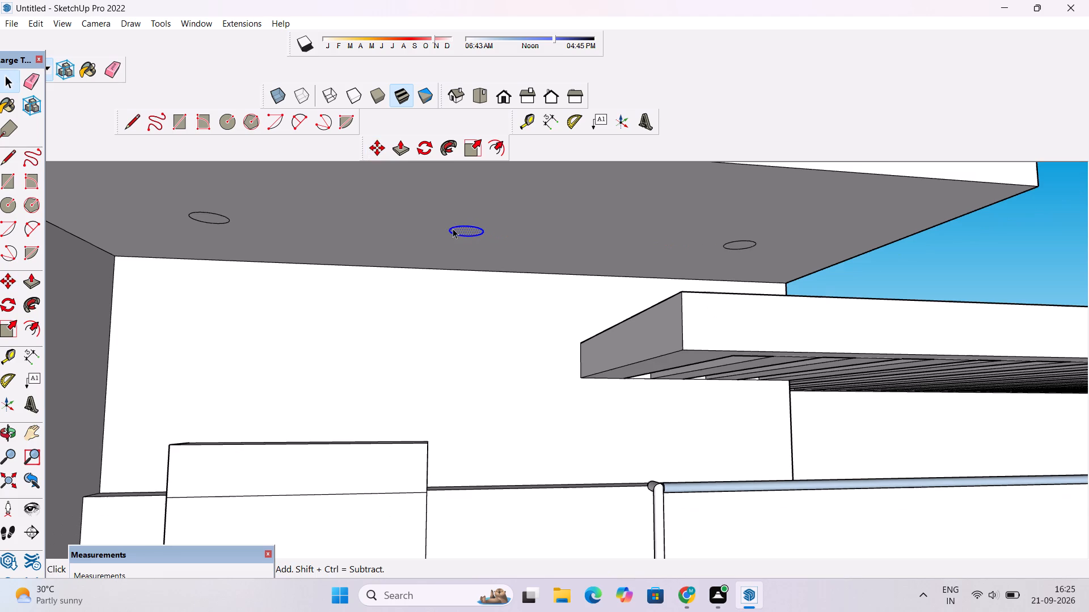
scroll(425, 219, down, 6)
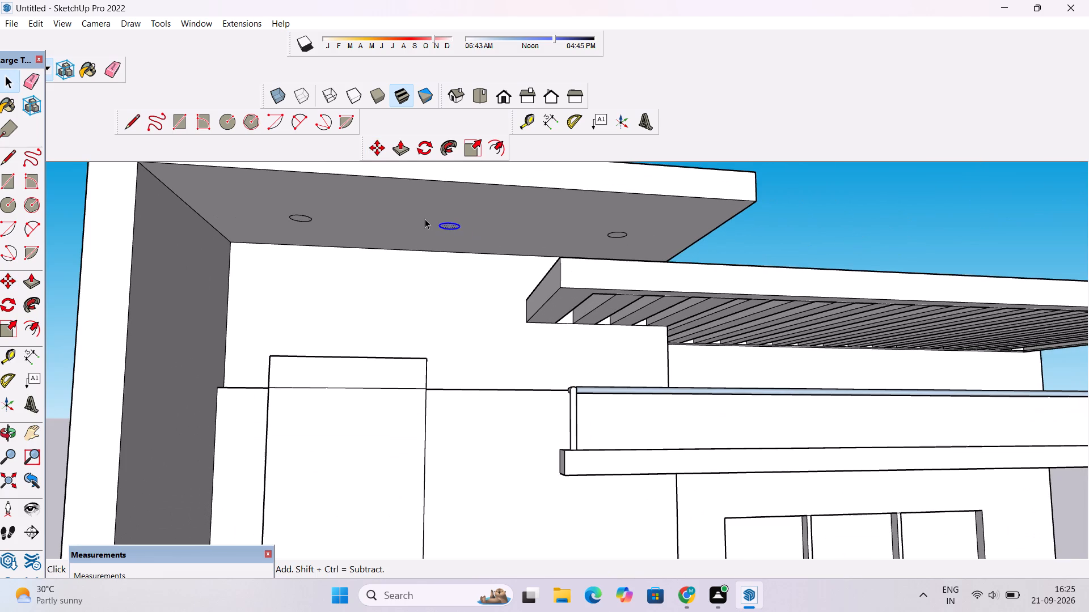
click(822, 221)
Examine the row of circles on the roof slab's underside and how it sits with the pergola and front facade.
key(o)
drag(621, 263, 552, 231)
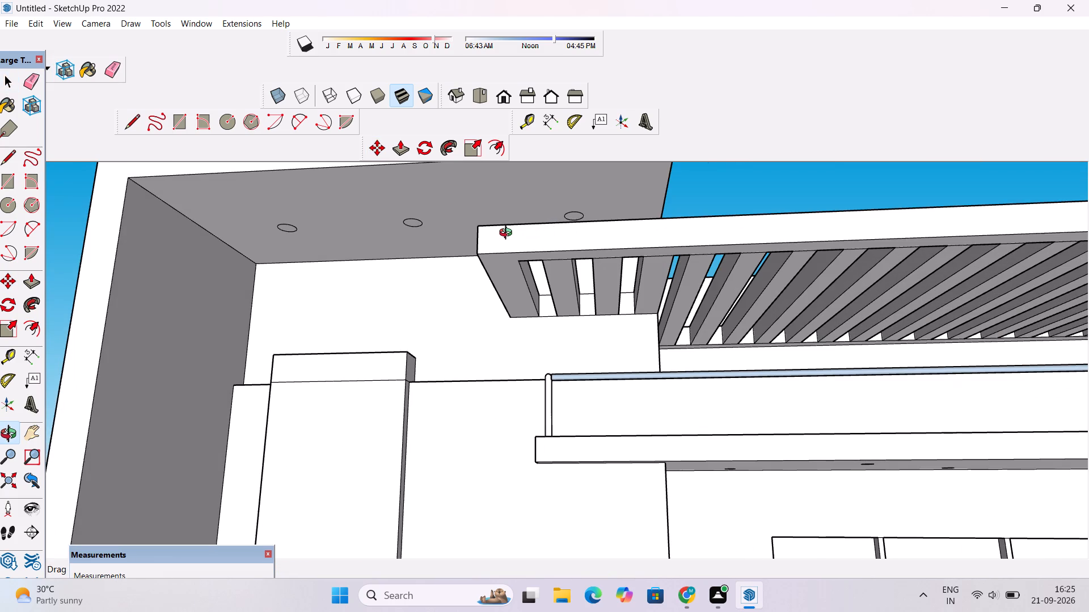
scroll(497, 234, down, 2)
scroll(454, 232, up, 3)
scroll(454, 232, down, 2)
shift+drag(454, 232, 524, 234)
scroll(524, 234, down, 2)
drag(514, 245, 540, 259)
scroll(540, 259, down, 2)
drag(535, 266, 535, 232)
scroll(535, 232, down, 5)
drag(535, 231, 534, 292)
scroll(534, 292, down, 4)
shift+drag(538, 261, 539, 282)
scroll(539, 282, down, 4)
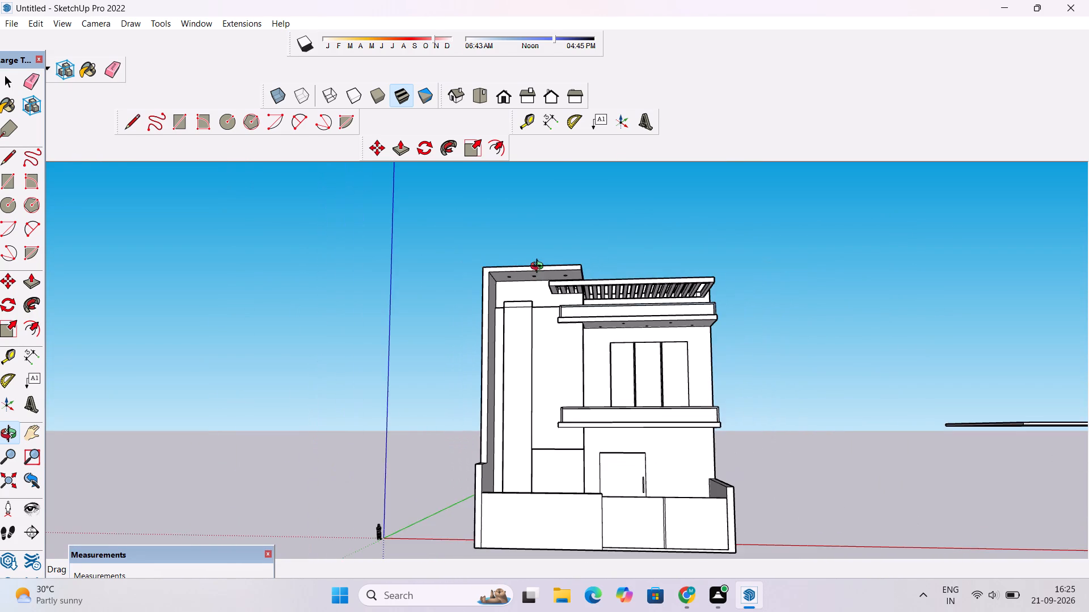
drag(539, 267, 540, 307)
drag(490, 290, 518, 290)
scroll(518, 290, down, 4)
scroll(554, 307, up, 2)
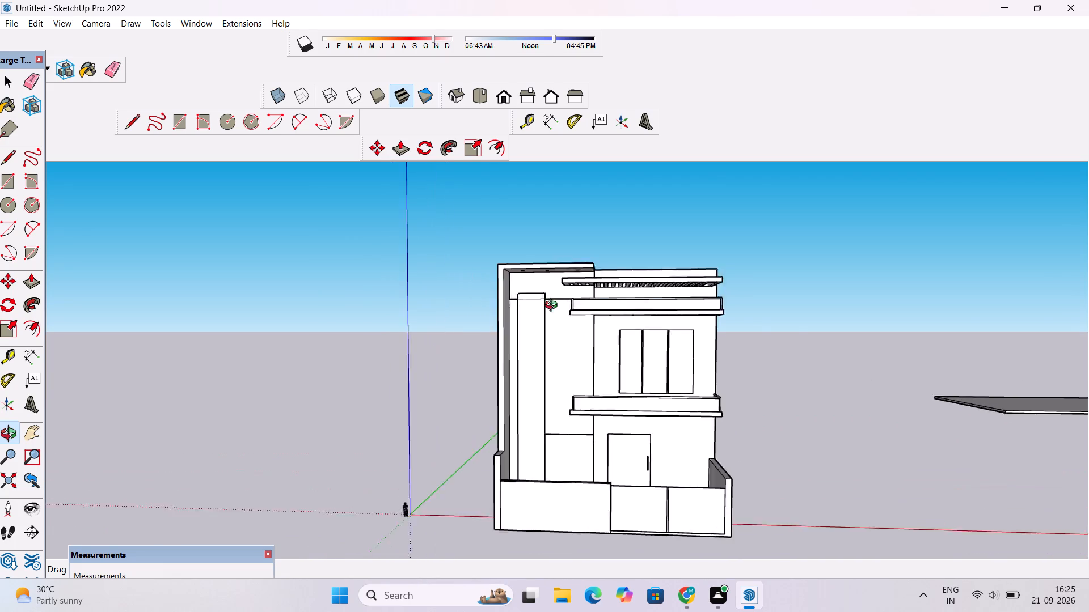
scroll(554, 307, up, 9)
drag(555, 285, 555, 237)
scroll(555, 237, up, 4)
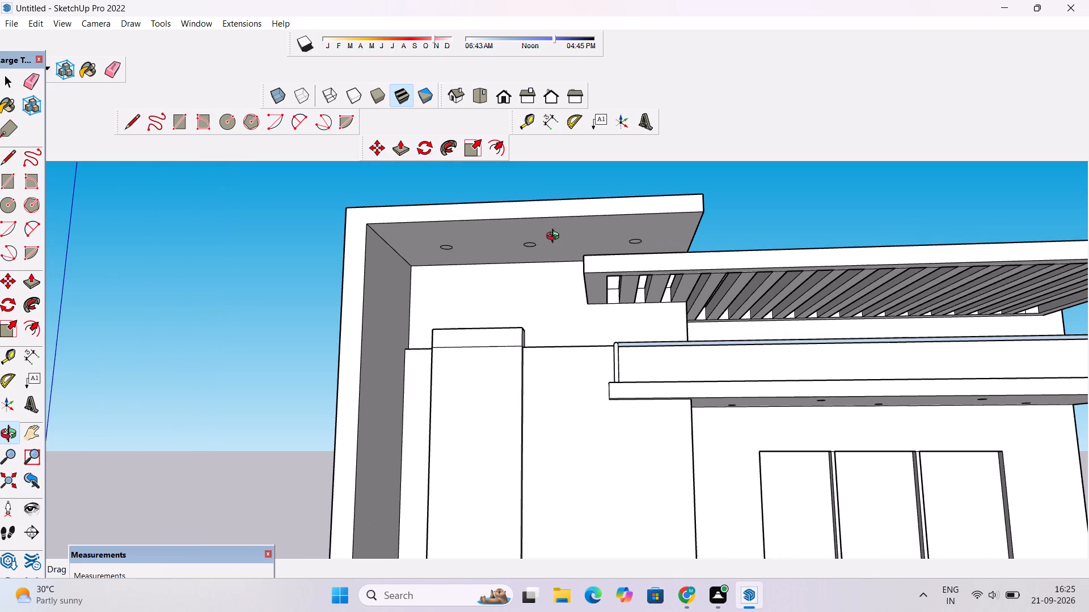
scroll(555, 237, up, 5)
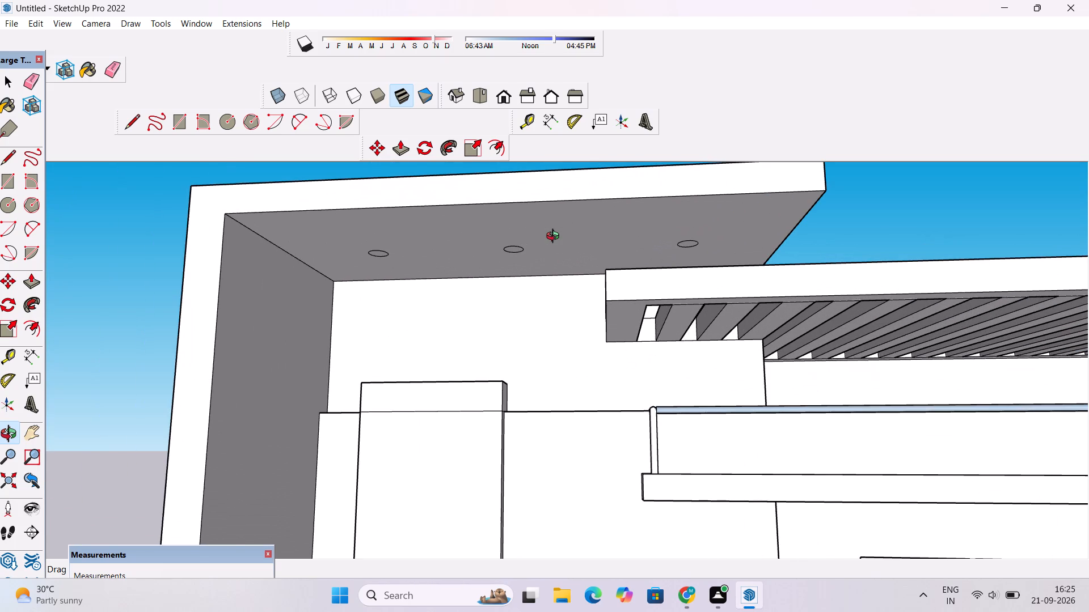
scroll(555, 237, down, 2)
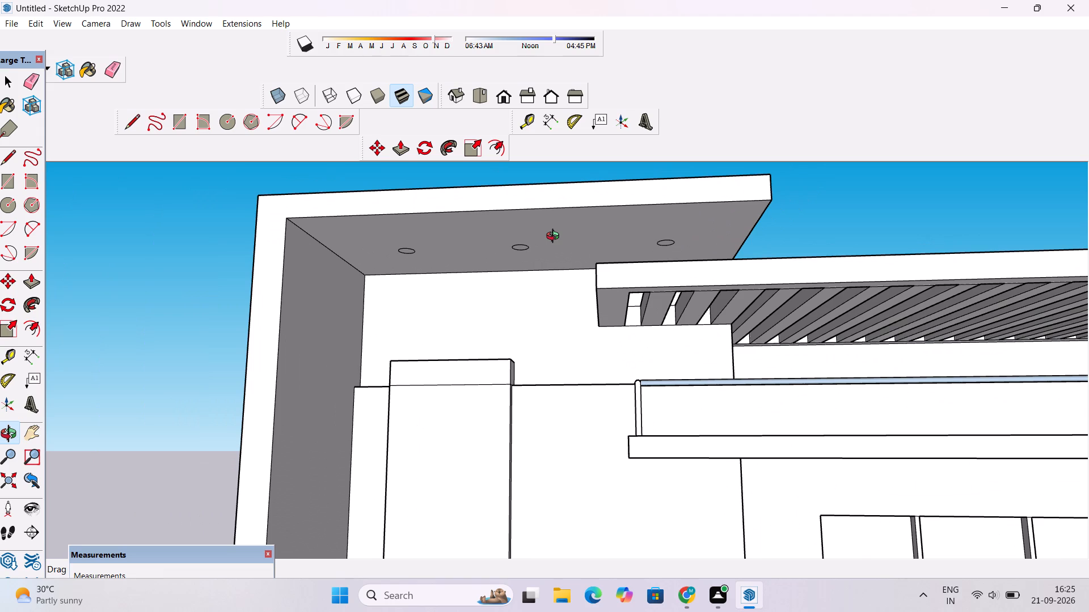
scroll(555, 237, down, 1)
shift+drag(555, 237, 595, 275)
scroll(595, 275, down, 5)
Erase the line below the roof edge and the top of the vertical dividing line on the outer side wall face.
drag(486, 329, 736, 309)
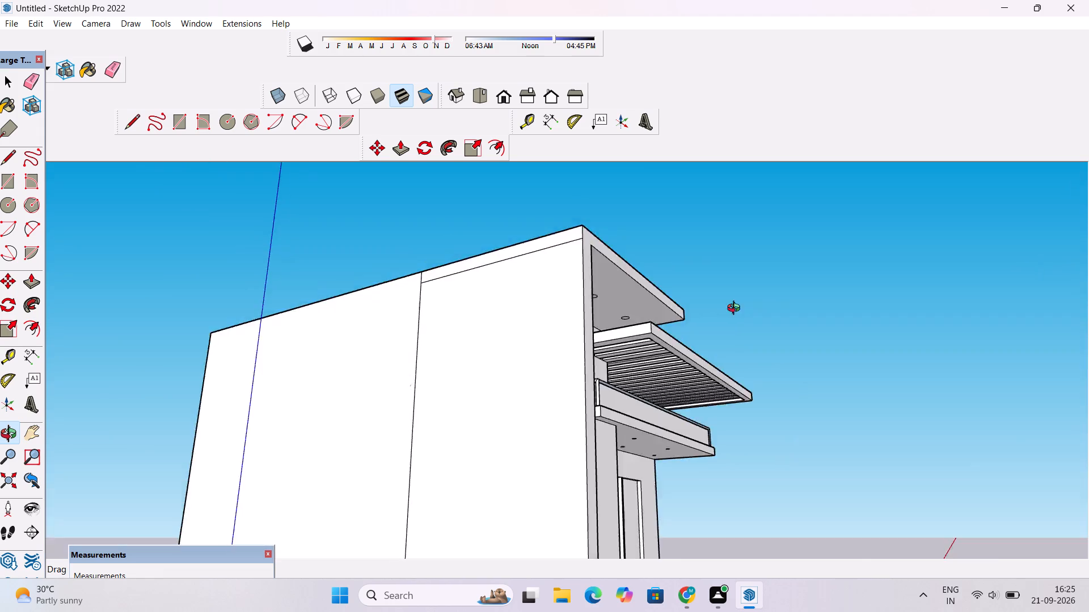
drag(736, 309, 614, 342)
drag(543, 339, 629, 394)
shift+drag(525, 410, 649, 350)
drag(608, 344, 636, 374)
key(e)
scroll(642, 351, up, 3)
scroll(614, 308, up, 3)
scroll(581, 260, up, 4)
drag(570, 227, 539, 266)
drag(552, 216, 540, 234)
Erase the remaining segments of the vertical dividing line down the outer side wall face.
scroll(516, 224, down, 15)
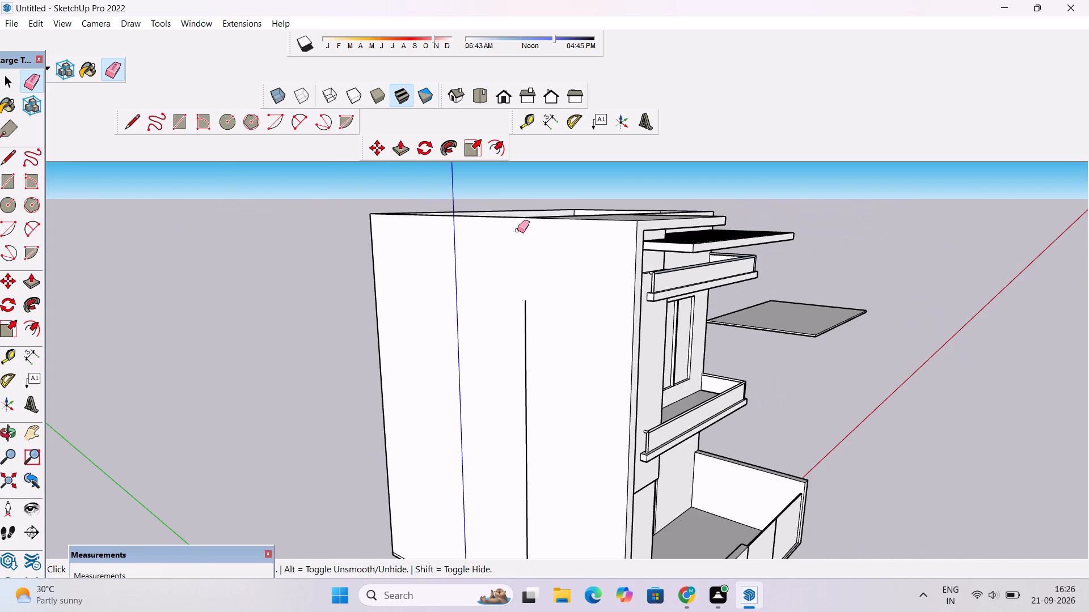
scroll(526, 268, down, 5)
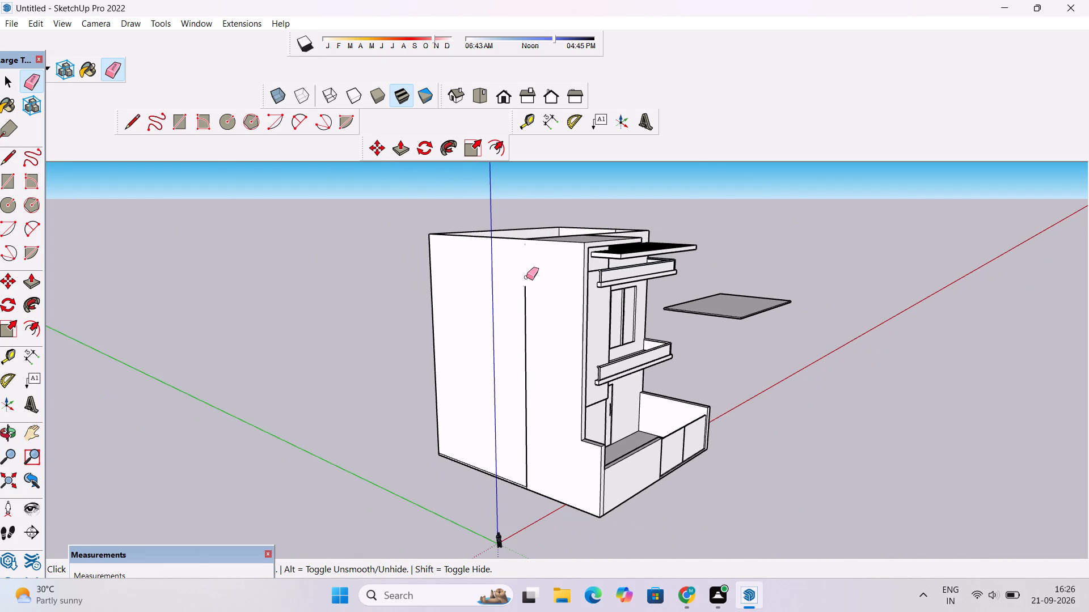
scroll(520, 266, down, 2)
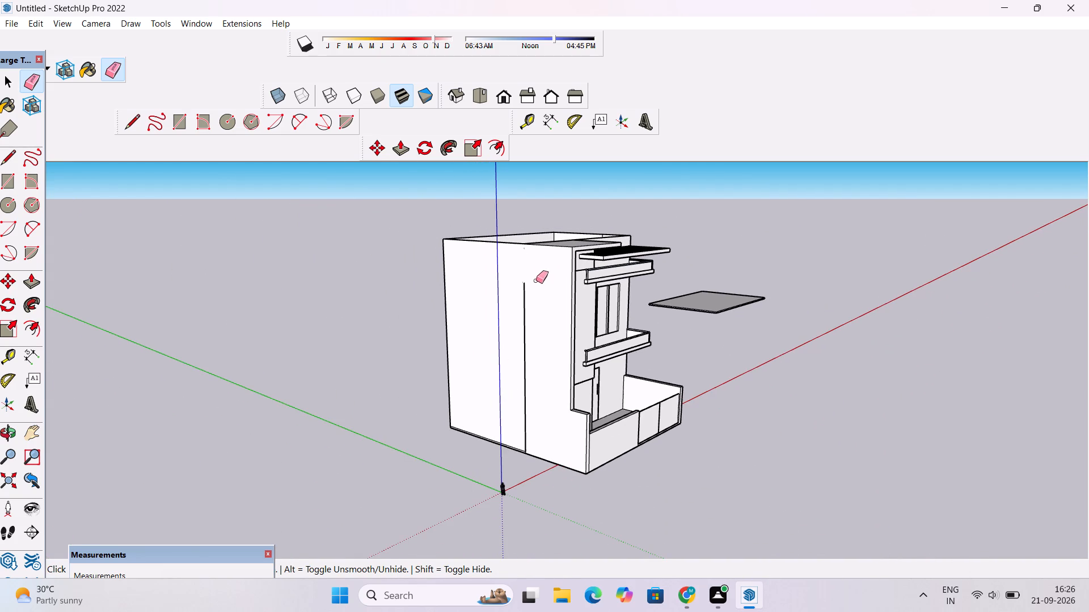
drag(536, 280, 518, 334)
scroll(524, 278, up, 10)
drag(525, 274, 525, 296)
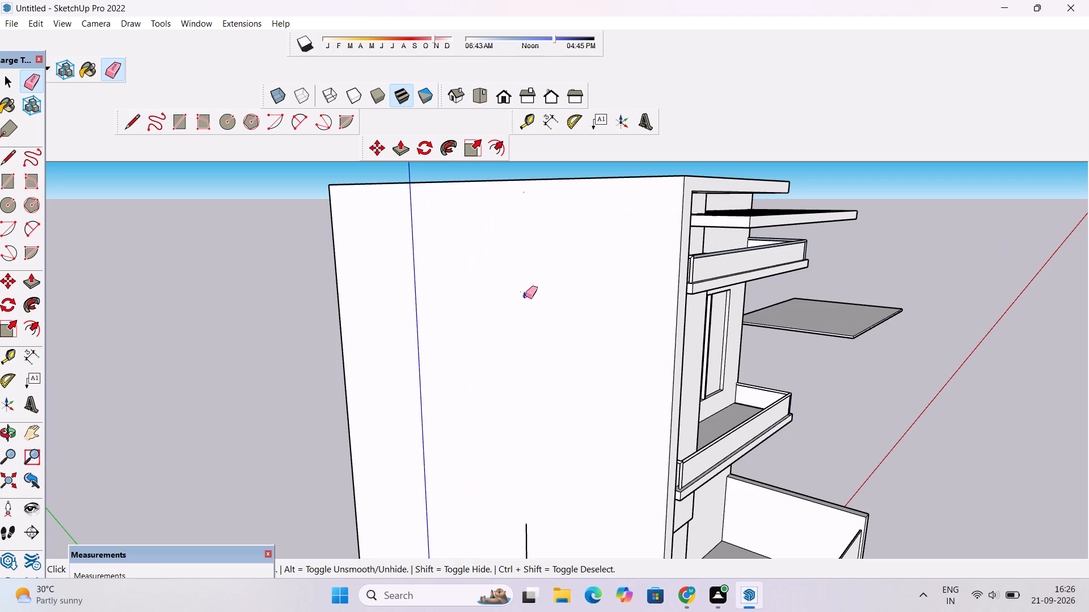
drag(525, 296, 525, 296)
scroll(519, 257, down, 11)
scroll(536, 377, up, 3)
drag(526, 352, 517, 389)
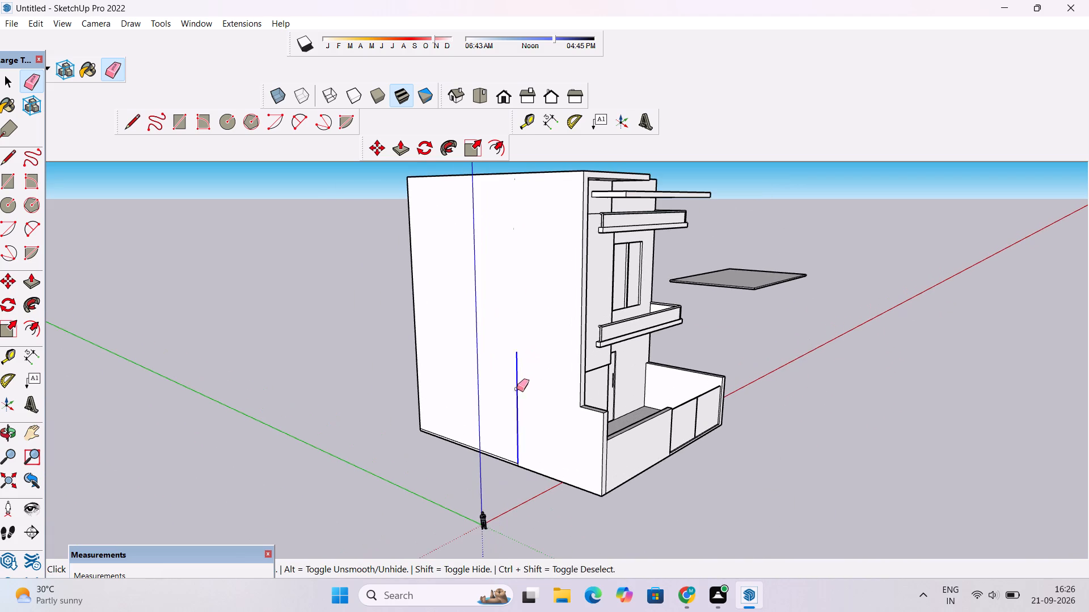
drag(517, 389, 510, 402)
Erase the thin strip's long line and short end line along the base of the outer side wall.
scroll(501, 265, down, 6)
scroll(503, 396, up, 20)
scroll(503, 396, up, 2)
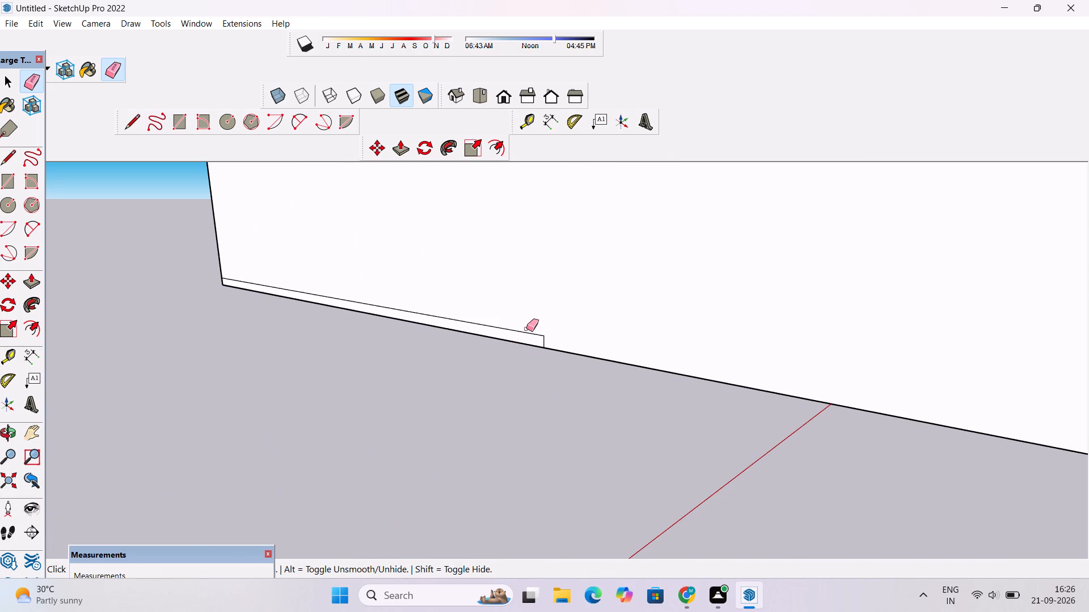
drag(536, 313, 543, 340)
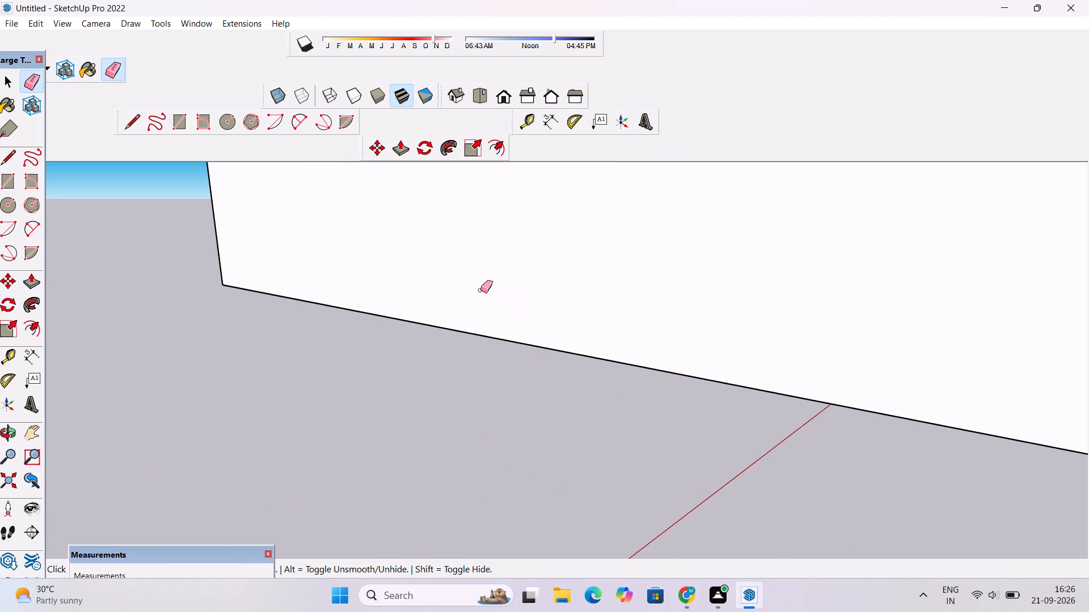
Examine the whole house from the front, the side and above, including the side wall, roof slab, pergola and balconies.
key(o)
scroll(479, 290, down, 17)
drag(691, 271, 668, 273)
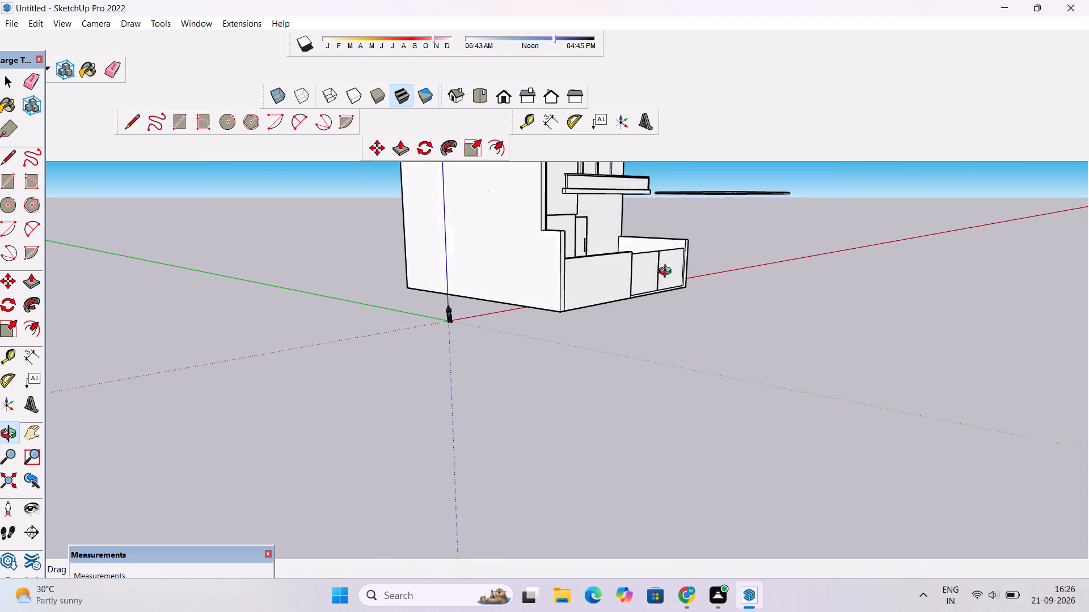
drag(668, 273, 586, 264)
shift+drag(585, 264, 479, 338)
drag(517, 343, 483, 330)
scroll(473, 305, down, 3)
shift+drag(472, 291, 490, 345)
scroll(490, 343, up, 3)
shift+drag(492, 334, 512, 371)
shift+scroll(512, 366, down, 4)
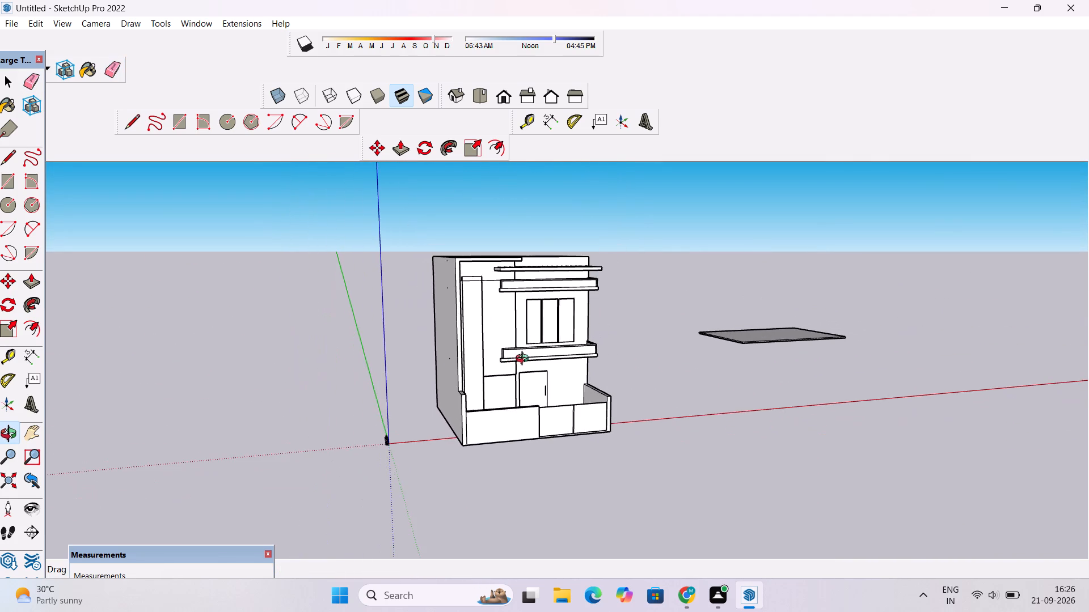
drag(537, 352, 471, 350)
scroll(462, 342, up, 1)
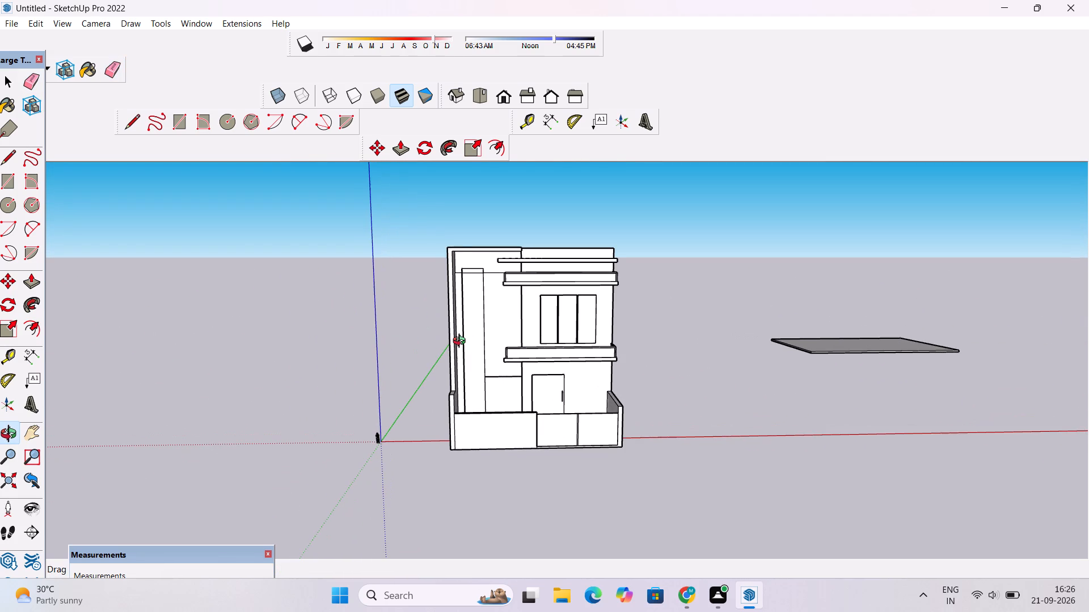
shift+drag(466, 330, 469, 373)
drag(471, 389, 510, 399)
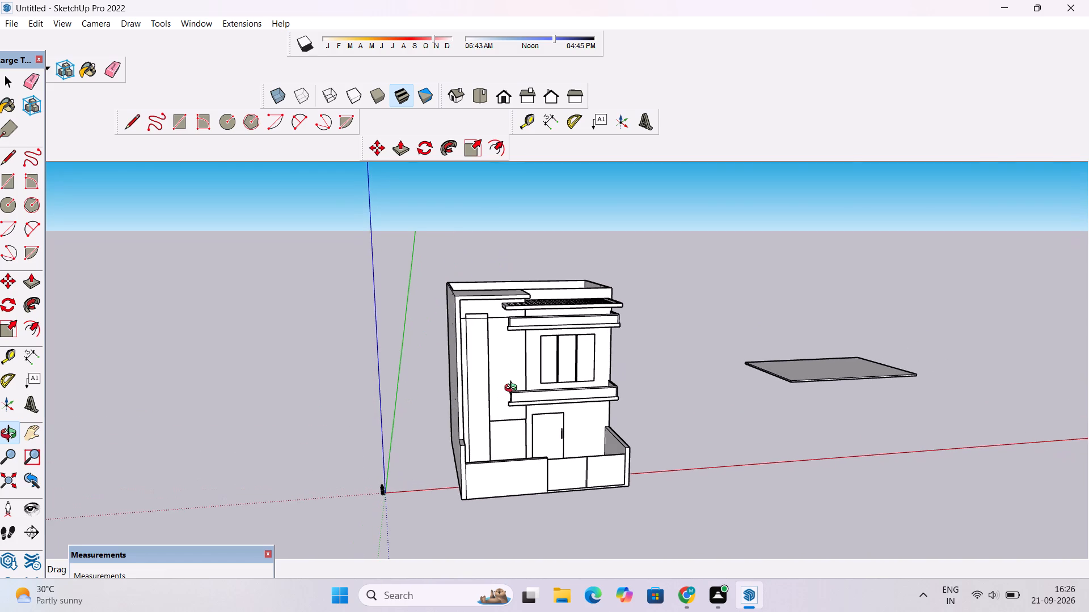
scroll(513, 381, up, 2)
shift+drag(512, 372, 489, 389)
scroll(489, 389, up, 1)
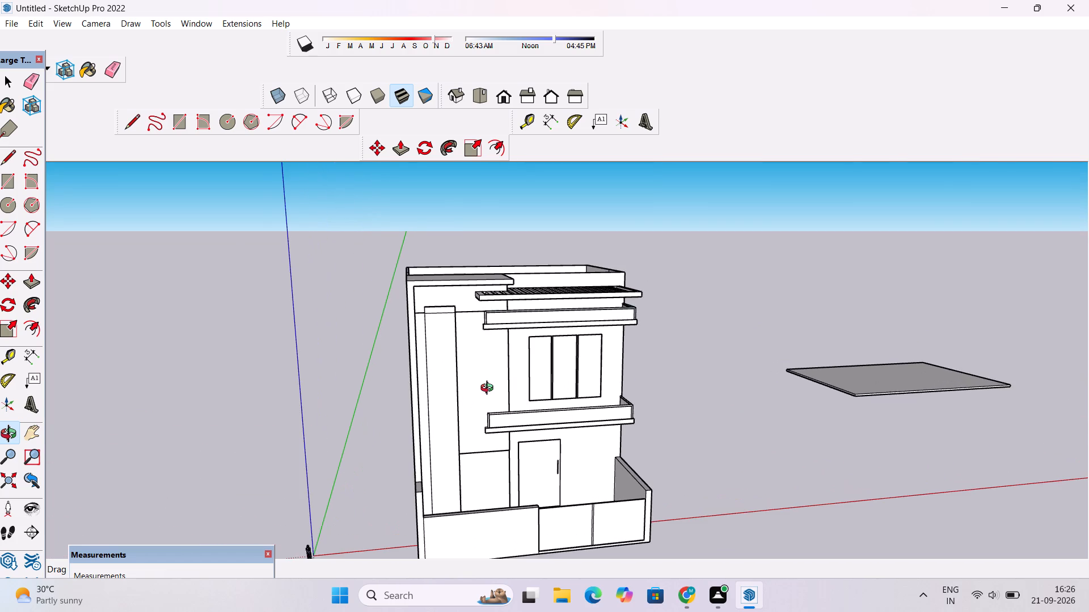
shift+drag(505, 379, 493, 386)
scroll(493, 386, up, 1)
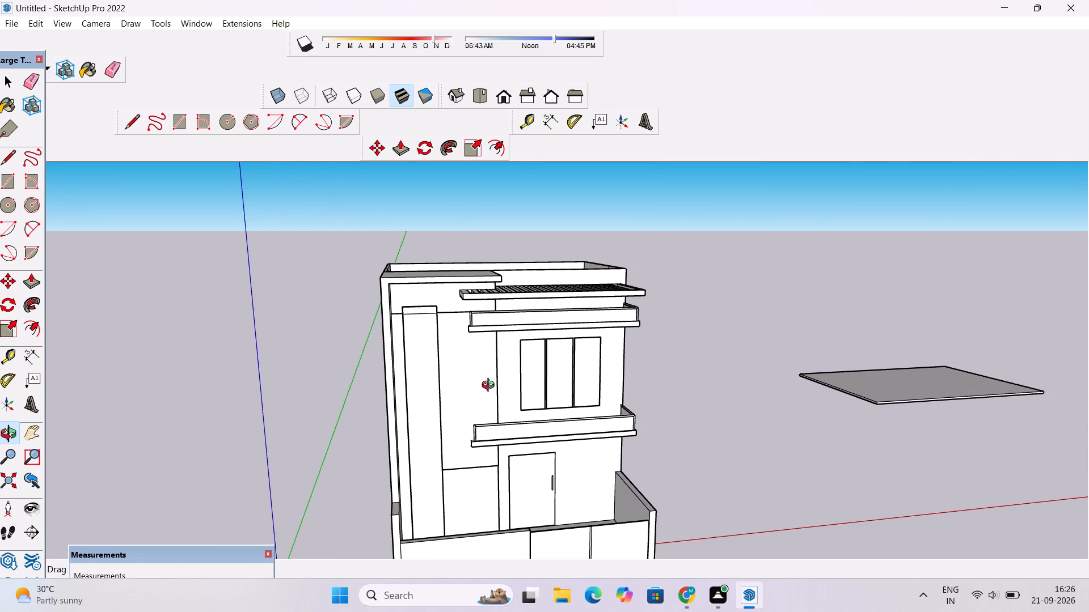
scroll(490, 386, up, 1)
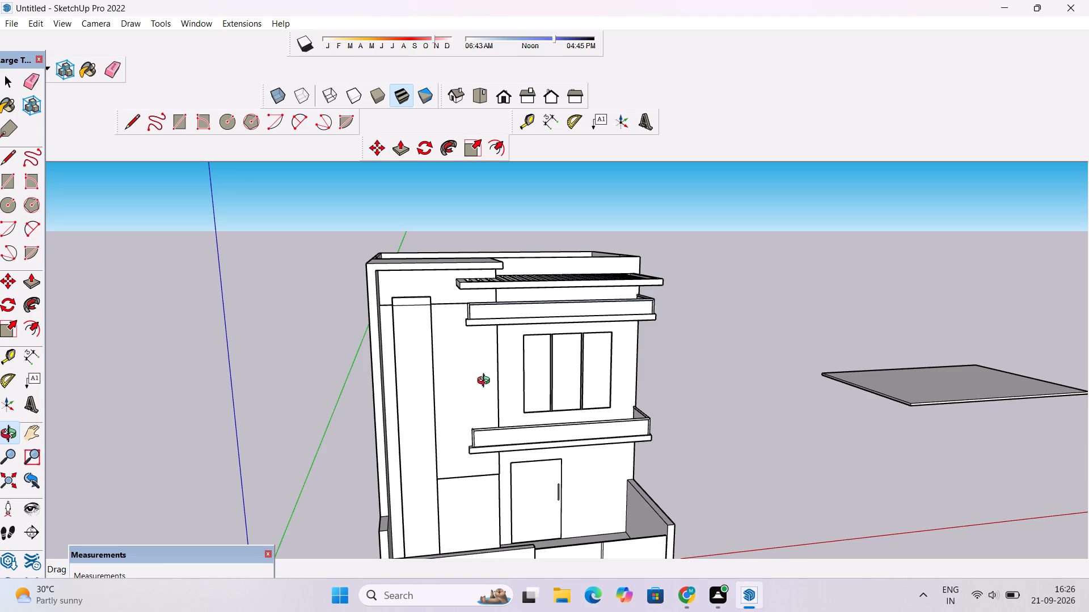
scroll(486, 382, down, 1)
shift+drag(488, 375, 483, 405)
scroll(483, 405, up, 3)
drag(483, 405, 797, 346)
drag(797, 346, 568, 415)
drag(565, 417, 579, 328)
scroll(579, 328, down, 3)
drag(587, 268, 587, 290)
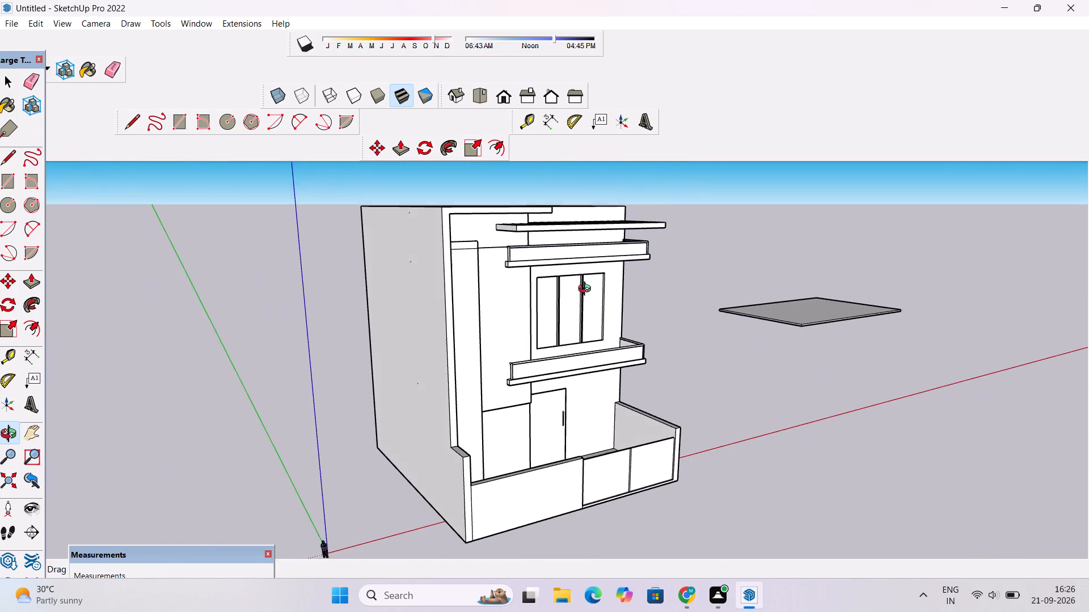
drag(587, 290, 389, 364)
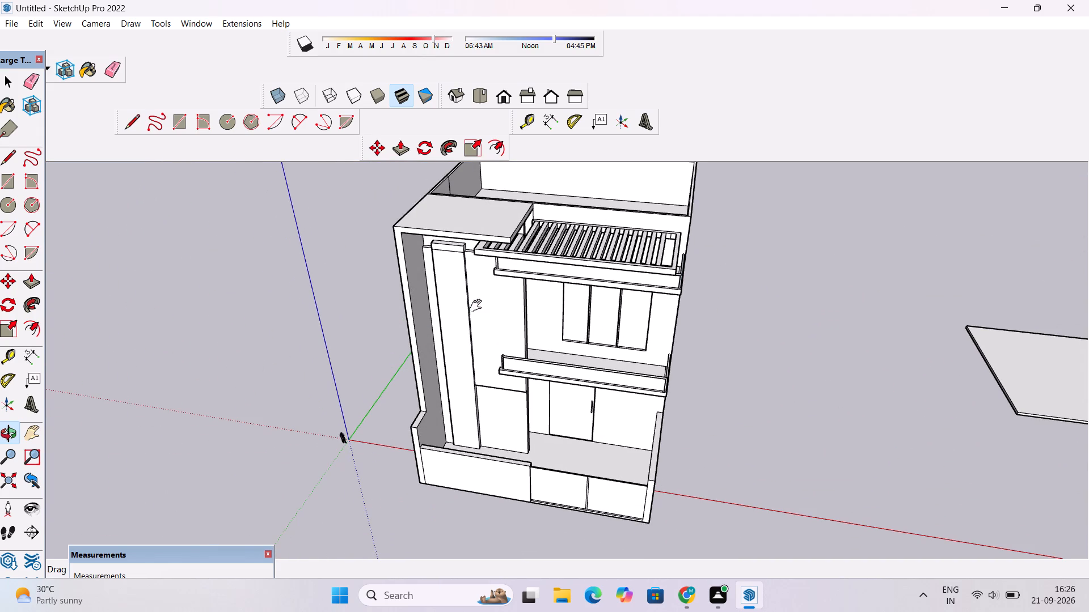
shift+drag(478, 306, 491, 342)
scroll(489, 337, up, 2)
drag(457, 342, 535, 341)
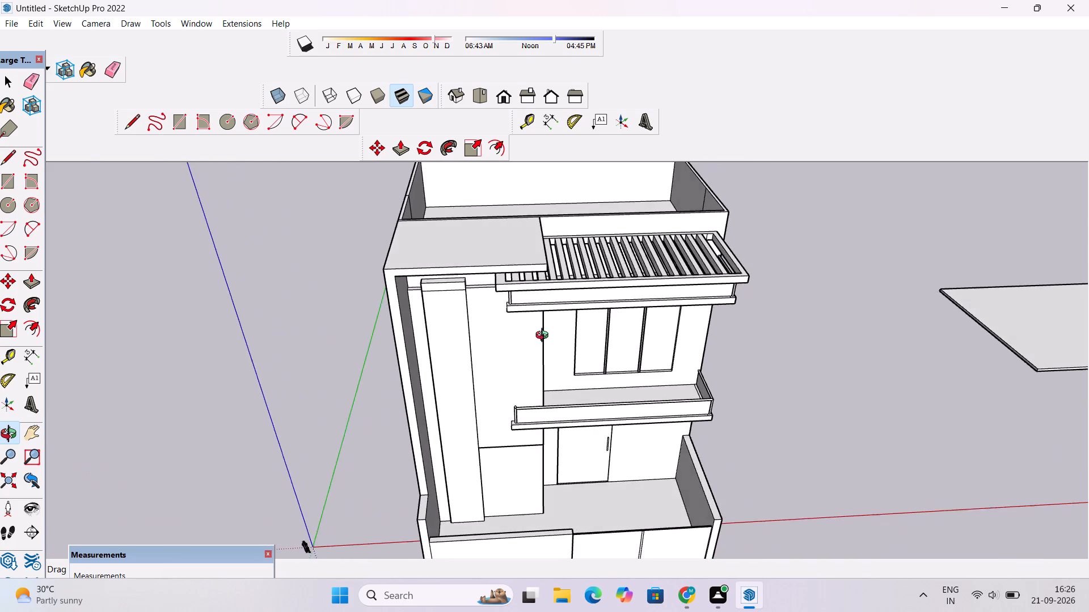
scroll(545, 329, up, 3)
drag(538, 324, 755, 287)
drag(782, 274, 689, 279)
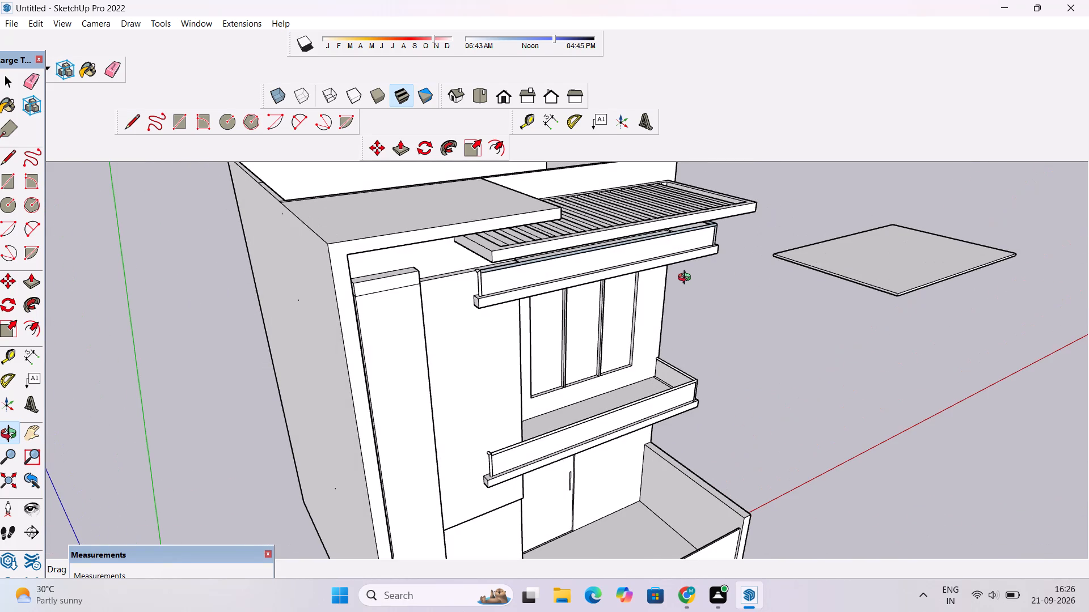
Examine the upper storey from above, the front and below, including the roof slab, pergola, upper balcony and parapet walls.
shift+drag(672, 286, 684, 318)
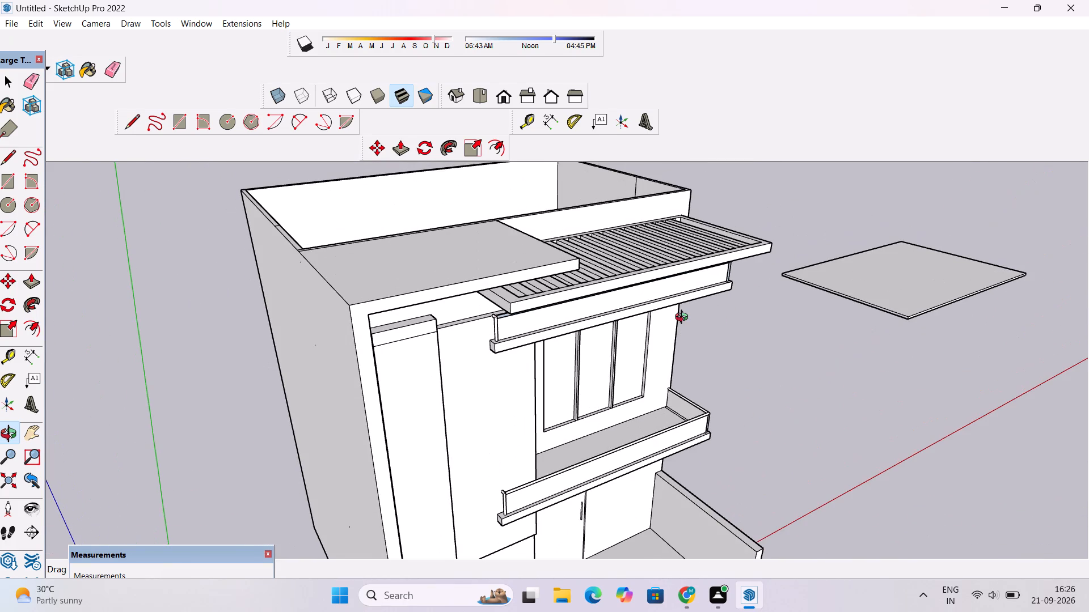
scroll(686, 317, down, 1)
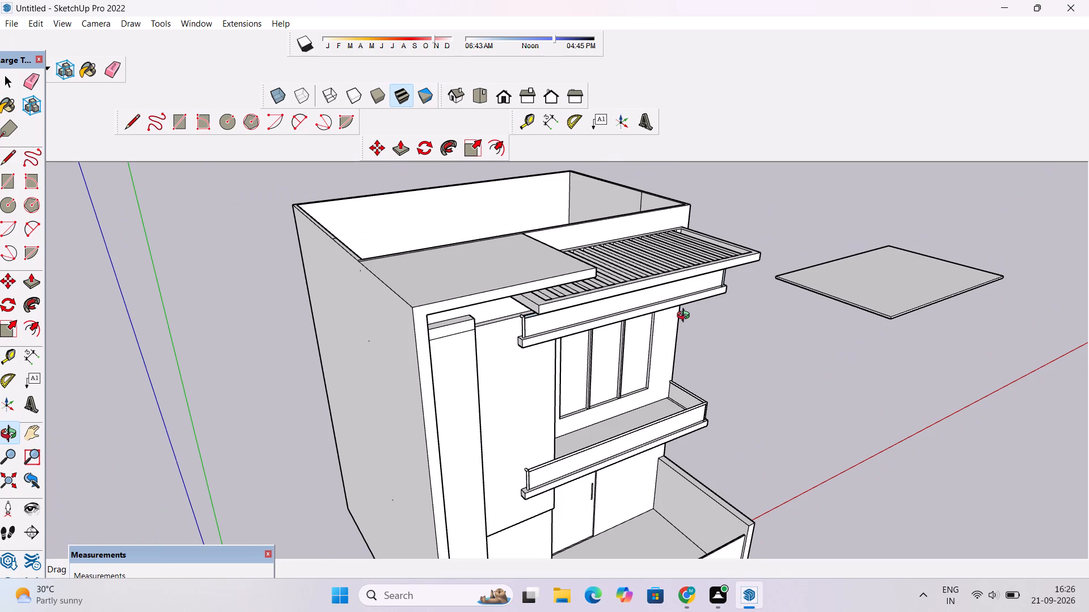
scroll(686, 317, down, 2)
shift+drag(686, 317, 775, 320)
scroll(779, 334, up, 3)
drag(847, 292, 799, 296)
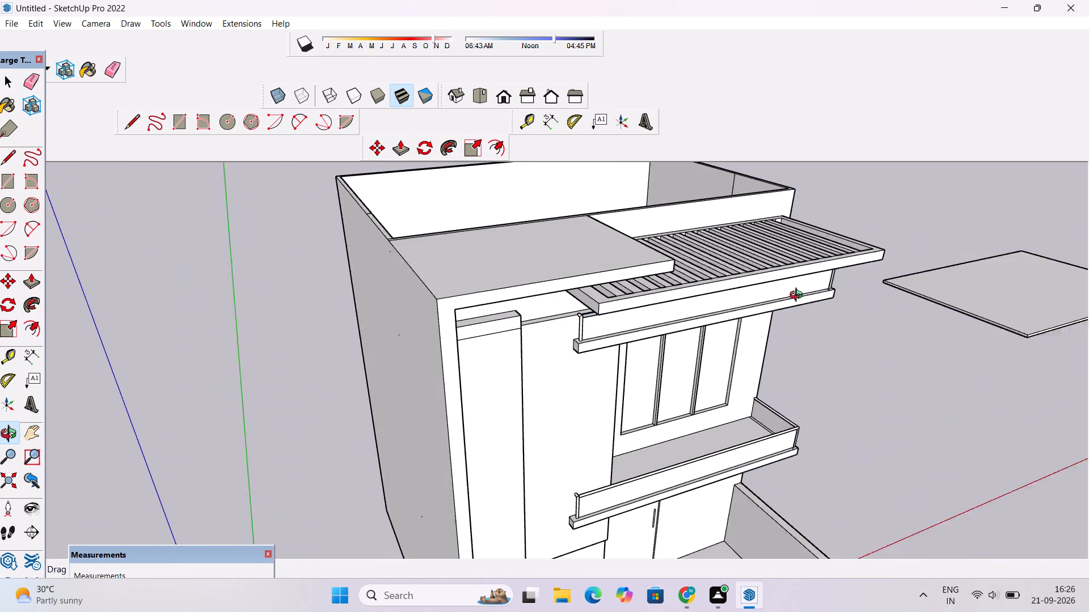
drag(799, 296, 796, 296)
shift+drag(779, 301, 691, 319)
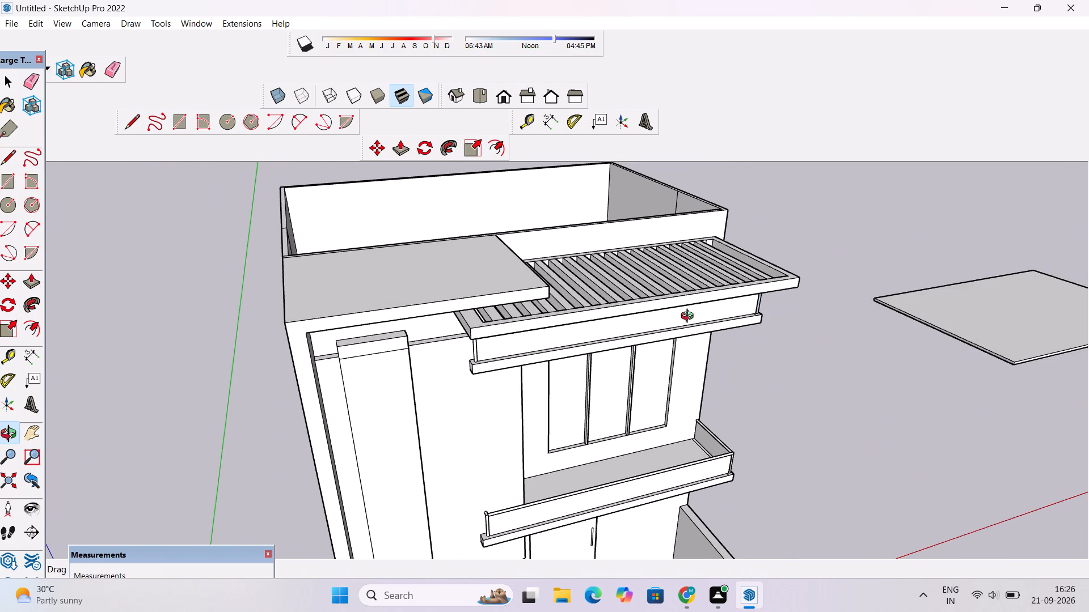
drag(654, 358, 679, 307)
shift+drag(666, 305, 762, 321)
drag(788, 322, 626, 263)
scroll(649, 307, up, 4)
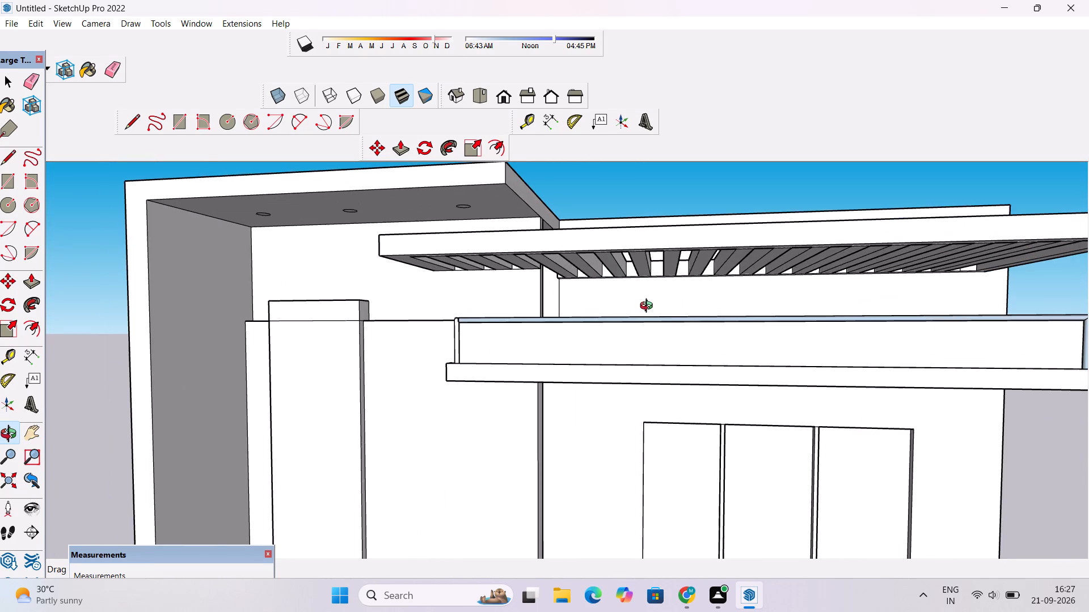
drag(669, 317, 707, 330)
scroll(707, 330, down, 2)
drag(707, 330, 733, 367)
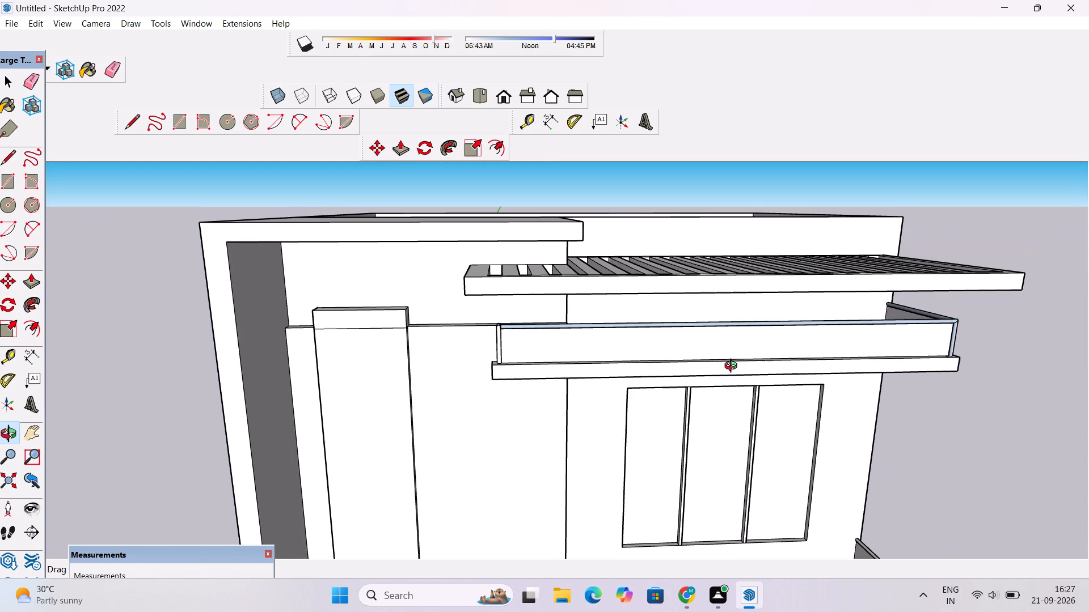
scroll(679, 337, down, 2)
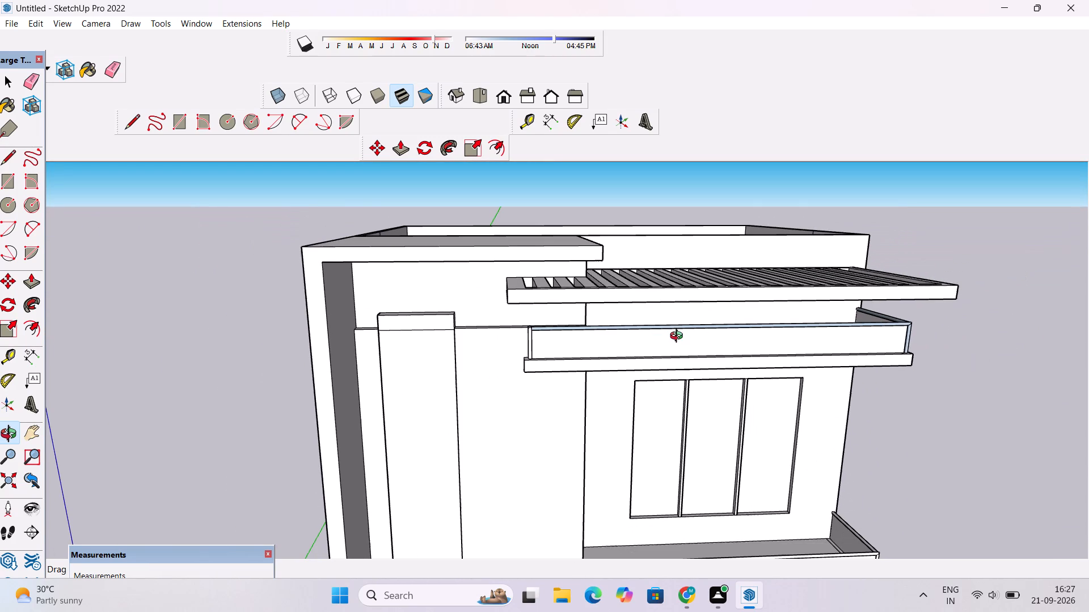
shift+drag(685, 332, 649, 319)
drag(638, 327, 642, 332)
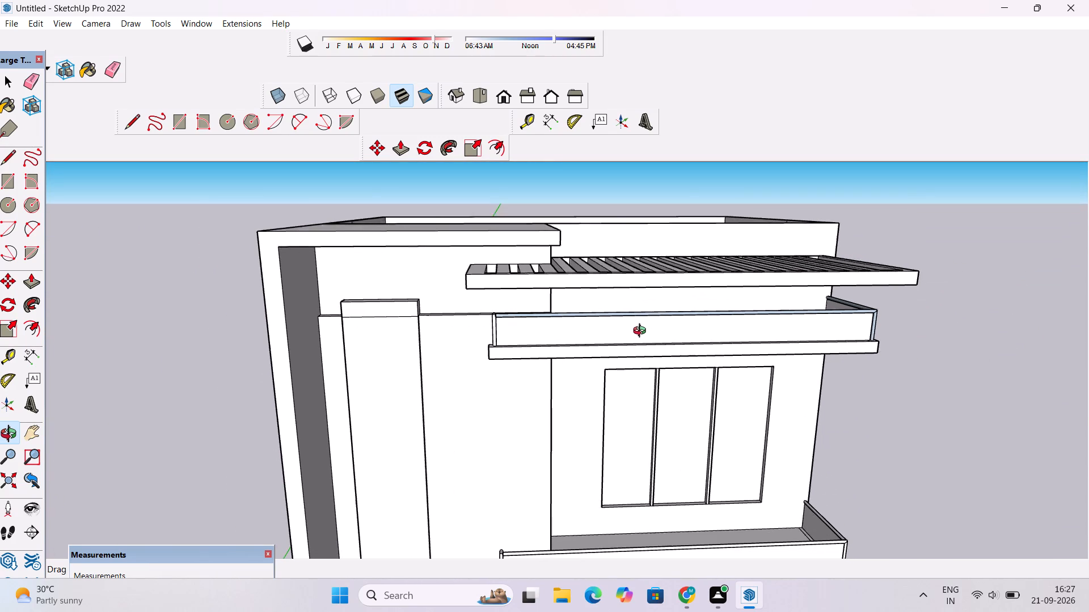
drag(642, 332, 752, 363)
shift+drag(750, 345, 728, 341)
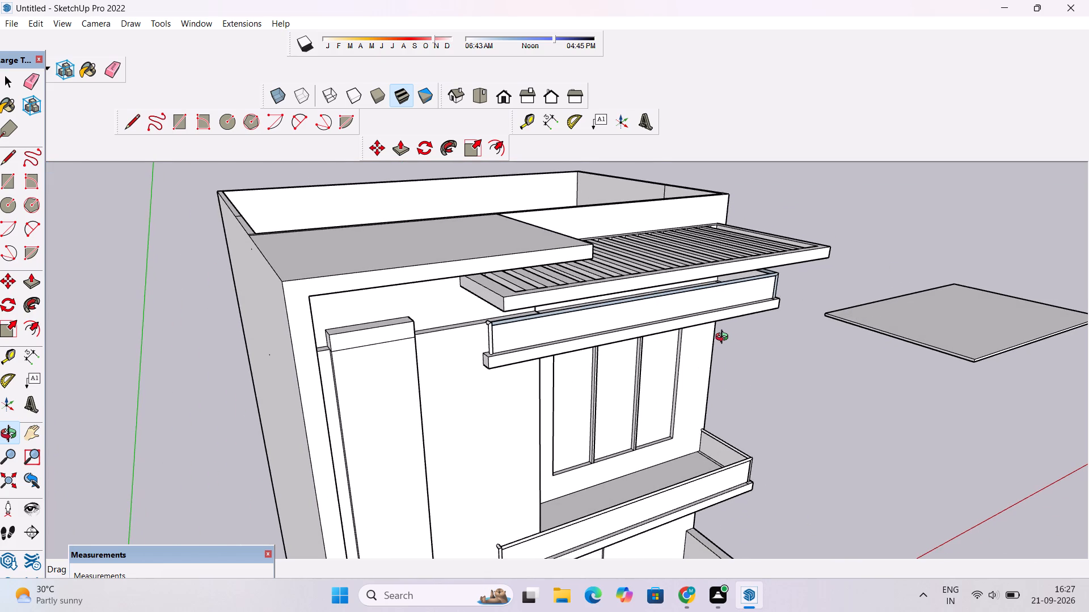
scroll(724, 338, up, 1)
scroll(682, 337, down, 1)
drag(636, 352, 668, 352)
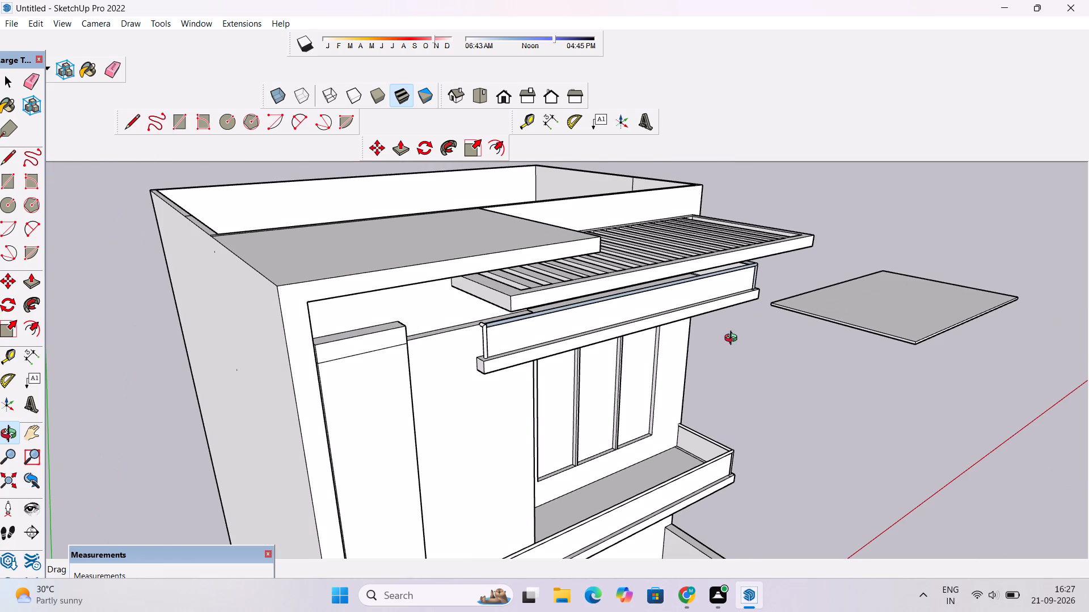
drag(739, 347, 734, 345)
shift+drag(726, 351, 714, 350)
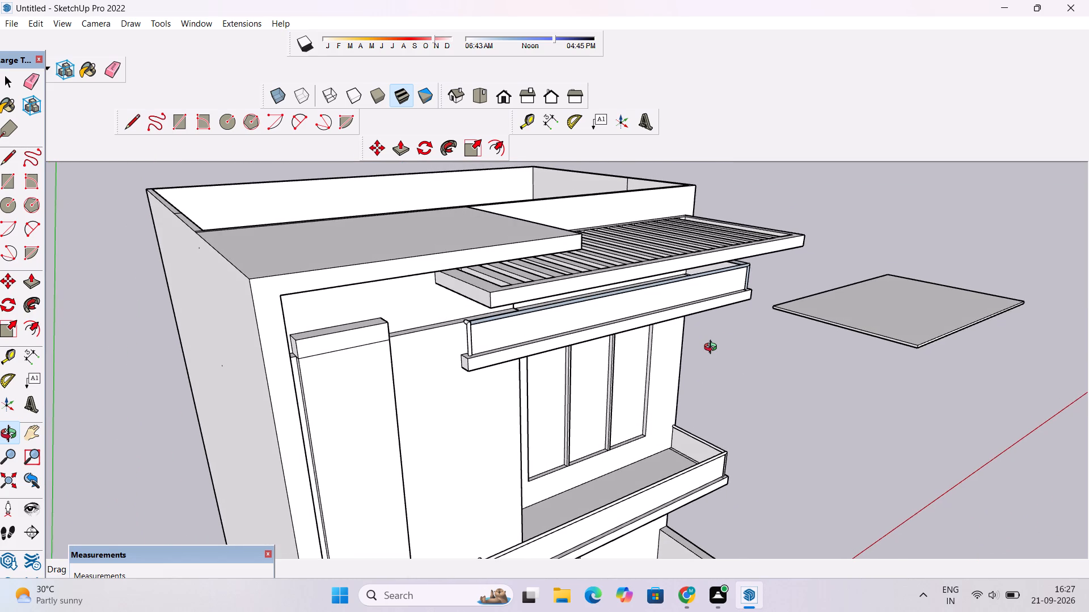
scroll(713, 348, up, 1)
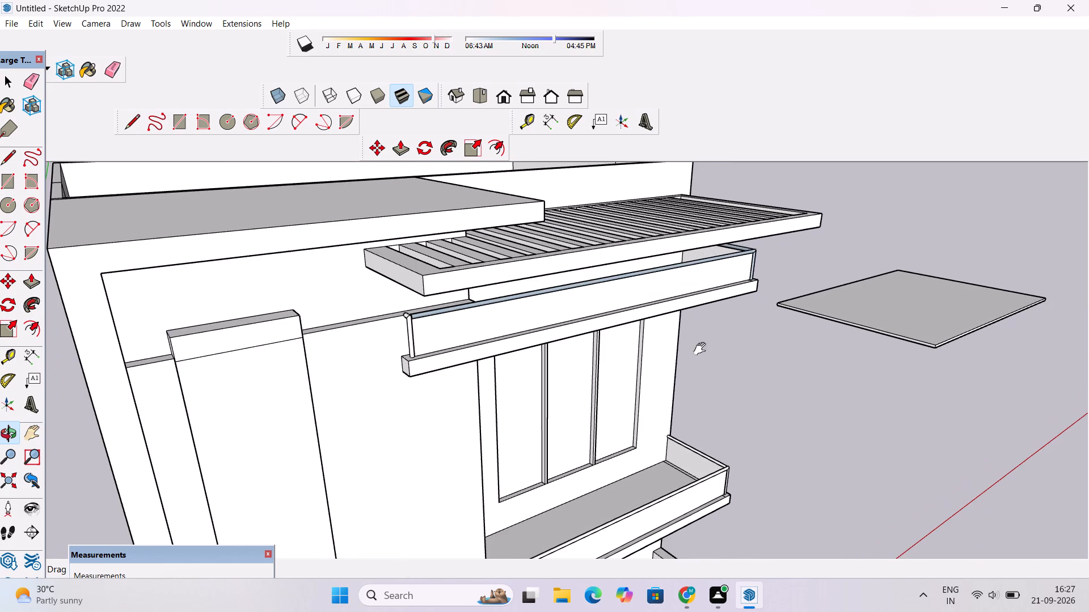
shift+drag(702, 349, 723, 356)
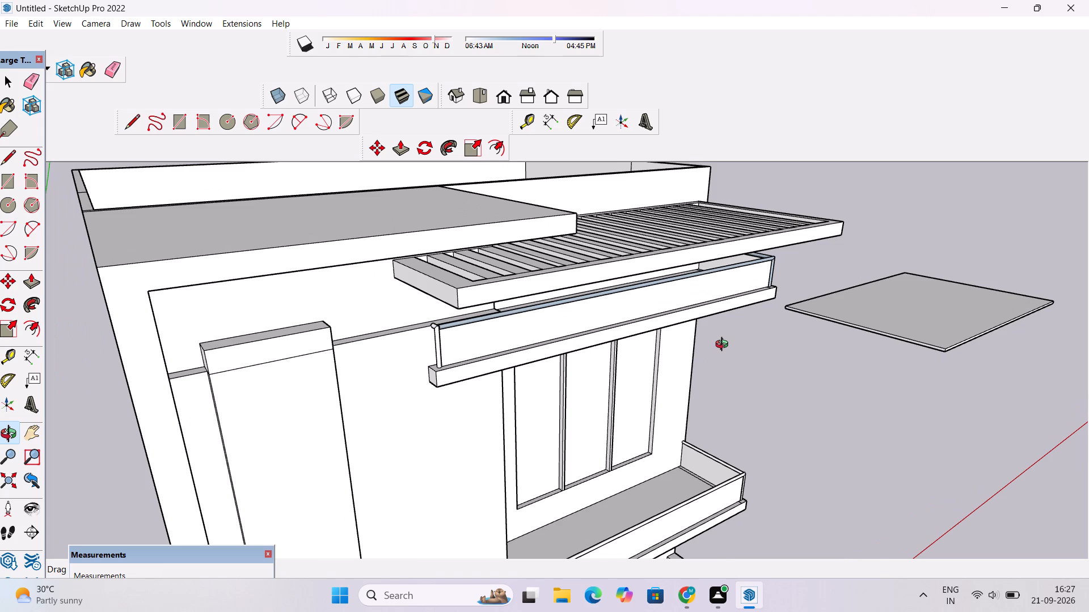
scroll(724, 346, down, 1)
shift+drag(724, 346, 755, 368)
drag(769, 367, 732, 352)
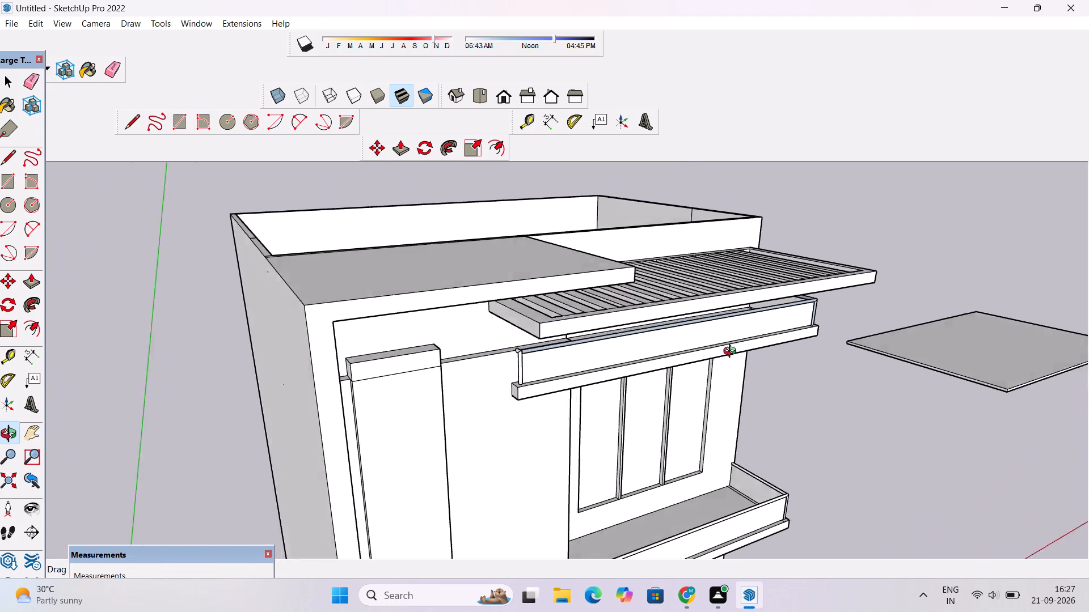
drag(732, 352, 732, 352)
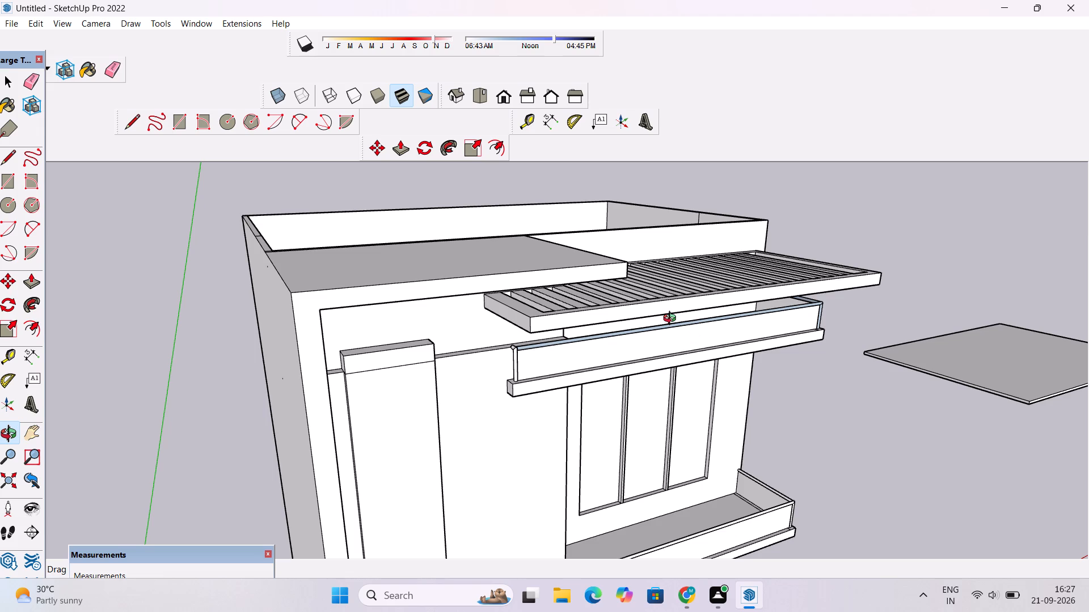
scroll(672, 320, up, 2)
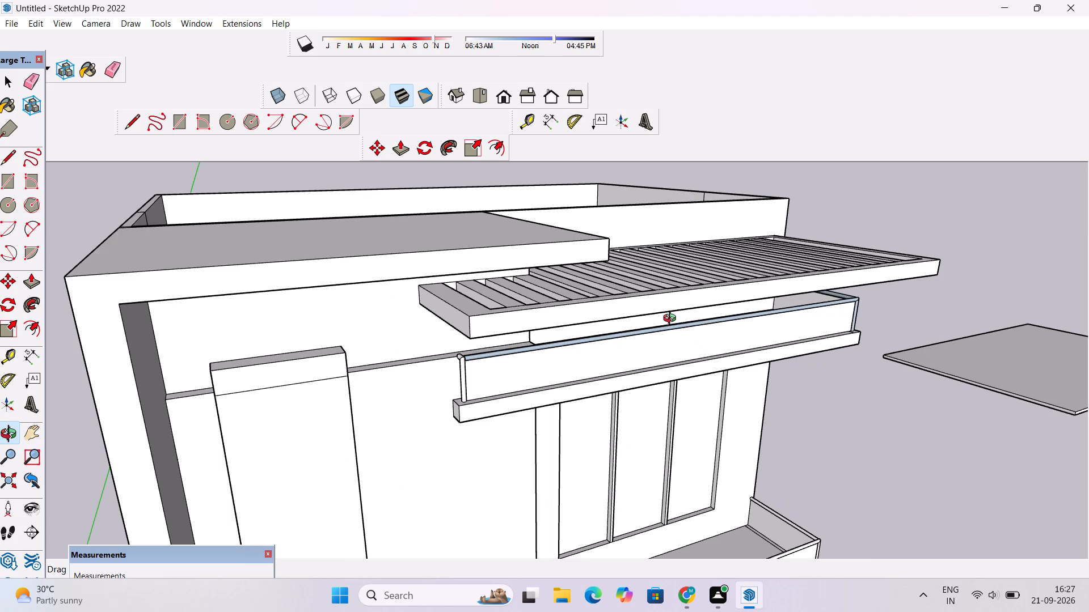
shift+drag(672, 320, 723, 330)
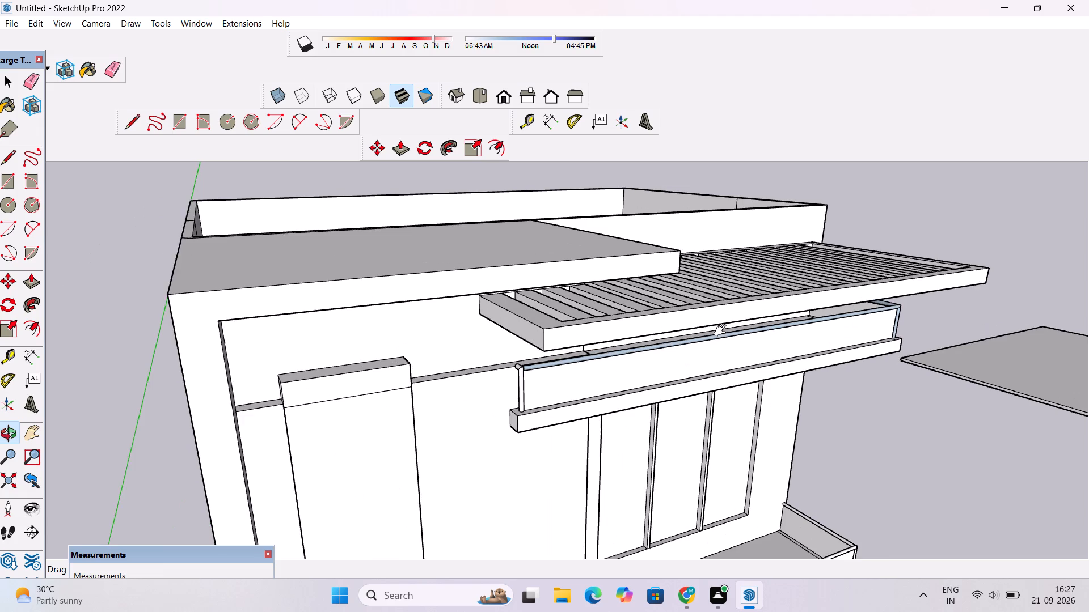
scroll(723, 330, down, 2)
click(723, 330)
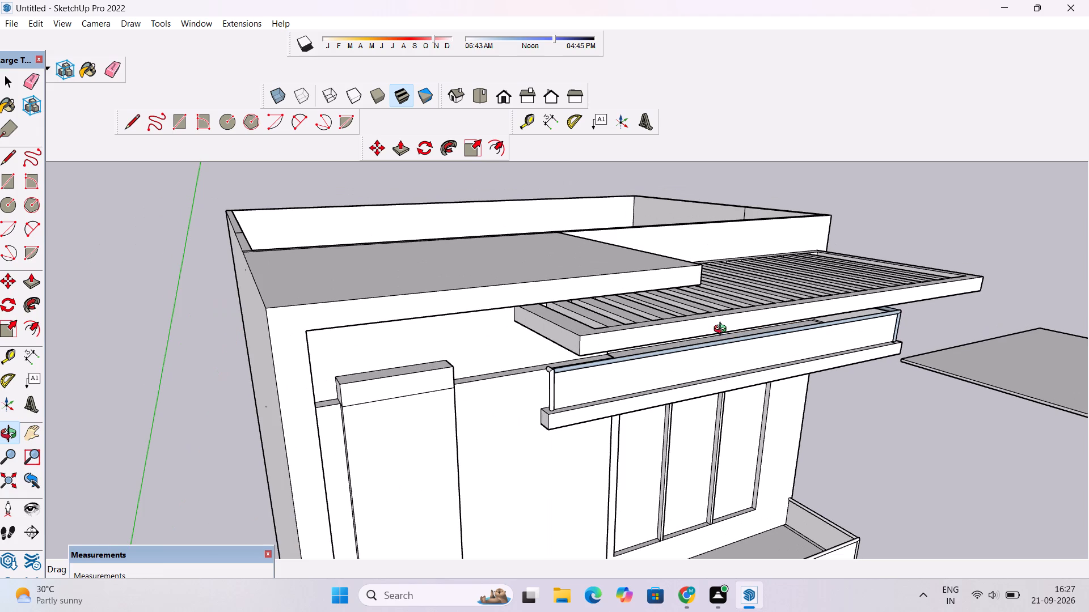
scroll(723, 330, down, 1)
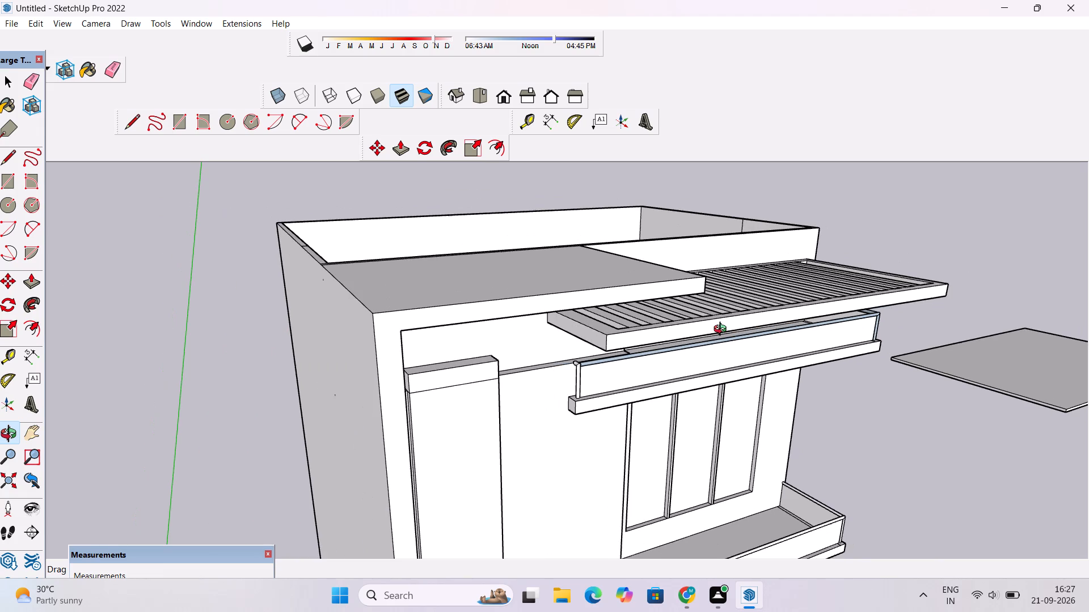
scroll(723, 330, down, 2)
scroll(723, 330, up, 5)
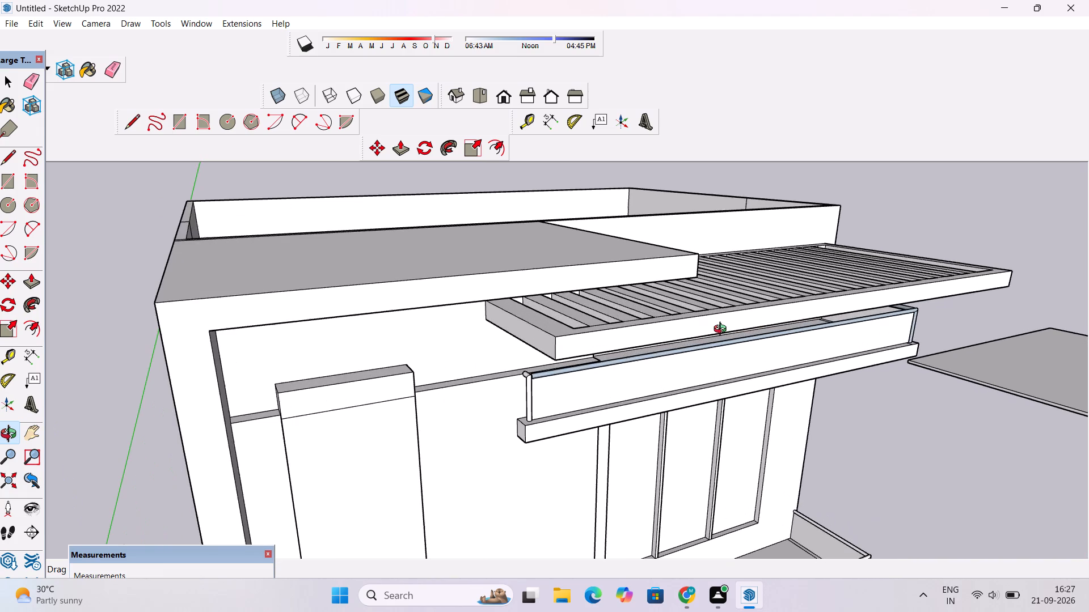
shift+drag(723, 330, 825, 345)
scroll(825, 345, down, 1)
shift+drag(825, 345, 804, 324)
shift+scroll(804, 324, down, 2)
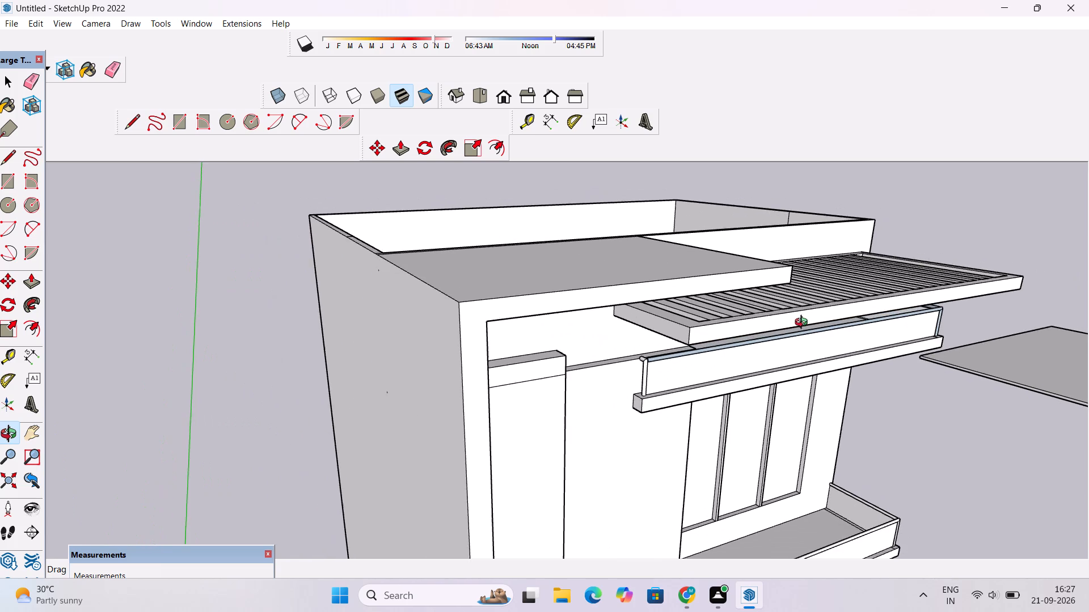
drag(805, 337, 788, 327)
shift+drag(787, 326, 745, 322)
shift+scroll(745, 322, down, 4)
shift+drag(797, 312, 795, 312)
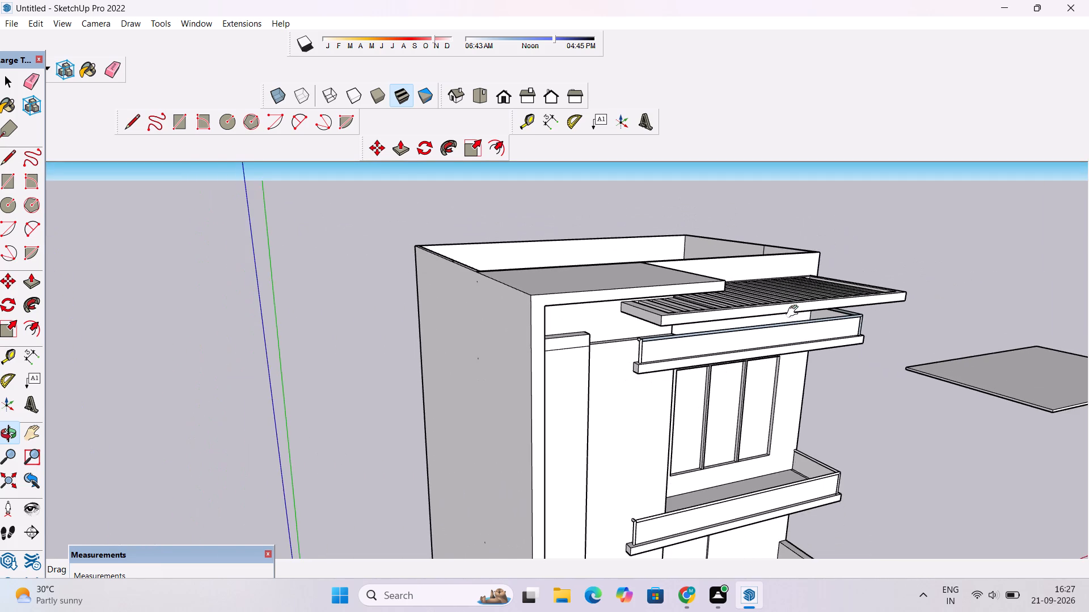
shift+drag(795, 312, 761, 317)
drag(762, 336, 724, 271)
scroll(724, 295, up, 4)
drag(721, 287, 780, 384)
shift+drag(774, 328, 749, 329)
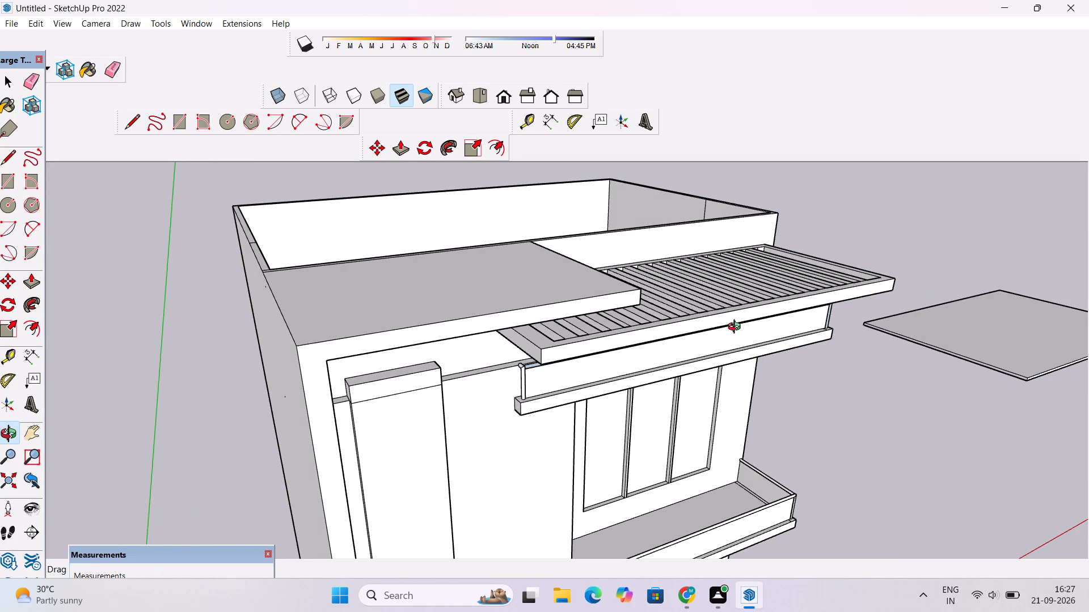
scroll(732, 322, down, 1)
shift+drag(732, 322, 689, 325)
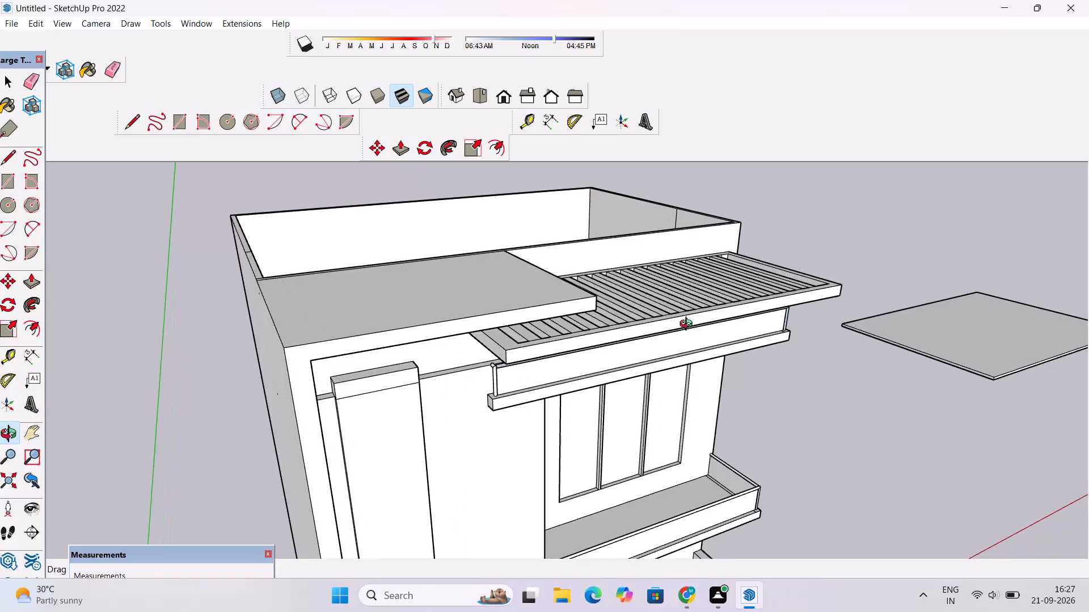
scroll(689, 325, up, 1)
scroll(692, 317, down, 1)
drag(703, 318, 682, 321)
scroll(681, 321, down, 3)
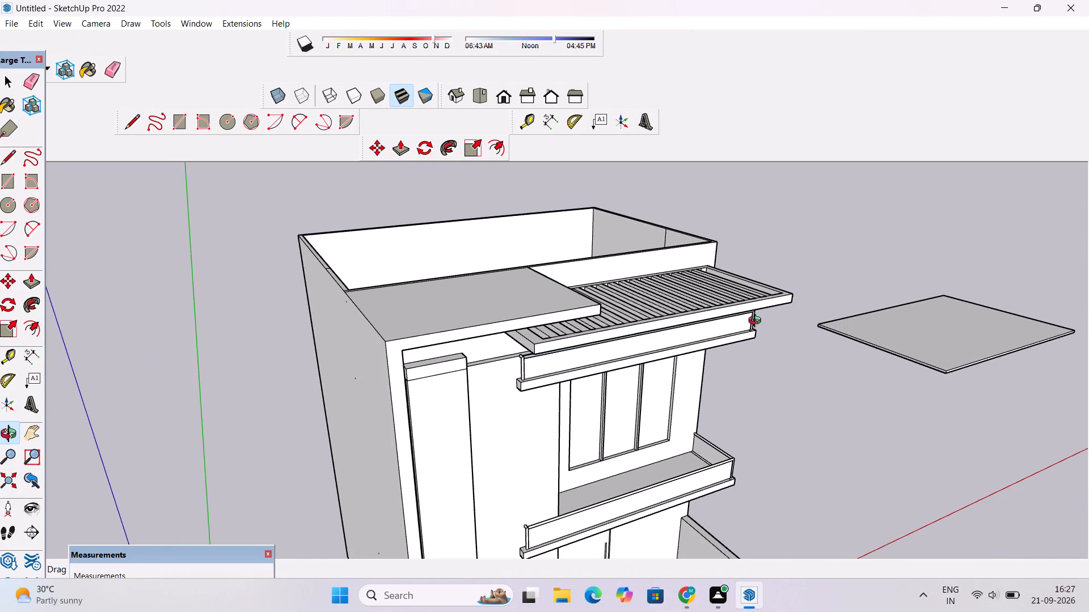
shift+drag(762, 322, 711, 333)
drag(712, 339, 699, 339)
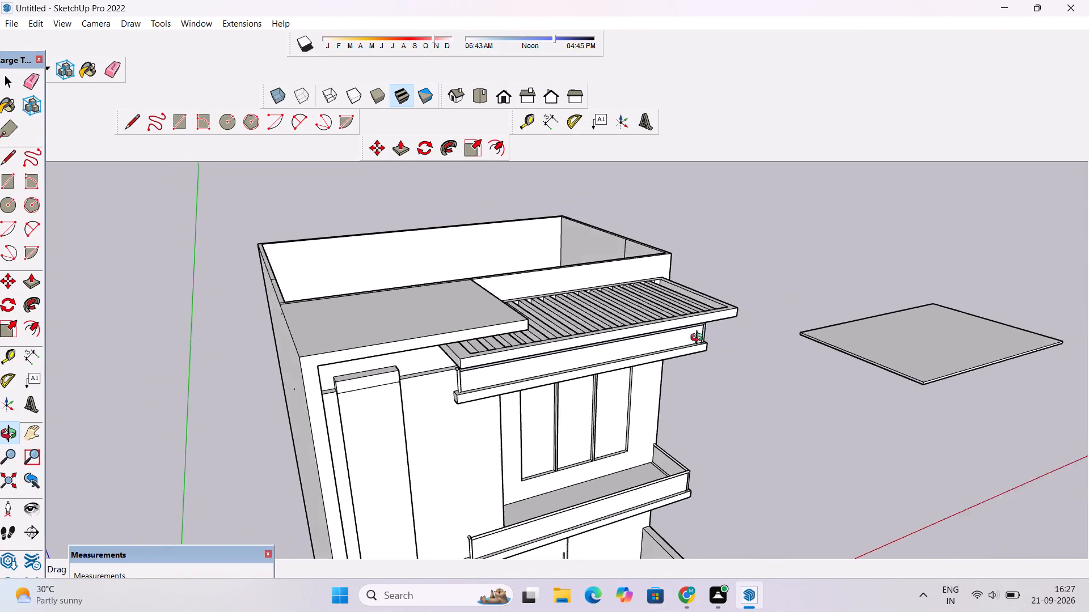
drag(699, 339, 653, 329)
Examine the pergola's slats and outer frame up close from above.
scroll(647, 320, up, 3)
shift+drag(647, 313, 669, 330)
scroll(669, 330, up, 2)
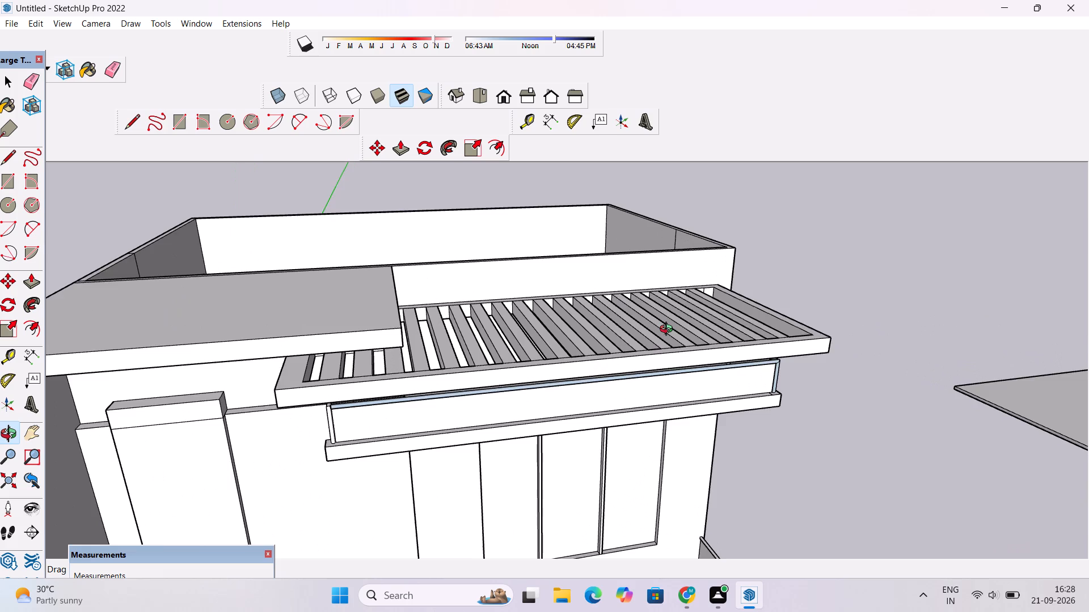
scroll(669, 330, up, 1)
scroll(668, 326, down, 2)
drag(679, 322, 653, 330)
drag(615, 332, 647, 342)
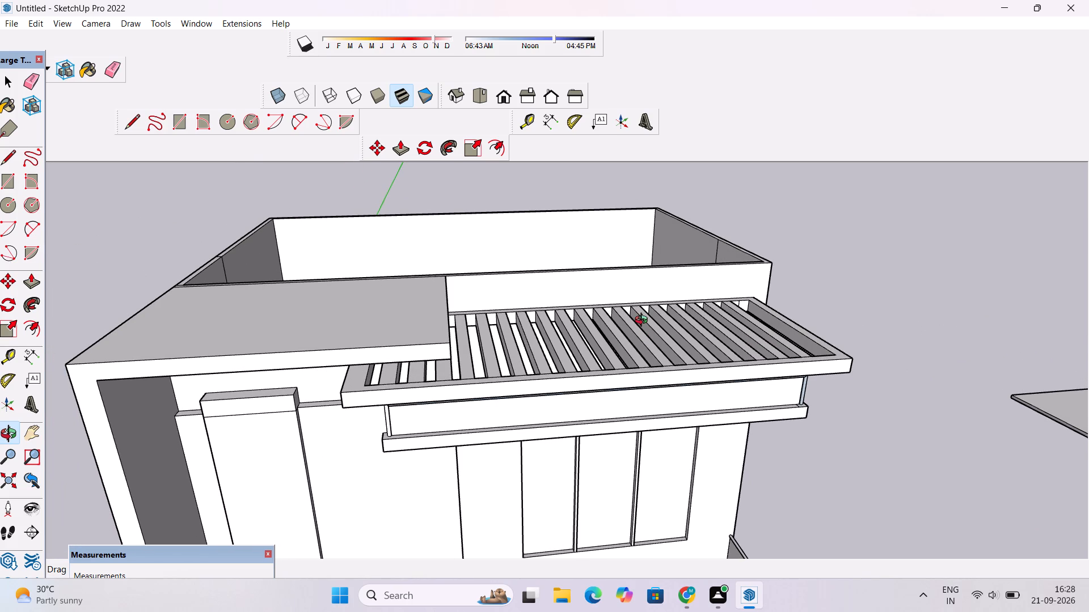
scroll(644, 321, up, 3)
scroll(644, 321, down, 2)
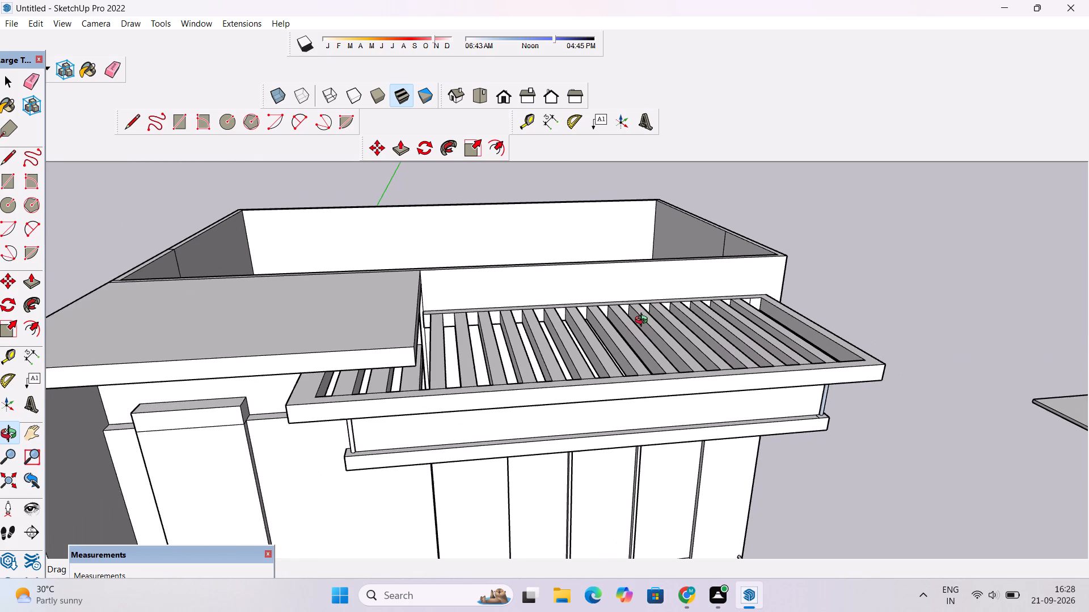
shift+drag(644, 321, 682, 331)
scroll(682, 331, down, 3)
drag(700, 334, 695, 324)
scroll(682, 310, up, 1)
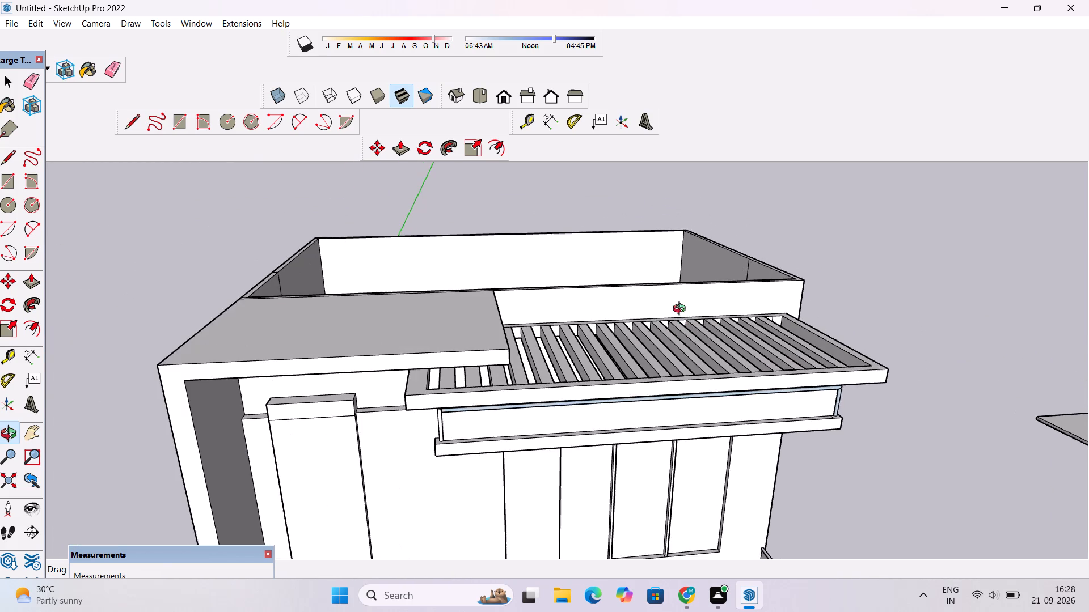
shift+drag(679, 310, 743, 327)
drag(746, 341, 698, 331)
Erase the short stray vertical line on the inner face of the pergola's back beam, in the end bay farthest from the roof slab.
scroll(641, 335, up, 4)
drag(631, 372, 738, 337)
scroll(741, 320, down, 4)
drag(845, 325, 755, 410)
scroll(878, 392, up, 3)
shift+drag(951, 369, 708, 352)
scroll(703, 323, up, 8)
drag(686, 347, 659, 346)
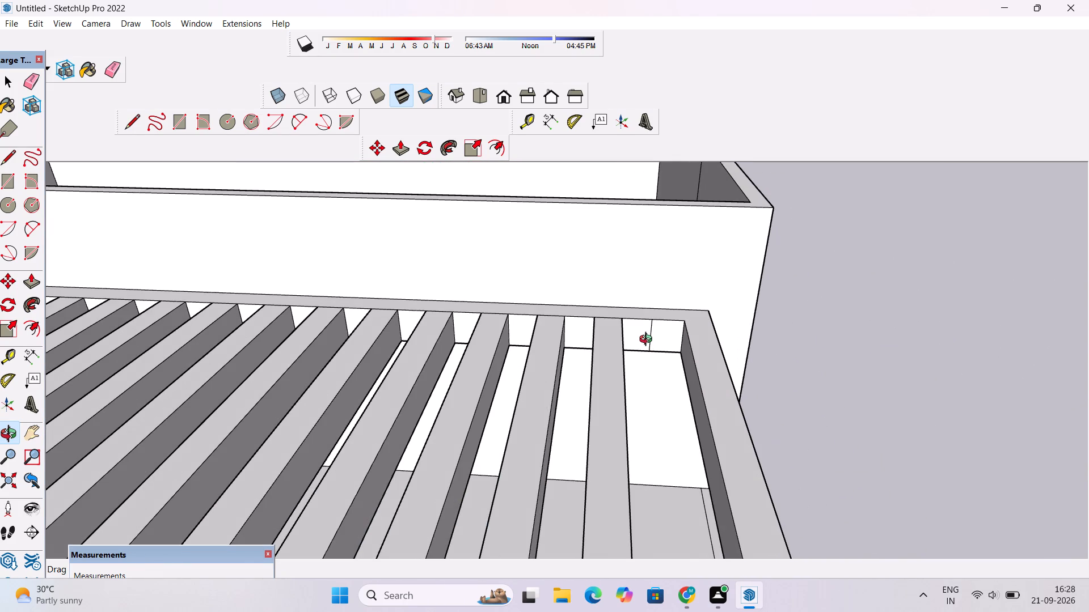
key(e)
scroll(648, 341, up, 4)
click(651, 330)
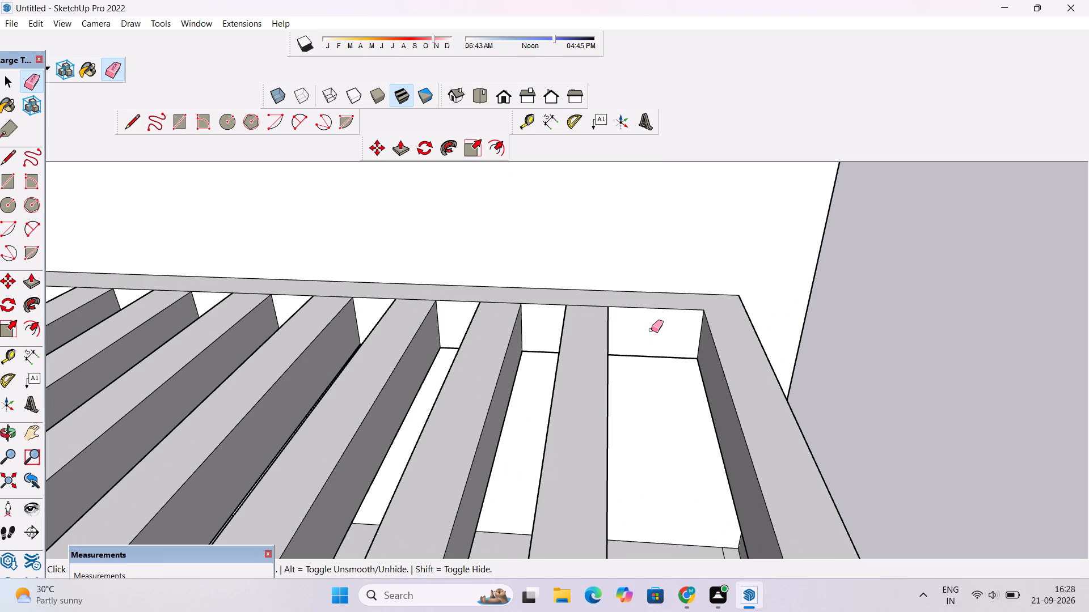
Examine the pergola from above and the whole house front from farther back.
key(o)
scroll(651, 330, down, 7)
shift+drag(645, 345, 693, 320)
scroll(693, 320, down, 3)
drag(678, 352, 670, 314)
scroll(670, 314, down, 2)
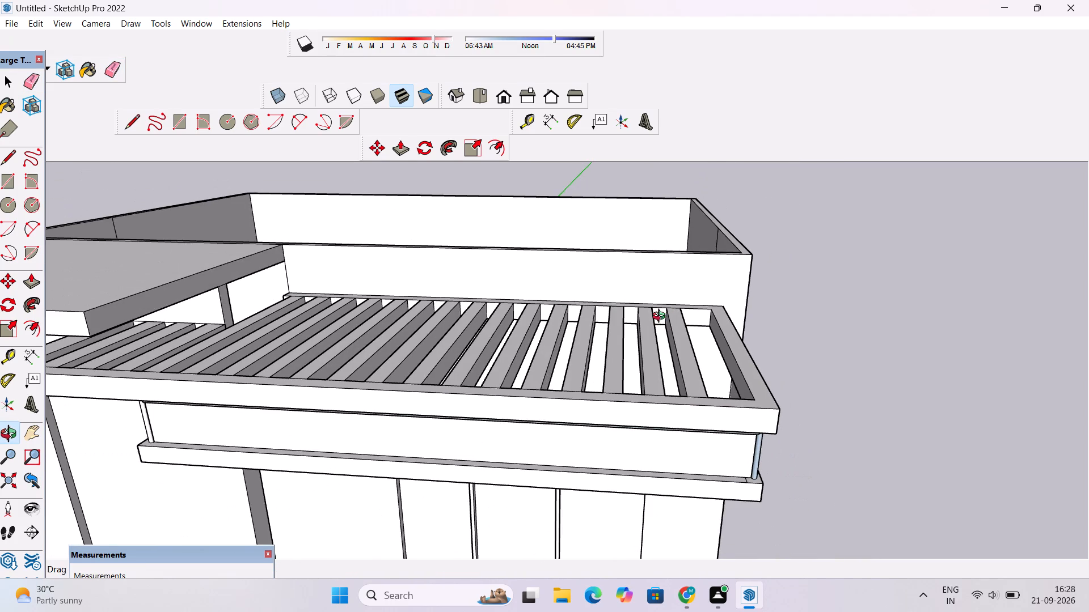
click(661, 318)
drag(691, 309, 670, 313)
scroll(662, 309, down, 3)
shift+drag(649, 312, 711, 308)
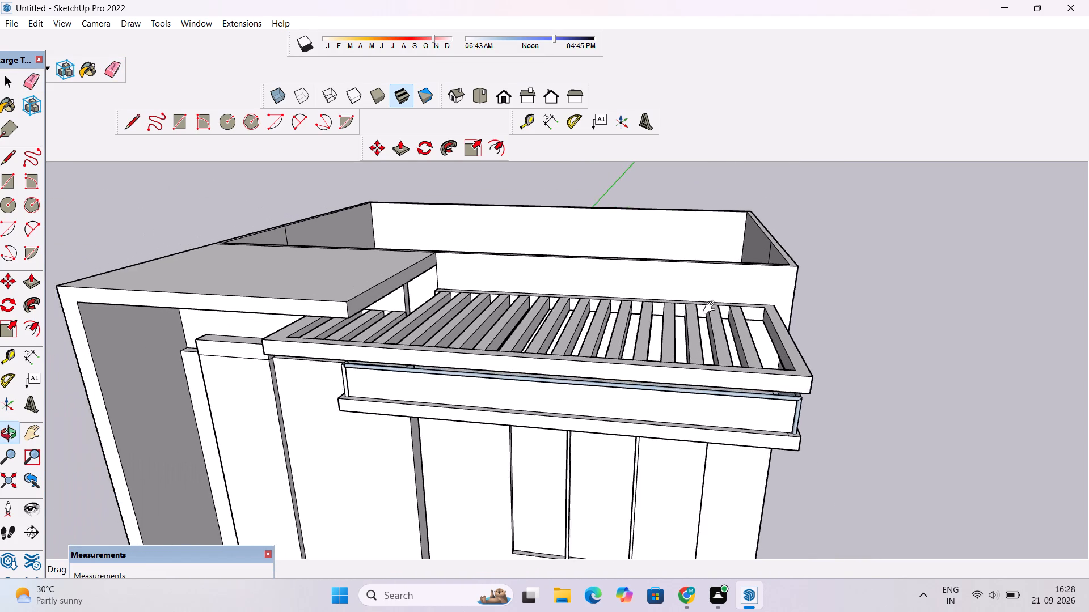
scroll(712, 308, down, 16)
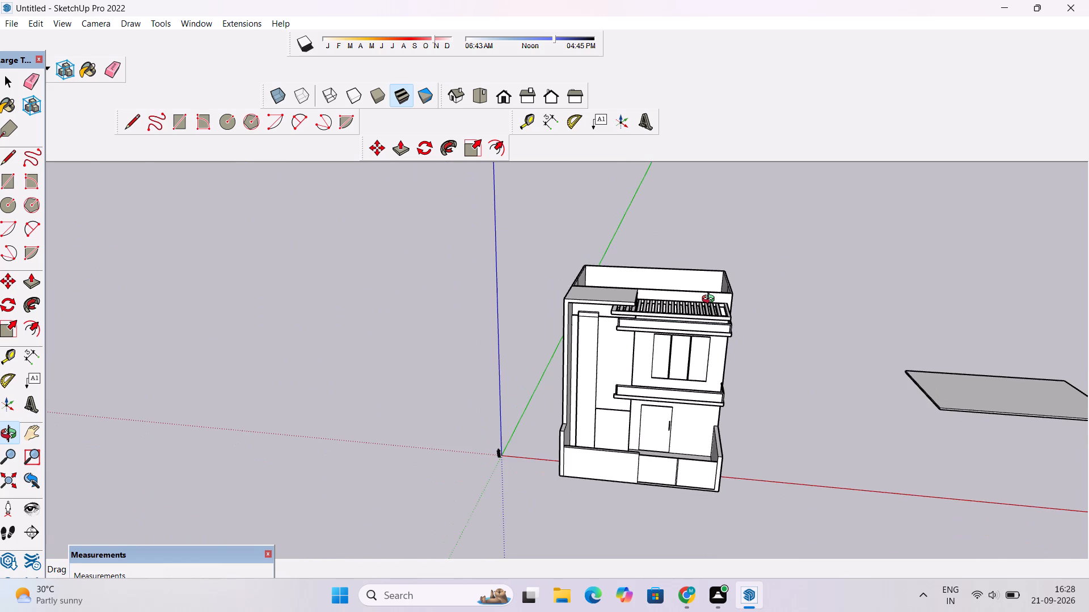
Examine the house front from several heights, including the pergola, both balconies, the windows and the entrance door.
scroll(711, 300, down, 4)
shift+drag(714, 301, 771, 290)
scroll(707, 318, up, 4)
scroll(805, 319, up, 3)
drag(727, 392, 826, 337)
scroll(791, 325, up, 4)
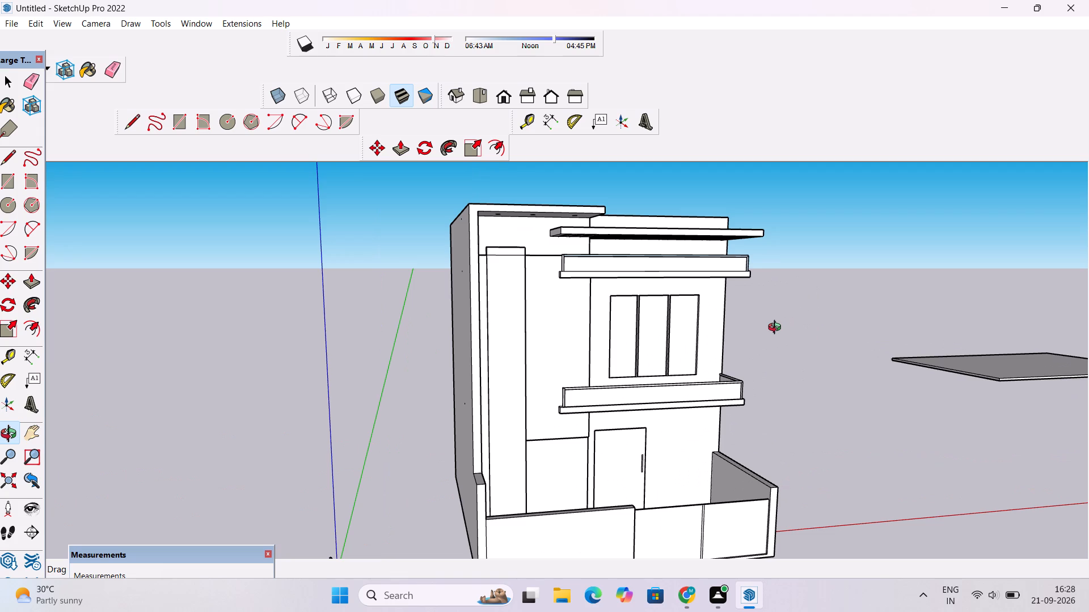
scroll(777, 329, up, 2)
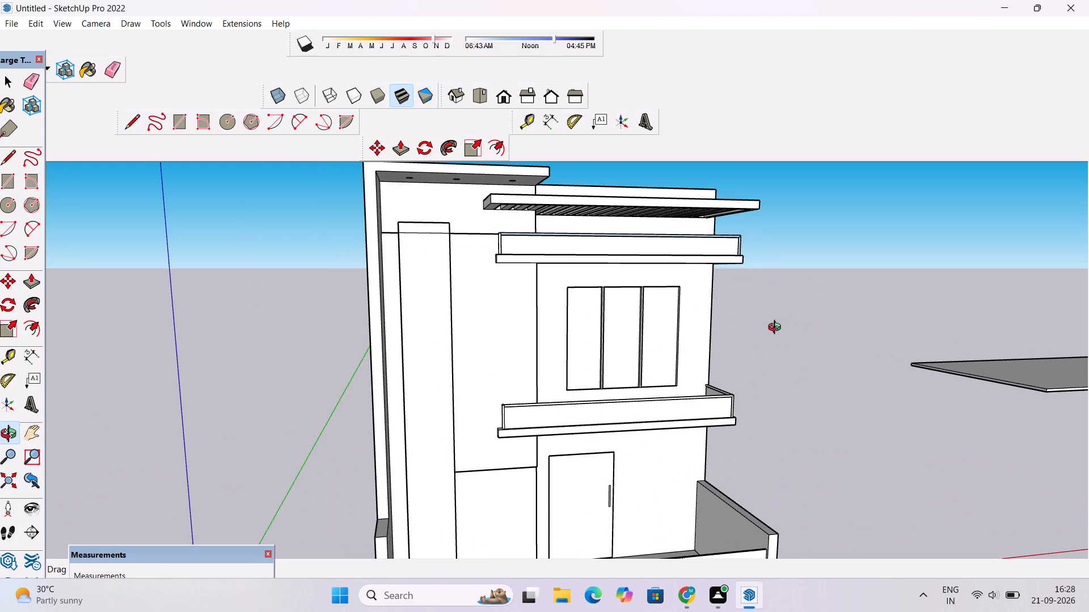
scroll(777, 329, up, 3)
scroll(777, 329, down, 3)
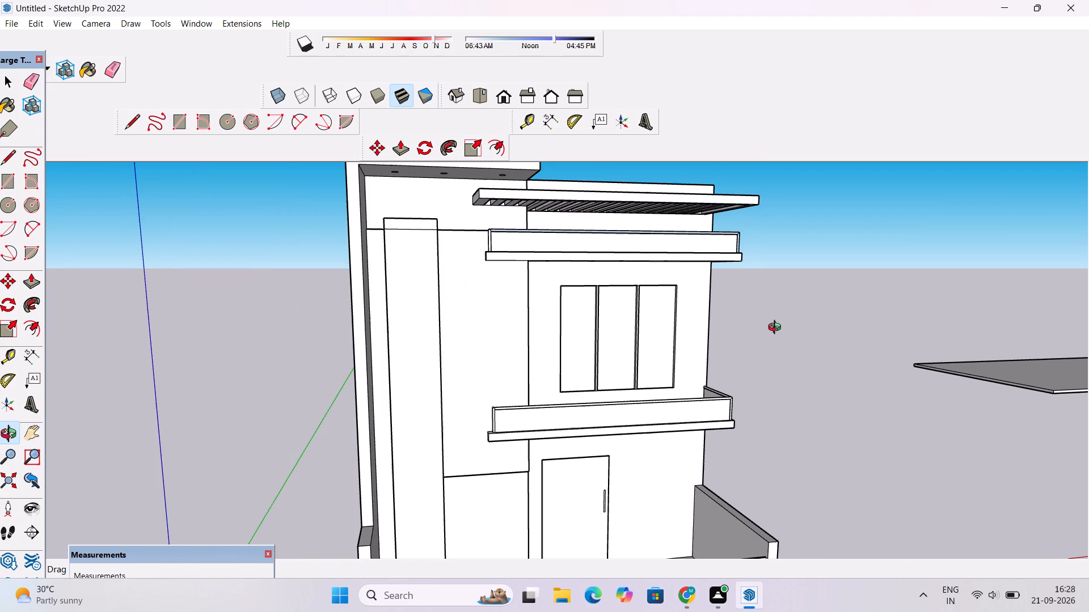
drag(771, 328, 769, 343)
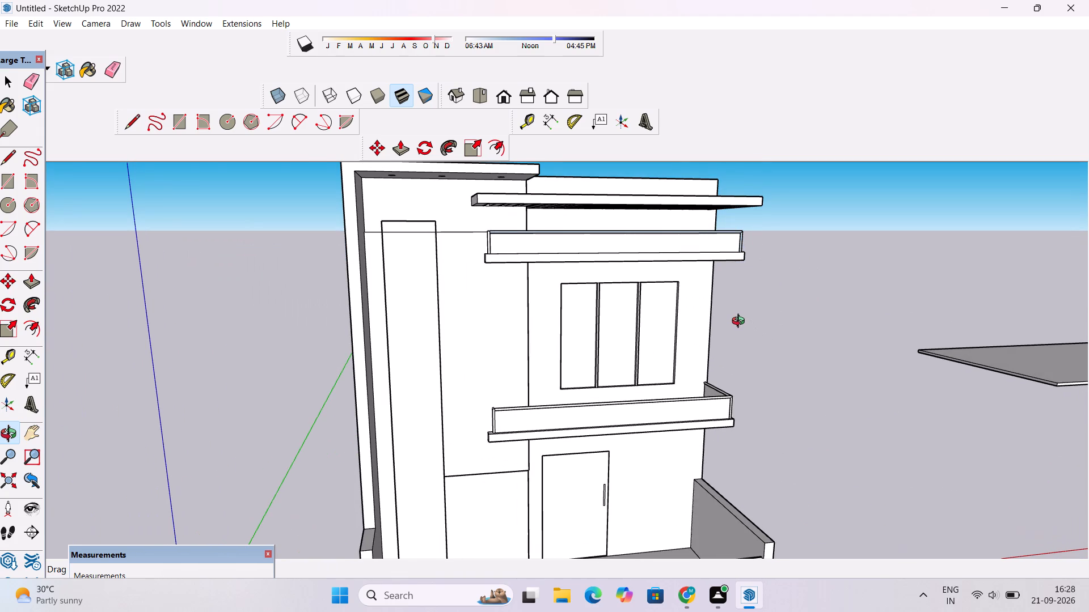
scroll(741, 322, down, 2)
drag(740, 316, 740, 339)
scroll(740, 339, up, 3)
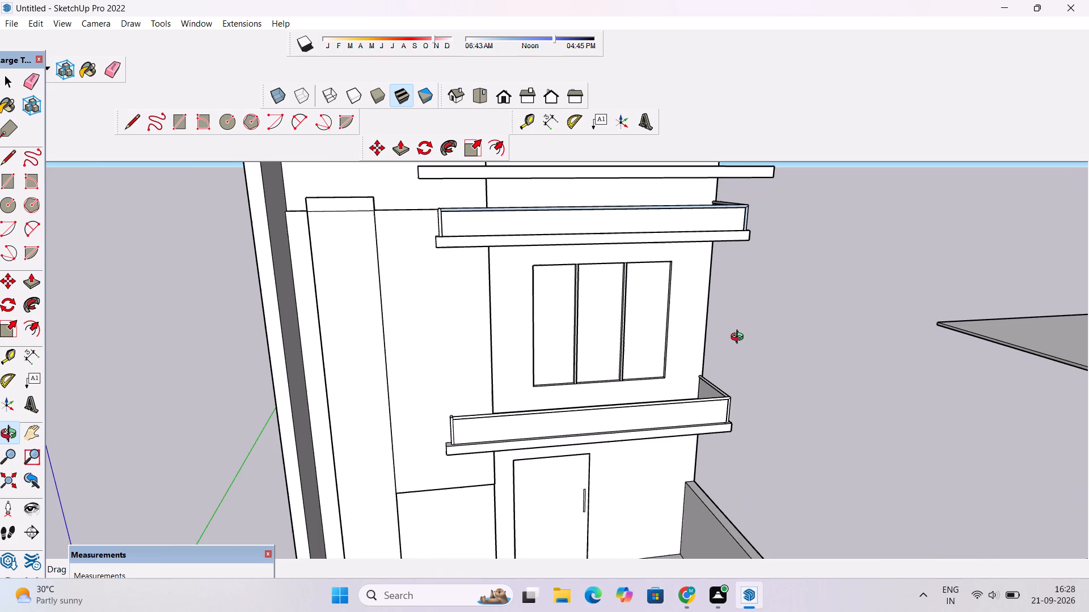
scroll(738, 334, down, 3)
drag(738, 325, 737, 329)
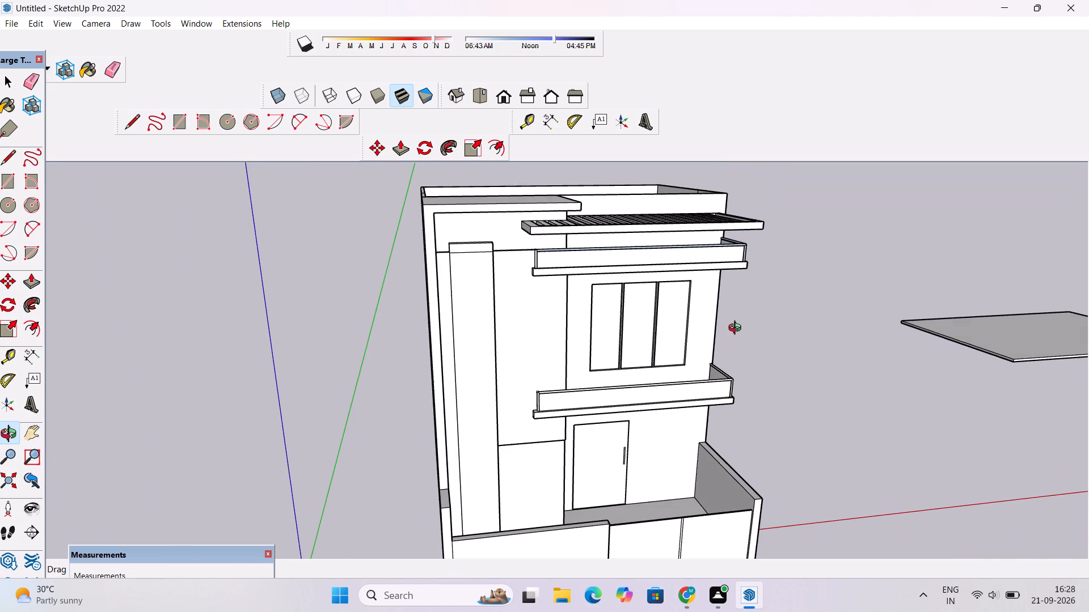
drag(737, 329, 736, 343)
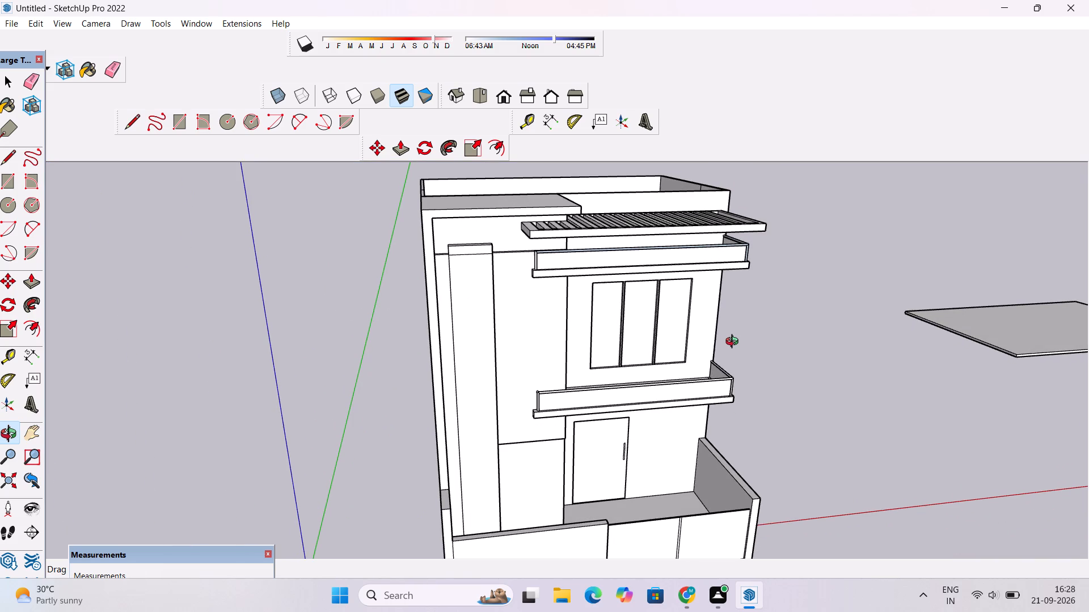
shift+drag(736, 352, 720, 318)
scroll(693, 314, up, 2)
drag(586, 321, 654, 326)
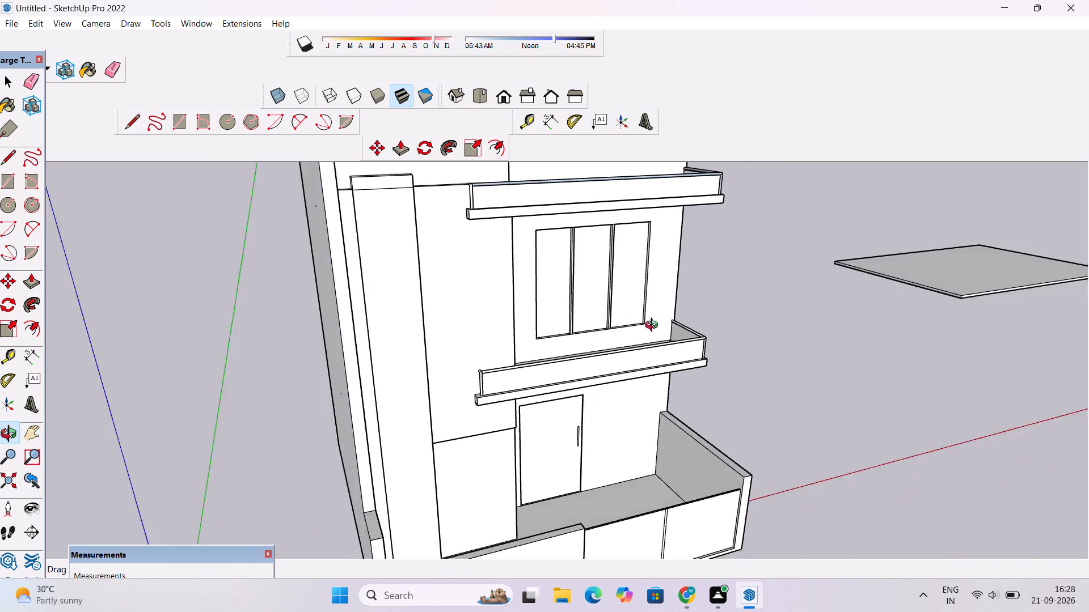
drag(654, 326, 683, 330)
scroll(683, 330, up, 1)
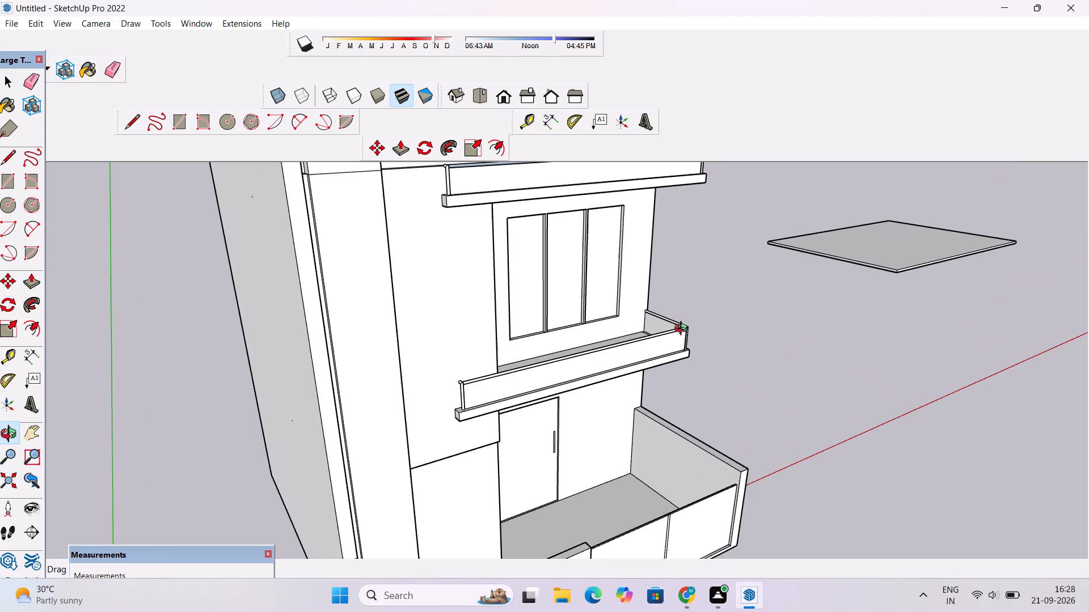
Examine the lower balcony's railing and floor up close, mainly at the outer corner farthest from the tall column.
shift+drag(683, 330, 713, 338)
scroll(714, 335, up, 3)
shift+drag(716, 332, 719, 355)
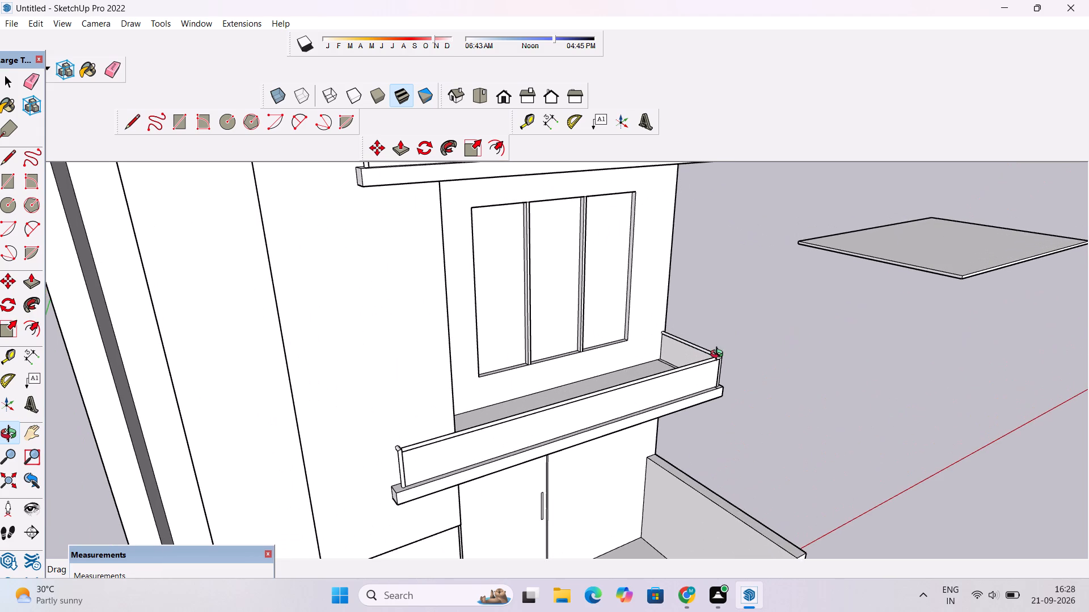
scroll(710, 355, up, 3)
shift+drag(708, 348, 703, 347)
scroll(702, 346, up, 1)
shift+drag(702, 346, 733, 366)
scroll(733, 366, up, 1)
shift+drag(733, 366, 721, 362)
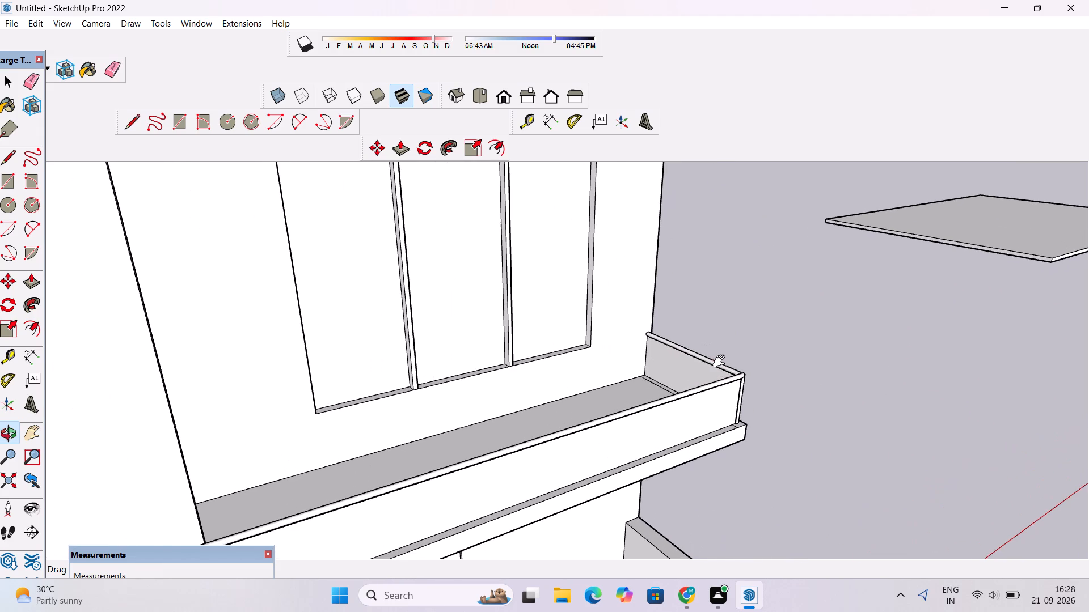
shift+drag(757, 365, 725, 367)
scroll(719, 367, up, 2)
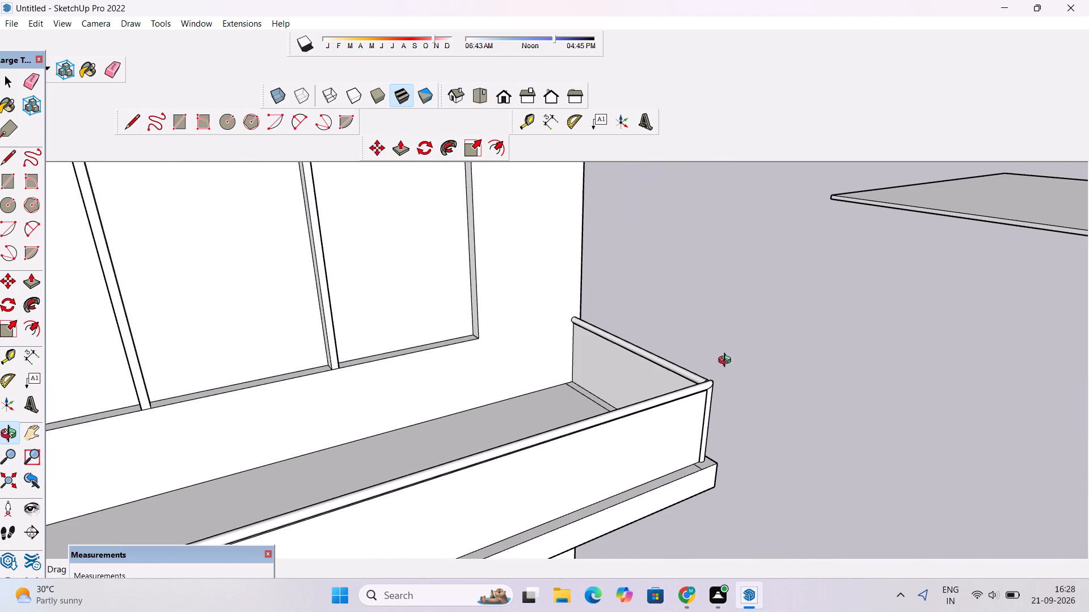
drag(727, 362, 696, 364)
scroll(674, 354, up, 1)
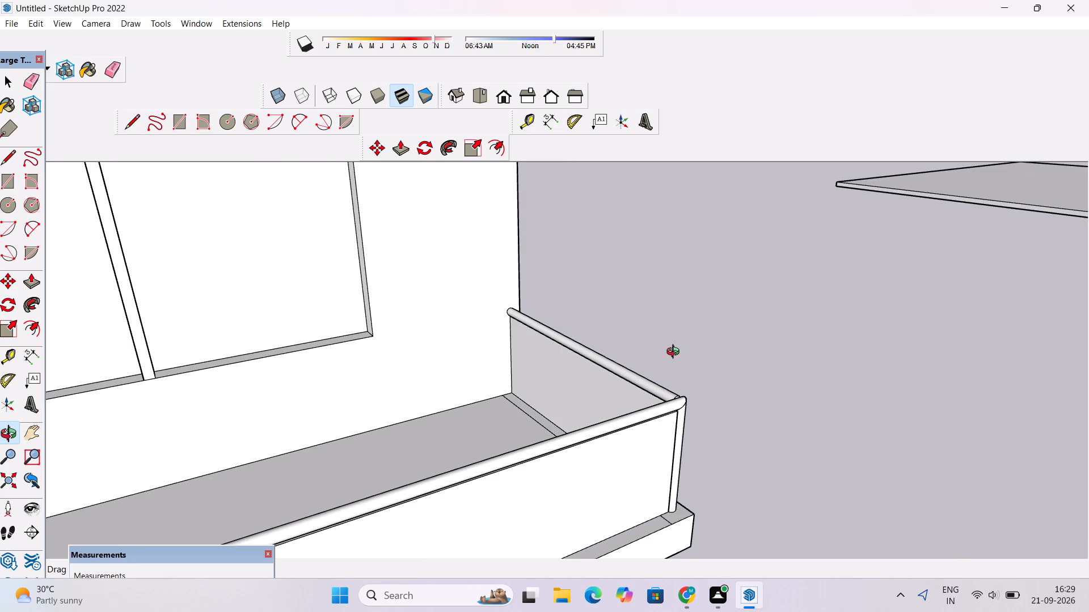
shift+drag(676, 353, 722, 368)
scroll(722, 368, down, 2)
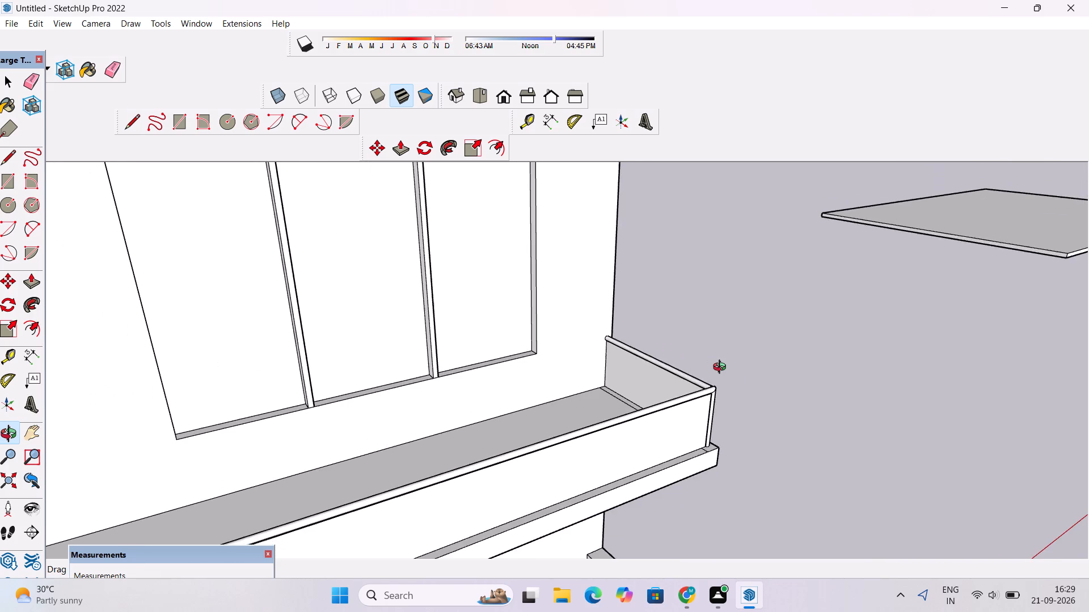
shift+drag(732, 354, 727, 375)
scroll(724, 367, down, 1)
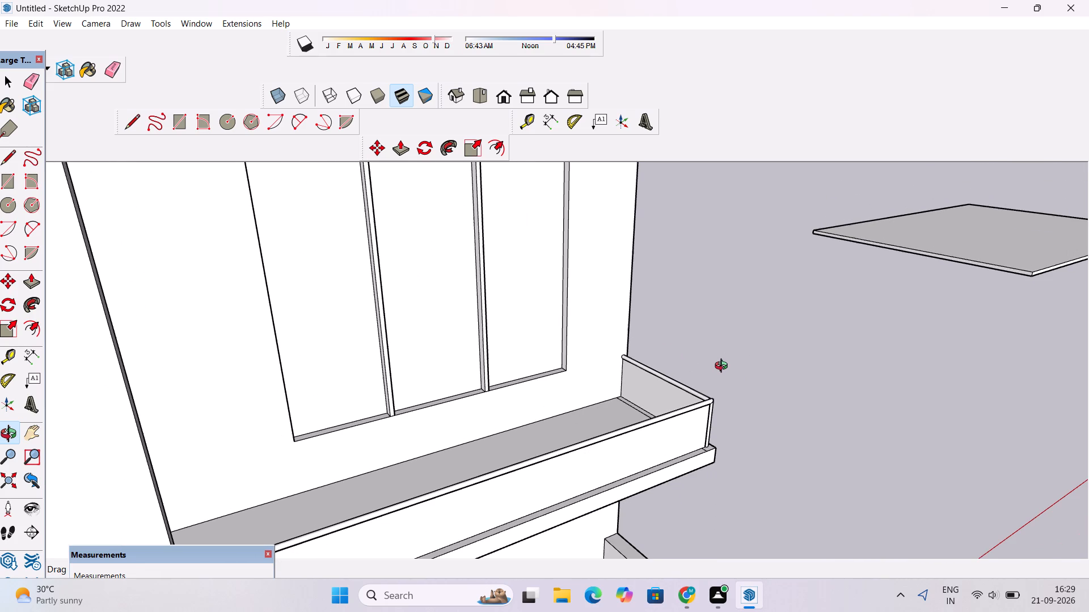
scroll(724, 367, up, 2)
shift+drag(711, 371, 723, 380)
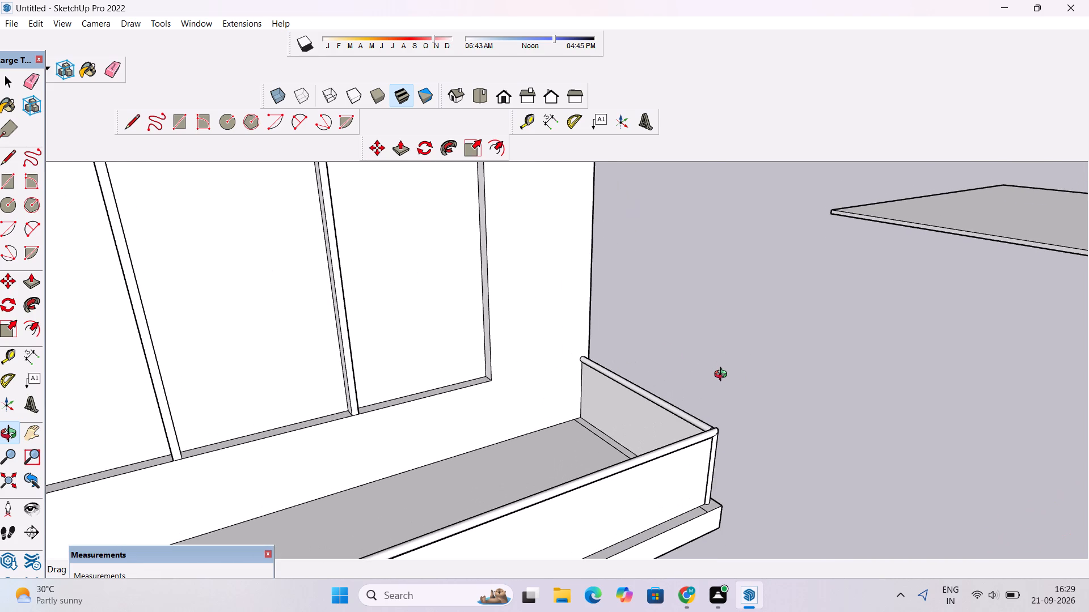
scroll(723, 376, up, 3)
shift+drag(724, 375, 787, 392)
scroll(788, 392, down, 9)
drag(838, 377, 820, 377)
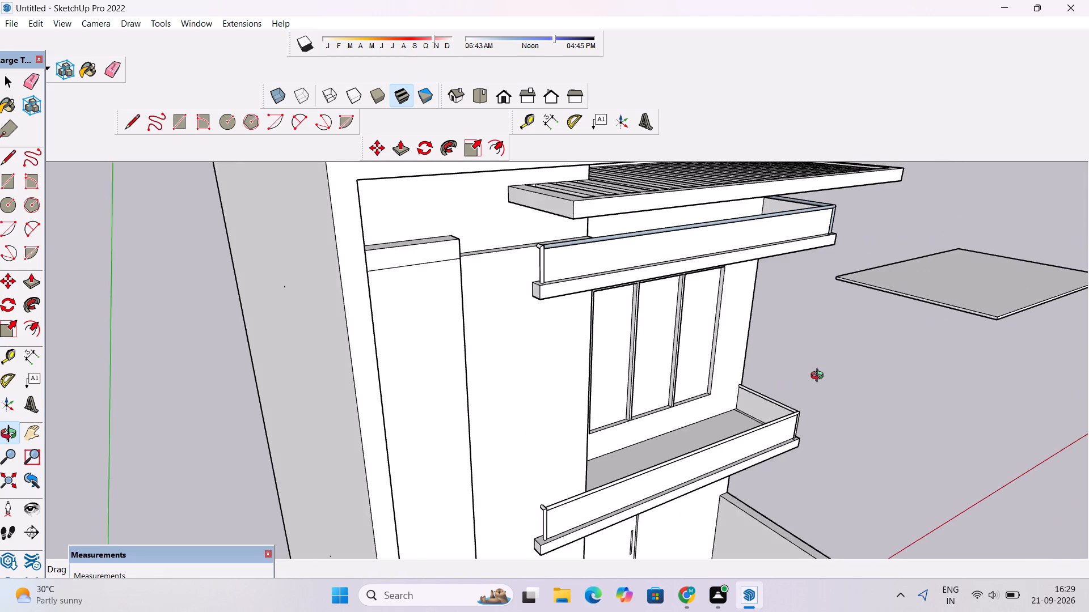
drag(820, 377, 680, 360)
Examine the undersides of the roof slab, pergola and upper and lower balcony slabs from below.
drag(701, 369, 584, 235)
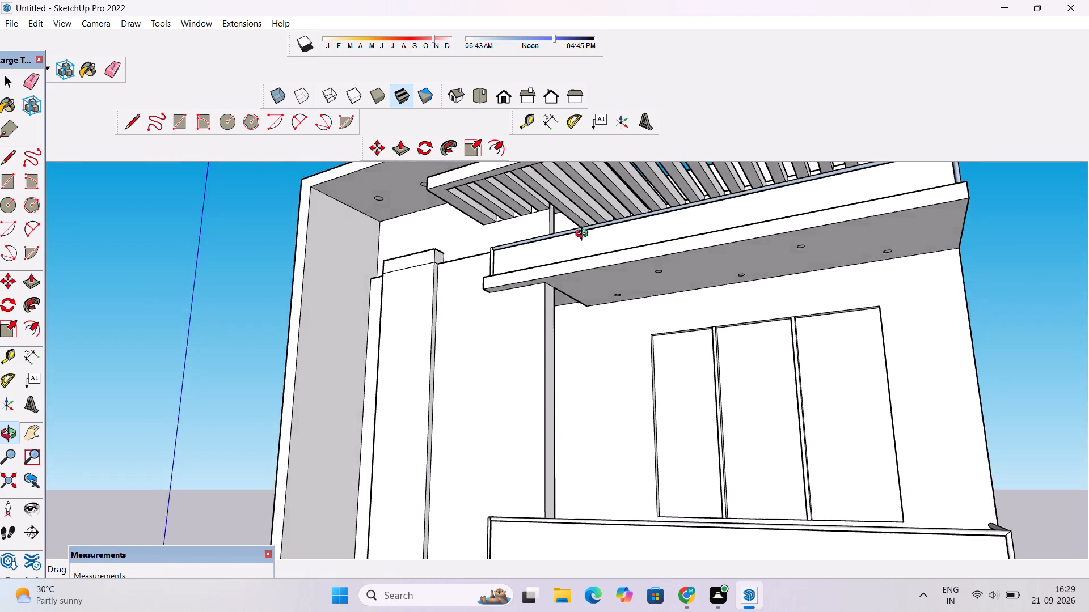
drag(584, 235, 694, 334)
scroll(694, 334, down, 7)
scroll(694, 334, up, 1)
scroll(695, 326, down, 4)
drag(735, 365, 736, 239)
scroll(743, 358, up, 5)
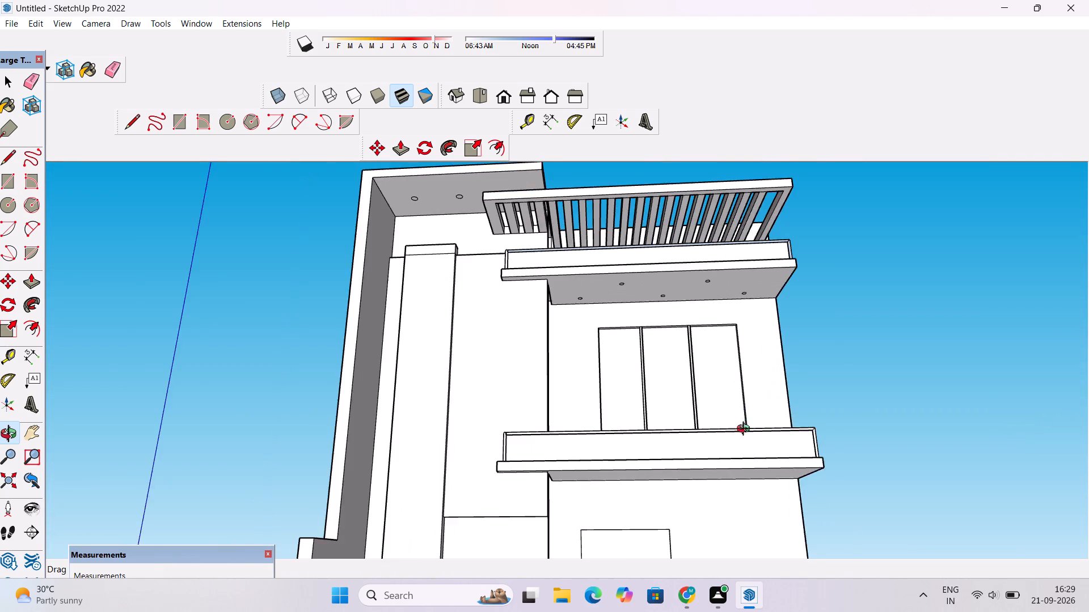
scroll(746, 430, up, 3)
shift+drag(735, 478, 714, 359)
shift+drag(692, 416, 676, 324)
shift+scroll(631, 283, up, 4)
drag(632, 305, 656, 376)
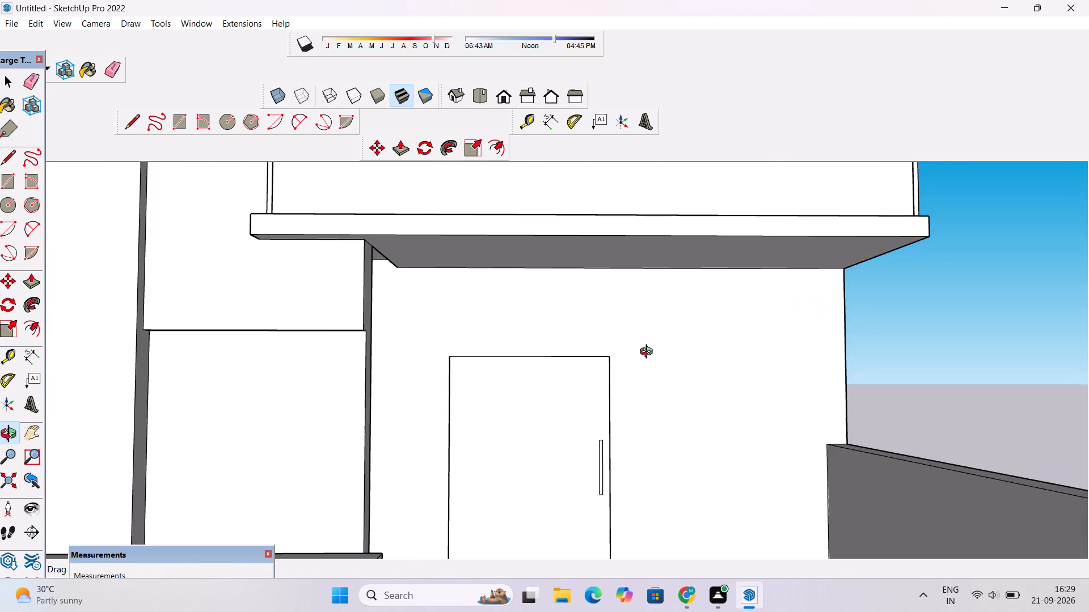
drag(635, 367, 632, 283)
shift+drag(632, 283, 708, 405)
shift+scroll(703, 402, up, 3)
drag(703, 403, 709, 322)
scroll(708, 321, down, 4)
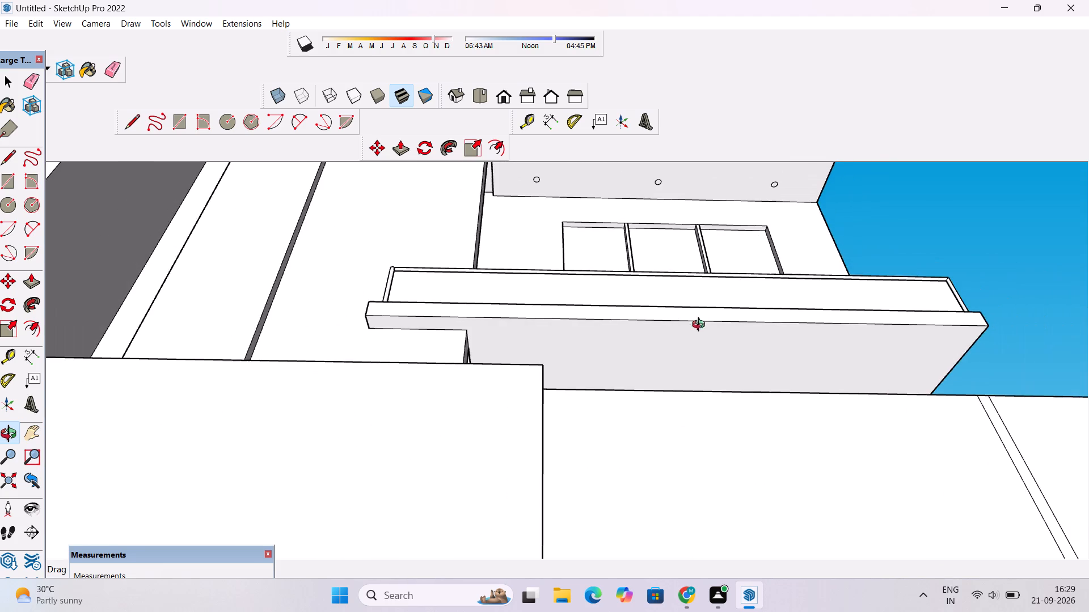
Draw a circle of about 9" radius on the underside of the lower balcony slab, near the end by the tall column.
scroll(701, 326, down, 1)
shift+drag(687, 364, 666, 366)
shift+scroll(613, 373, up, 5)
shift+scroll(603, 345, down, 4)
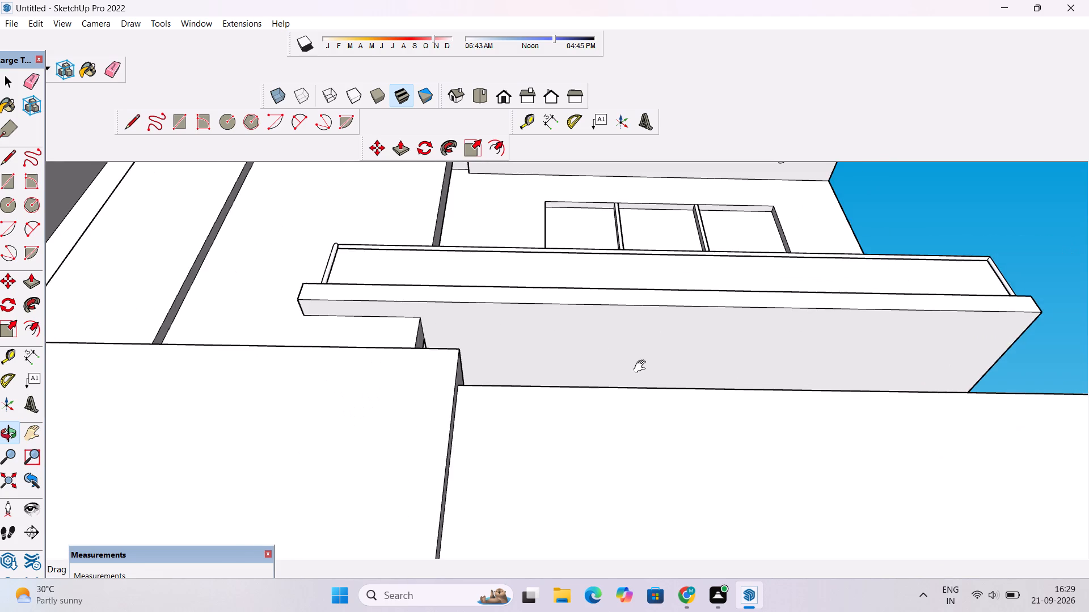
shift+drag(644, 360, 547, 358)
shift+scroll(541, 358, up, 2)
shift+click(502, 351)
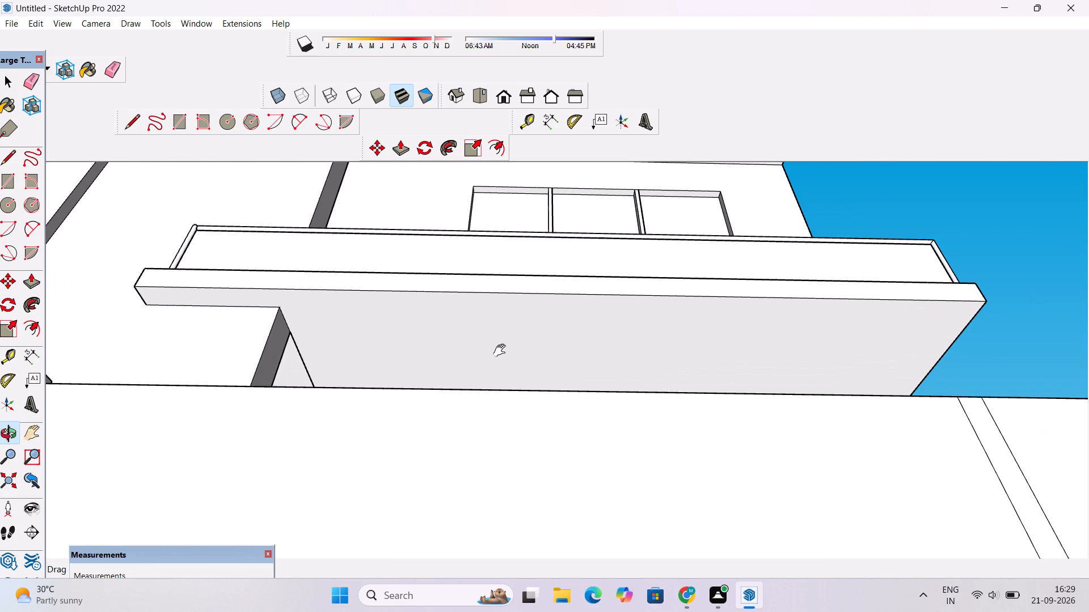
shift+drag(500, 351, 441, 351)
shift+scroll(435, 350, up, 2)
shift+drag(433, 365, 436, 377)
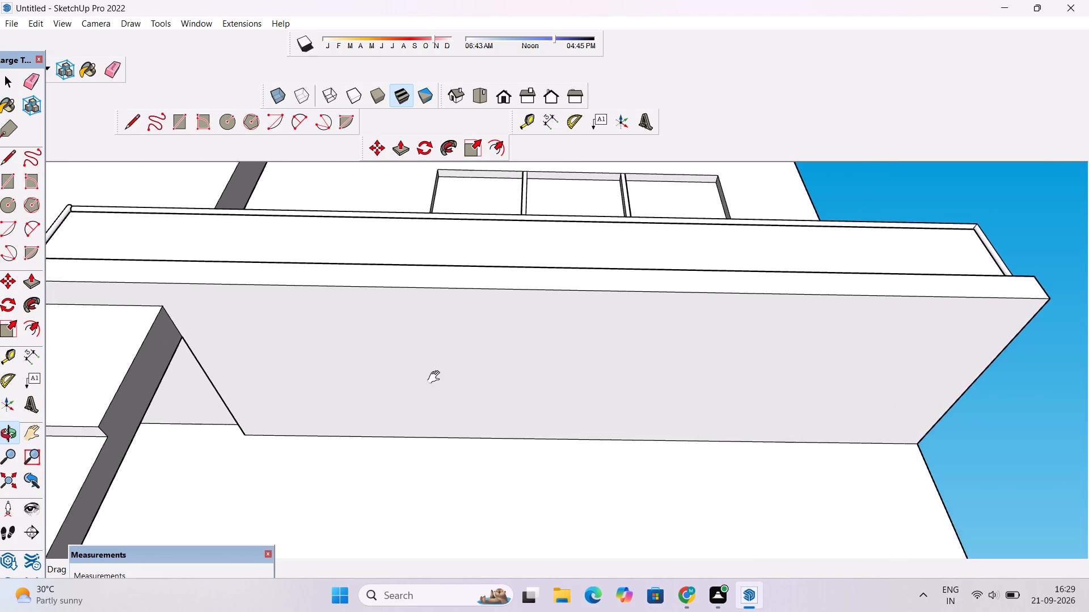
shift+drag(436, 377, 437, 379)
drag(427, 390, 431, 397)
key(c)
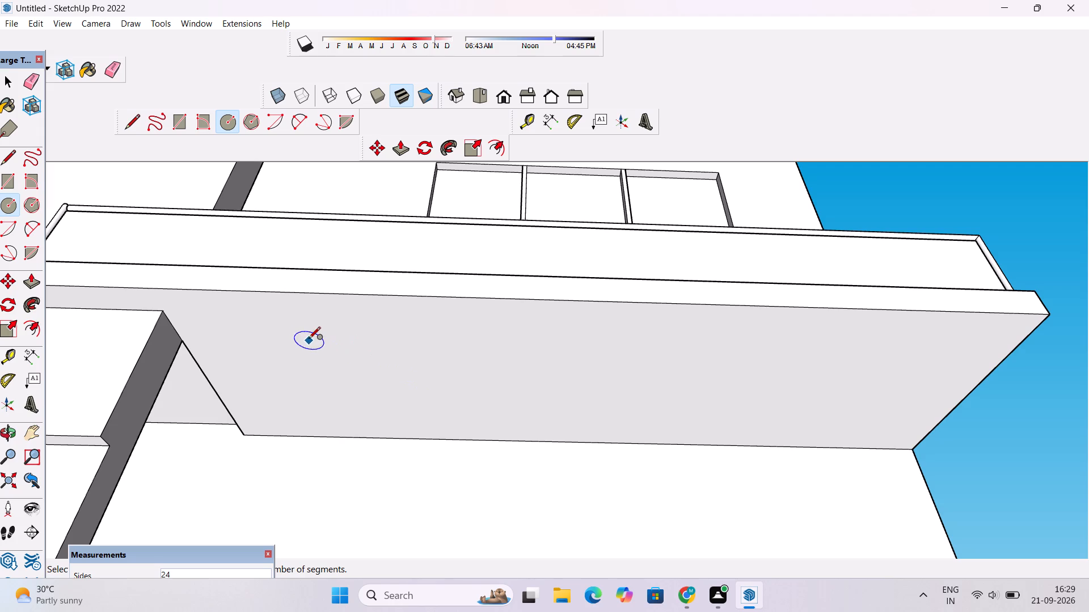
click(297, 334)
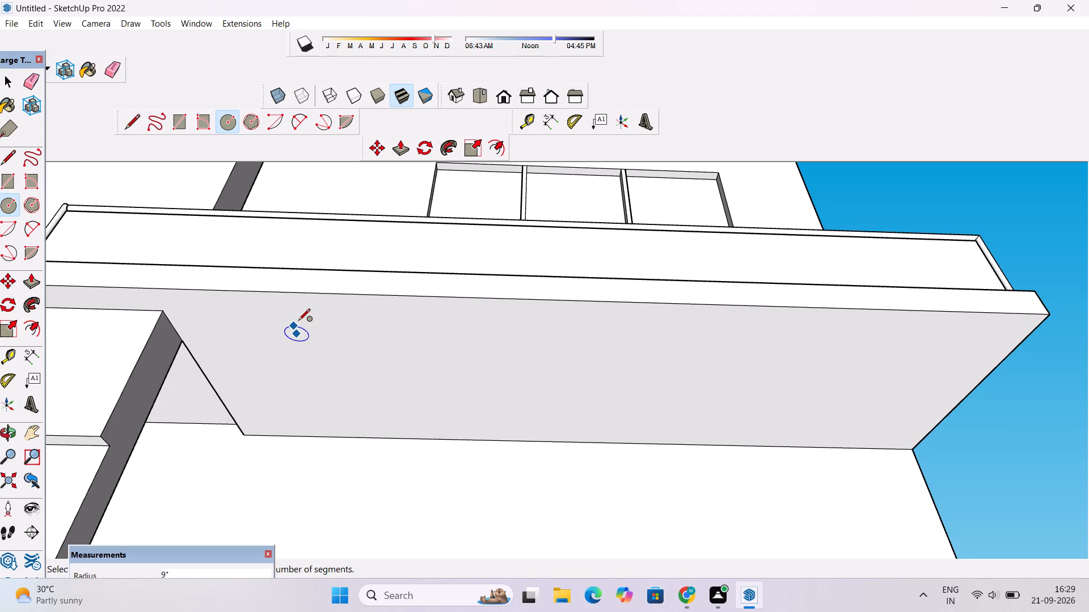
click(298, 321)
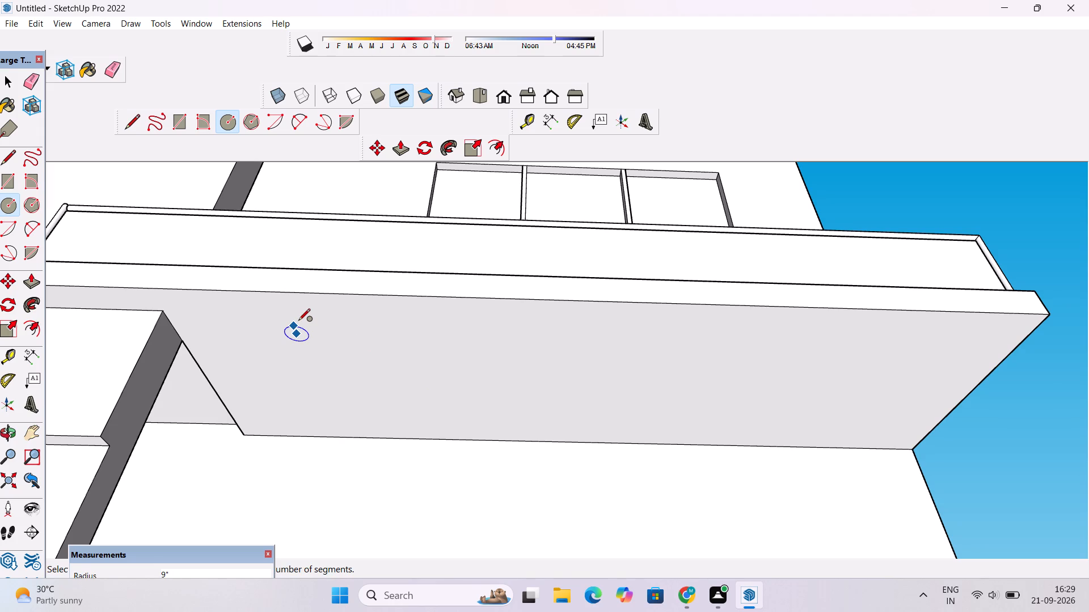
Copy the circle about 17' 7" lengthwise along the underside of the lower balcony slab, away from the tall column.
key(space)
double_click(297, 327)
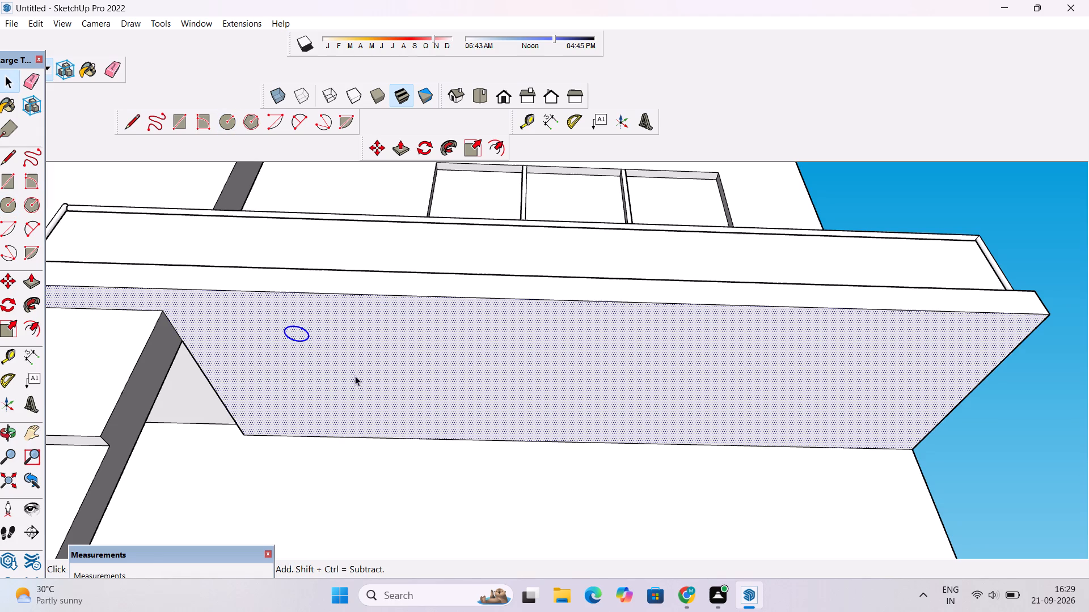
click(417, 436)
key(space)
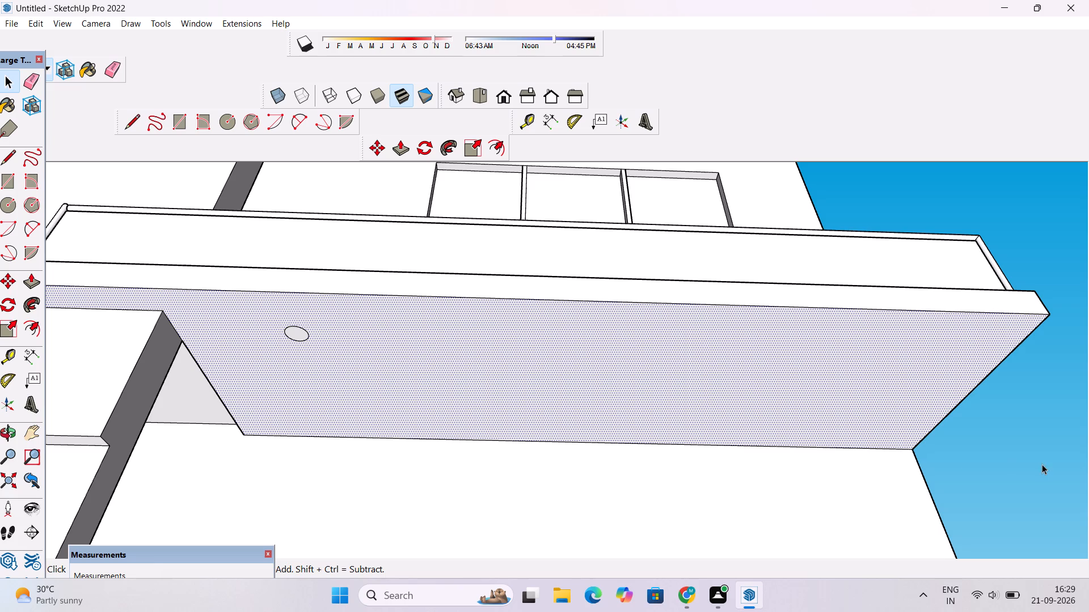
drag(1042, 464, 1030, 463)
scroll(564, 369, up, 2)
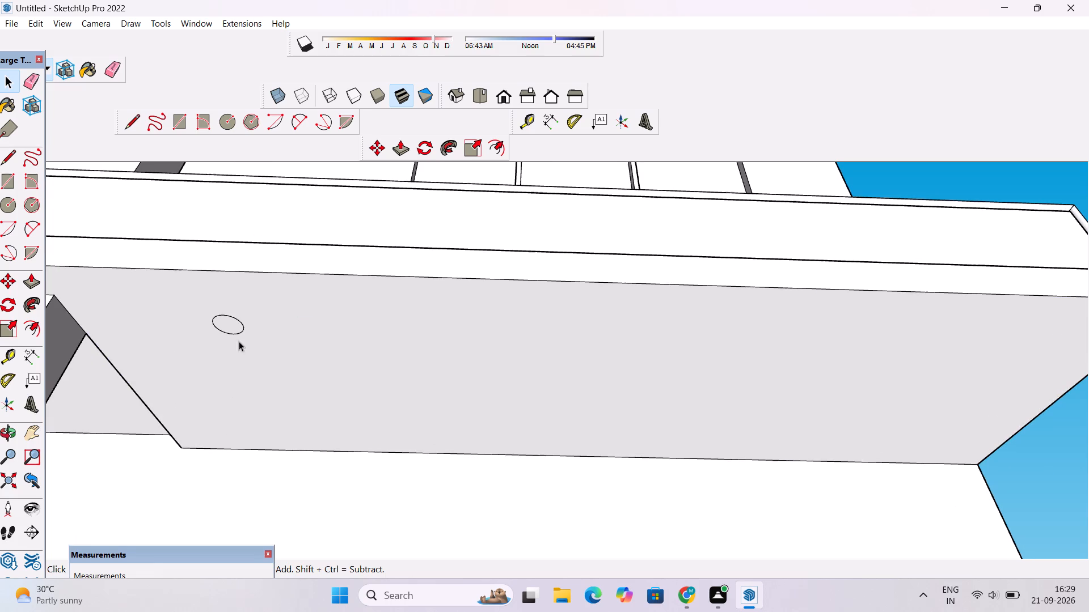
double_click(225, 330)
scroll(208, 325, down, 1)
key(m)
scroll(211, 325, up, 2)
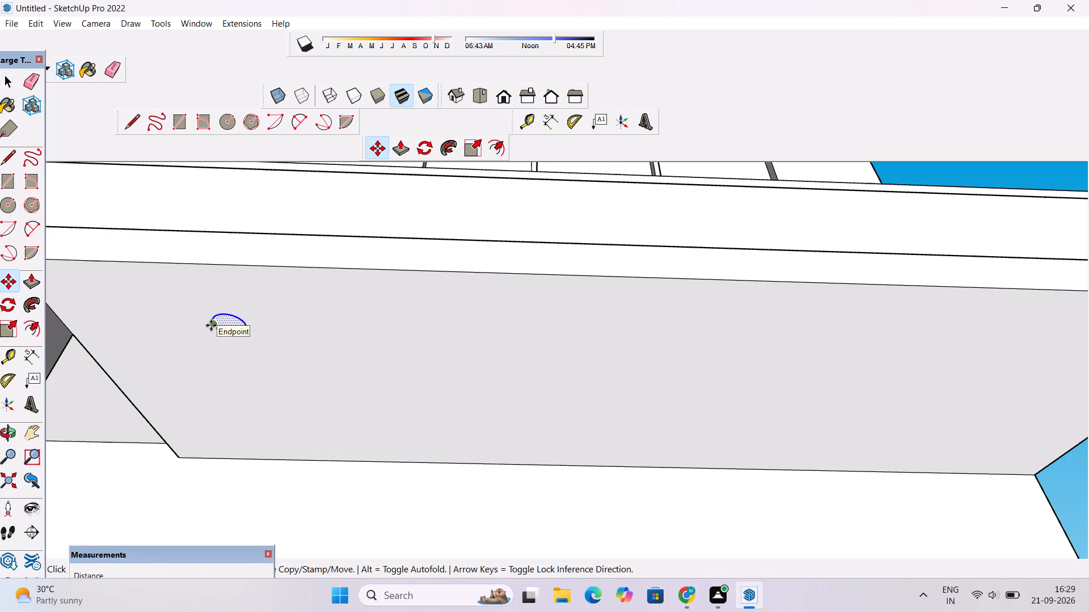
scroll(211, 325, up, 2)
click(211, 325)
scroll(233, 326, down, 4)
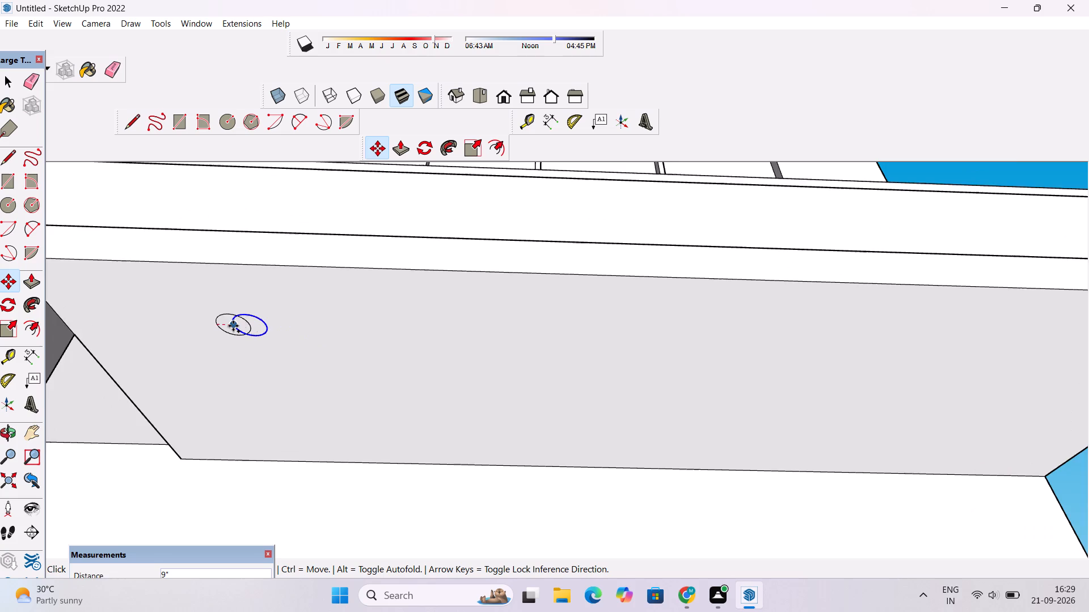
scroll(233, 326, down, 5)
scroll(310, 333, down, 3)
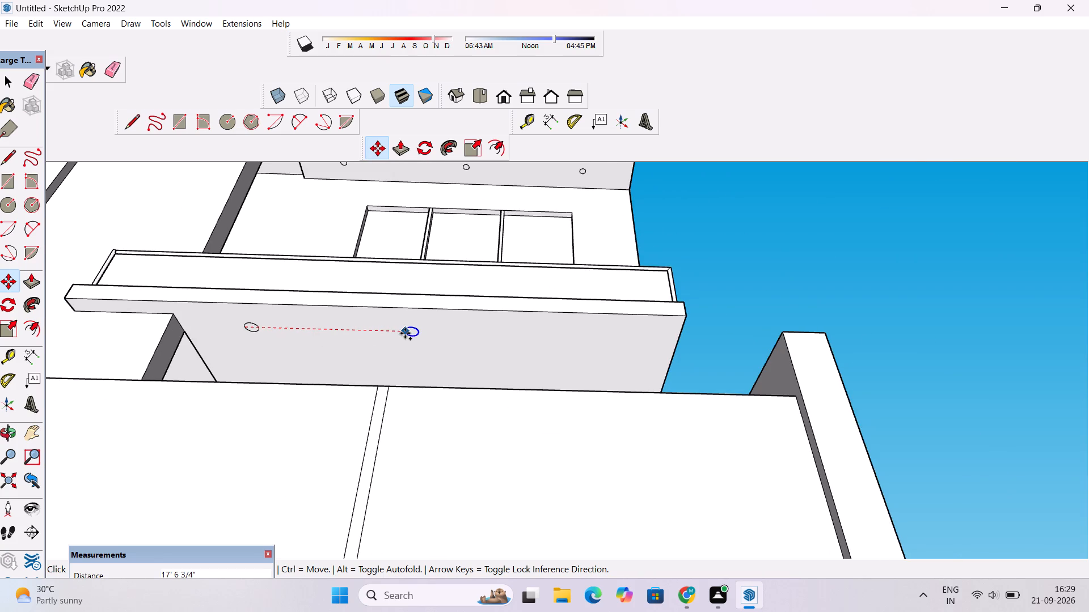
click(405, 333)
scroll(400, 331, up, 7)
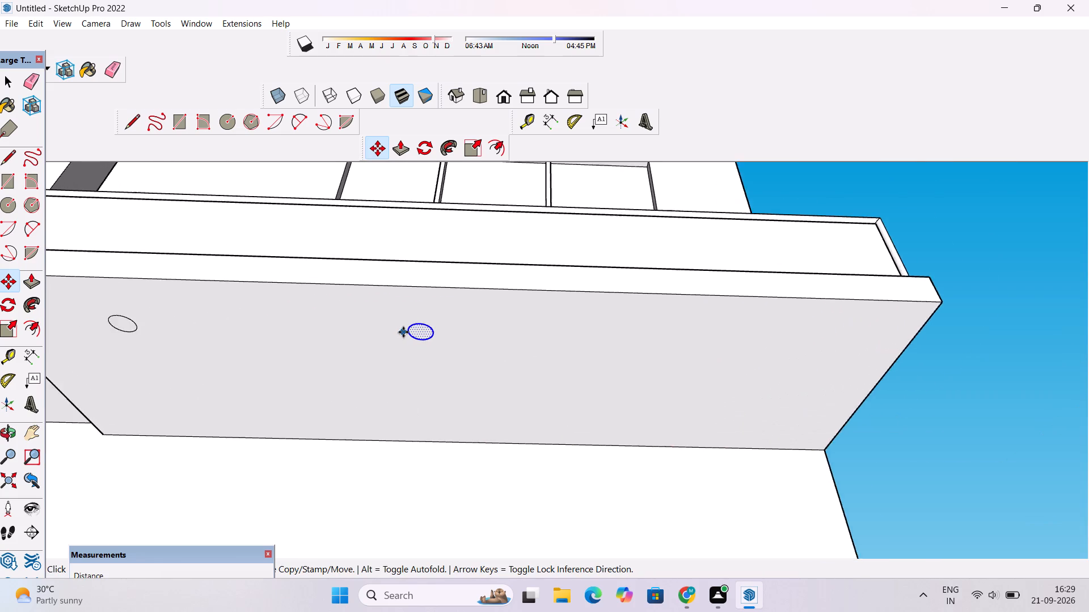
Copy the second circle lengthwise along the underside of the lower balcony slab, towards the end farthest from the tall column.
click(407, 331)
scroll(450, 330, down, 7)
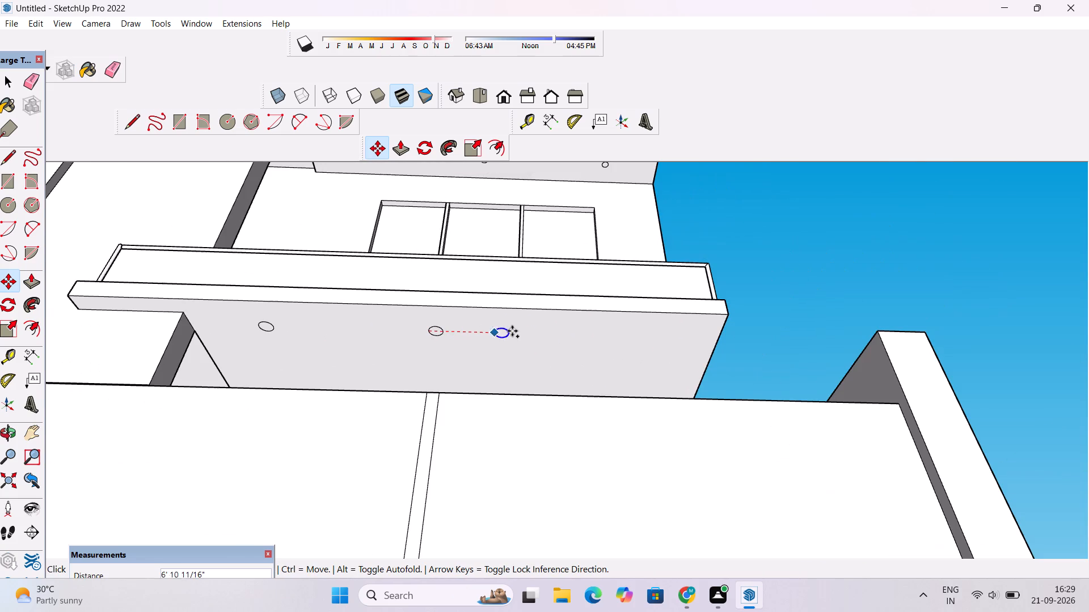
click(604, 337)
Copy the third circle about 9' 3" diagonally towards the house wall, starting an inner row between the second and third circles.
scroll(604, 337, up, 9)
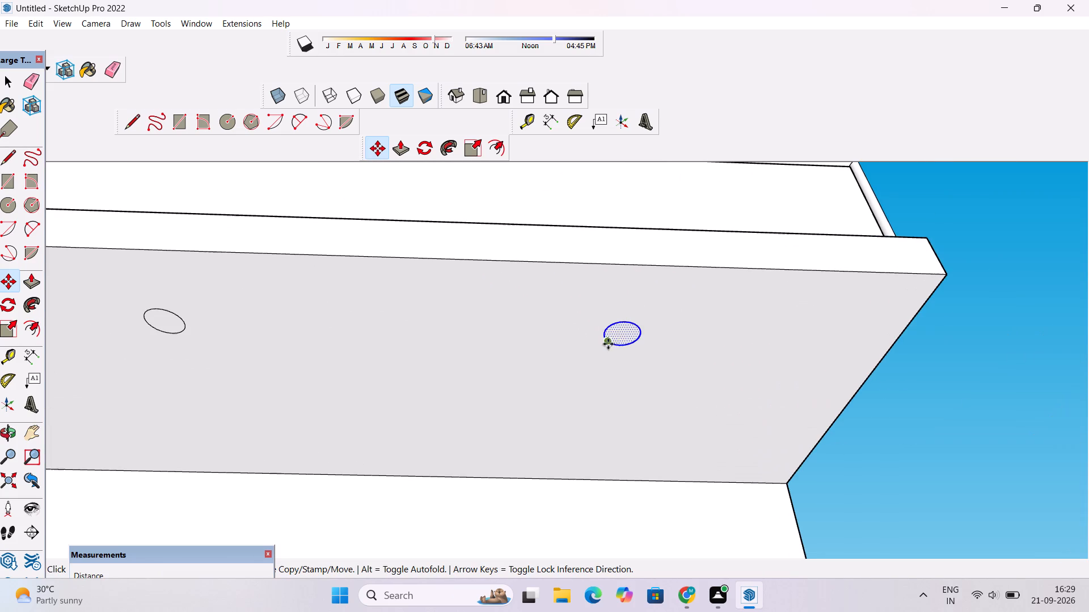
click(622, 346)
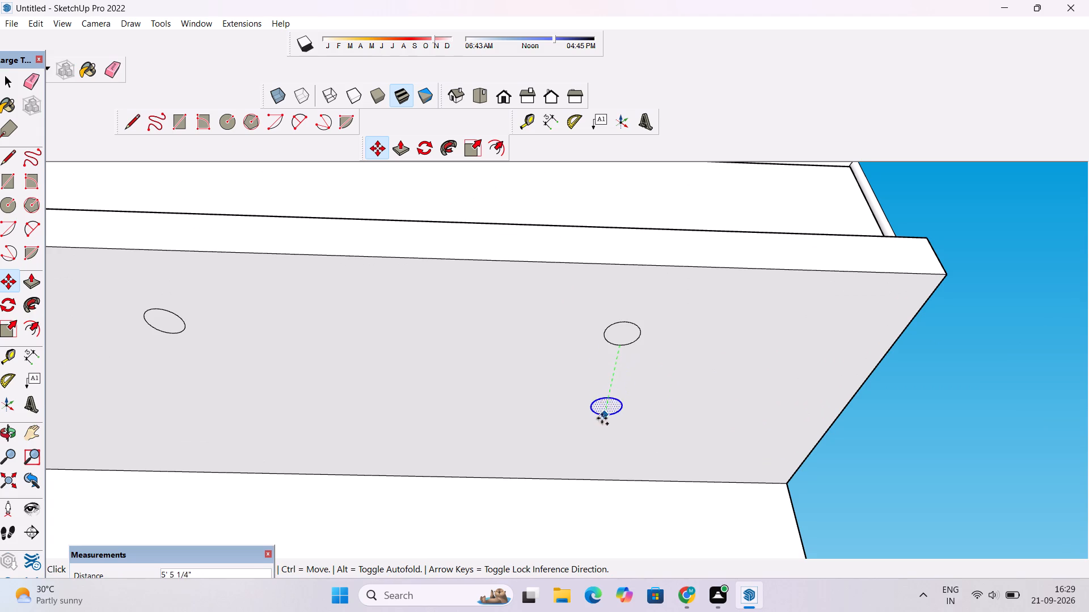
click(457, 415)
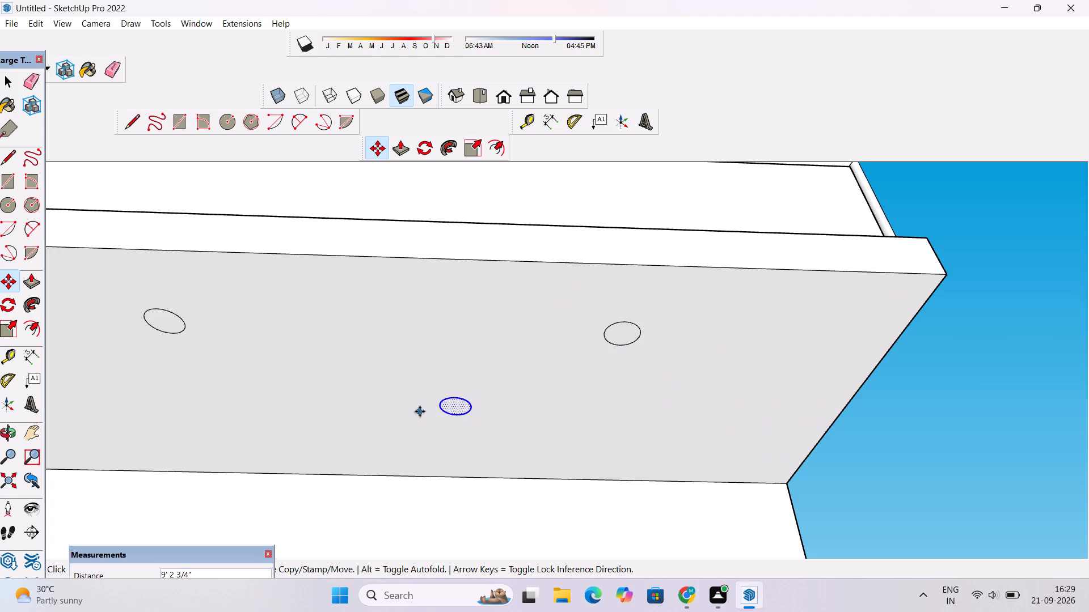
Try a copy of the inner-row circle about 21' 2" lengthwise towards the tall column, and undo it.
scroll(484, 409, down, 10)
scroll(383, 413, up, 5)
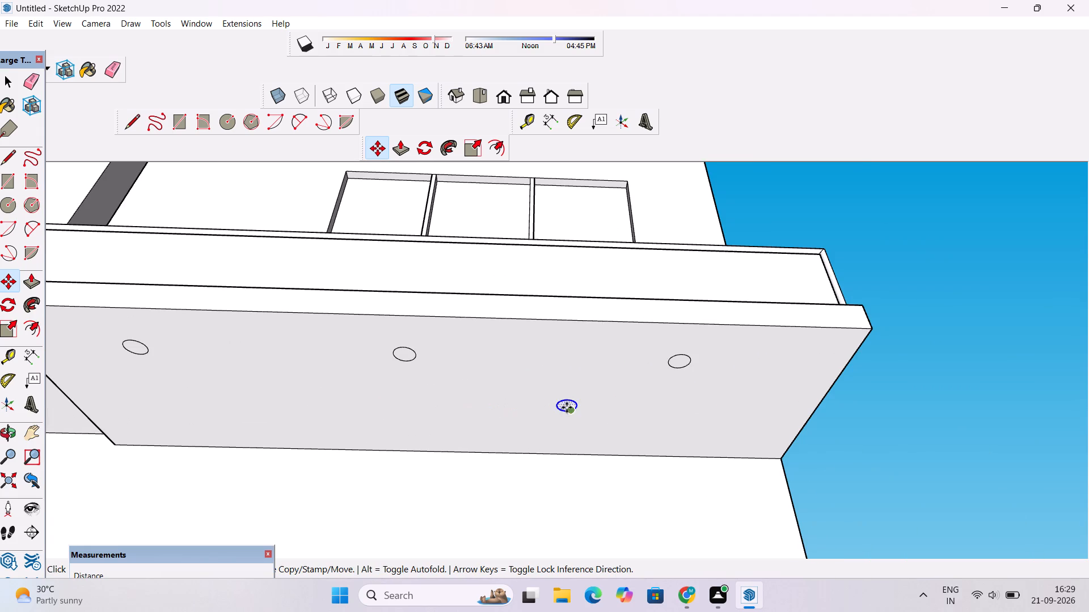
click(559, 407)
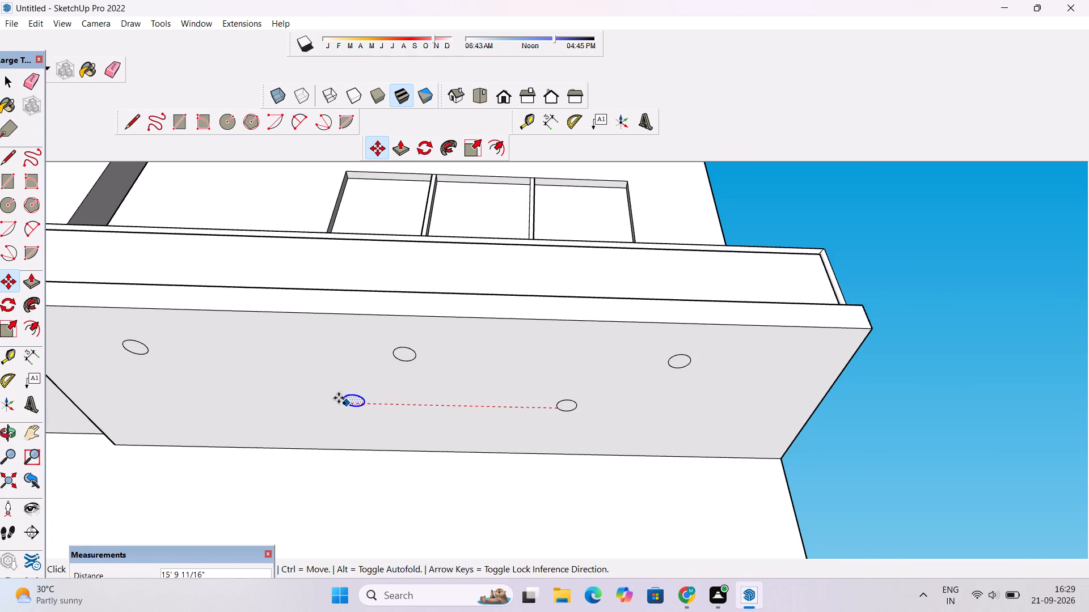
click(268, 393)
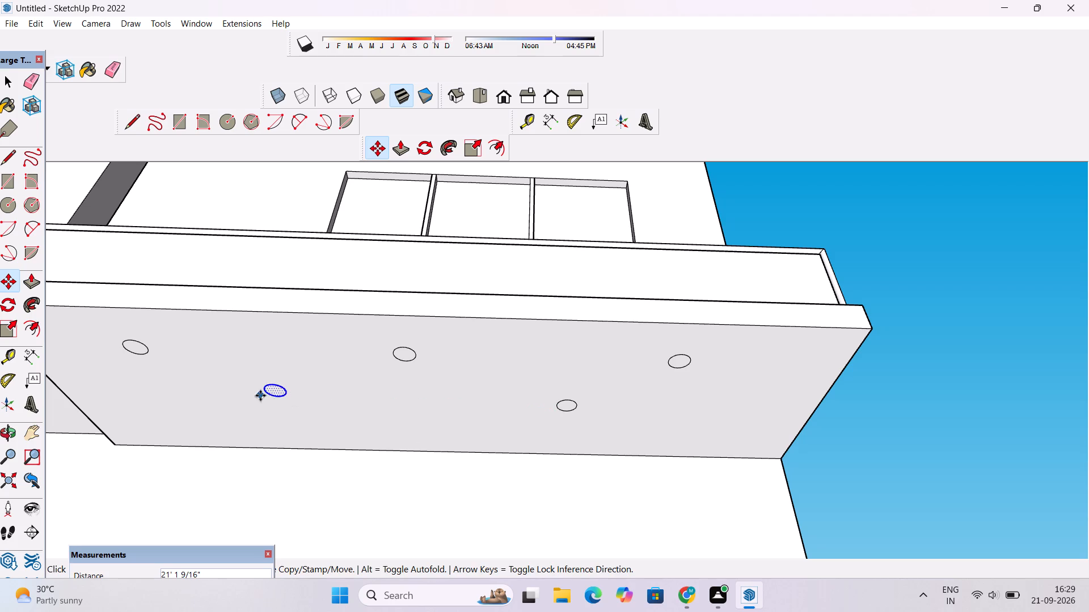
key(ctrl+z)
Copy the inner-row circle about 21' lengthwise towards the tall column, between the first and second outer-row circles.
scroll(526, 413, up, 2)
key(space)
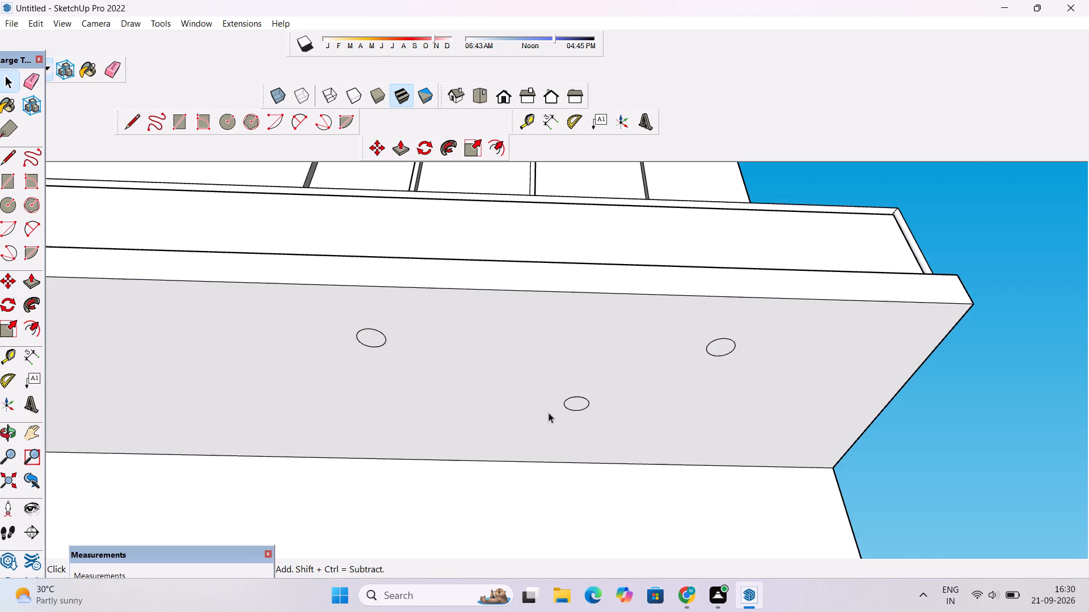
scroll(577, 408, up, 3)
double_click(578, 404)
scroll(578, 404, down, 9)
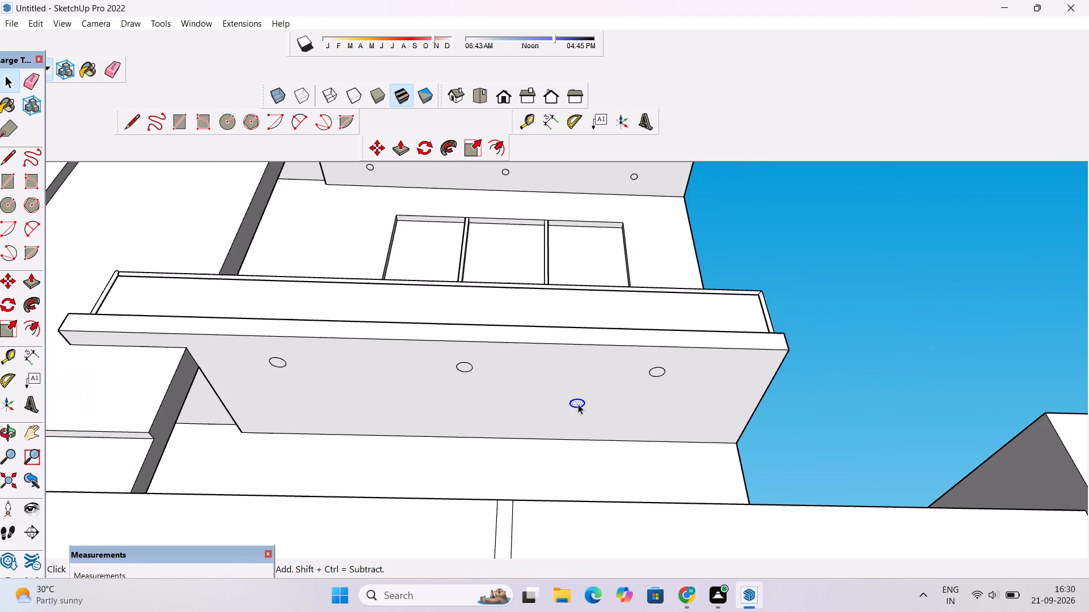
key(m)
scroll(572, 406, up, 9)
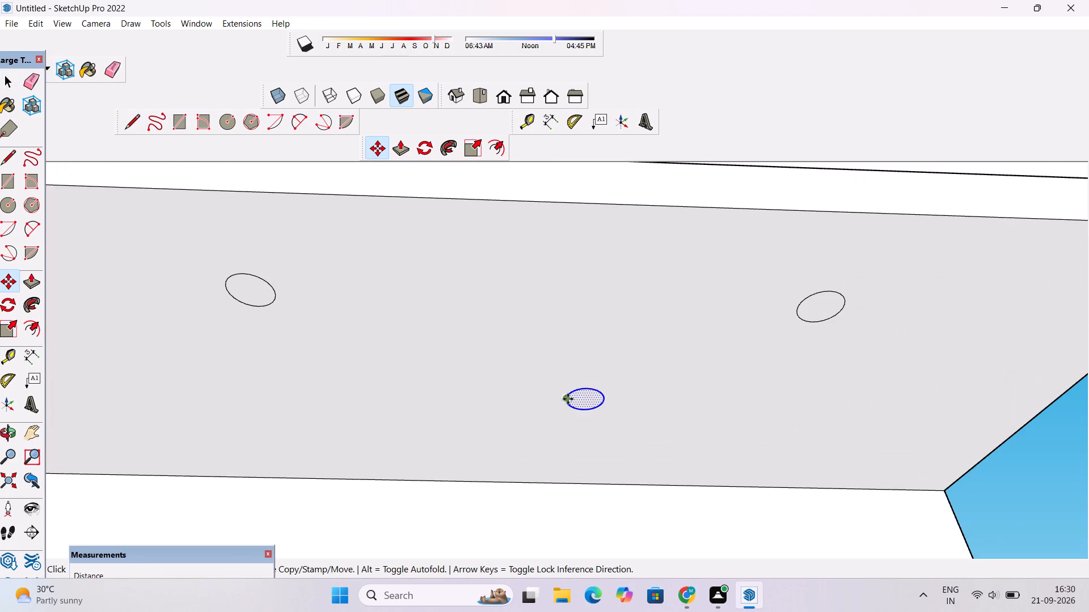
click(568, 399)
scroll(543, 399, down, 10)
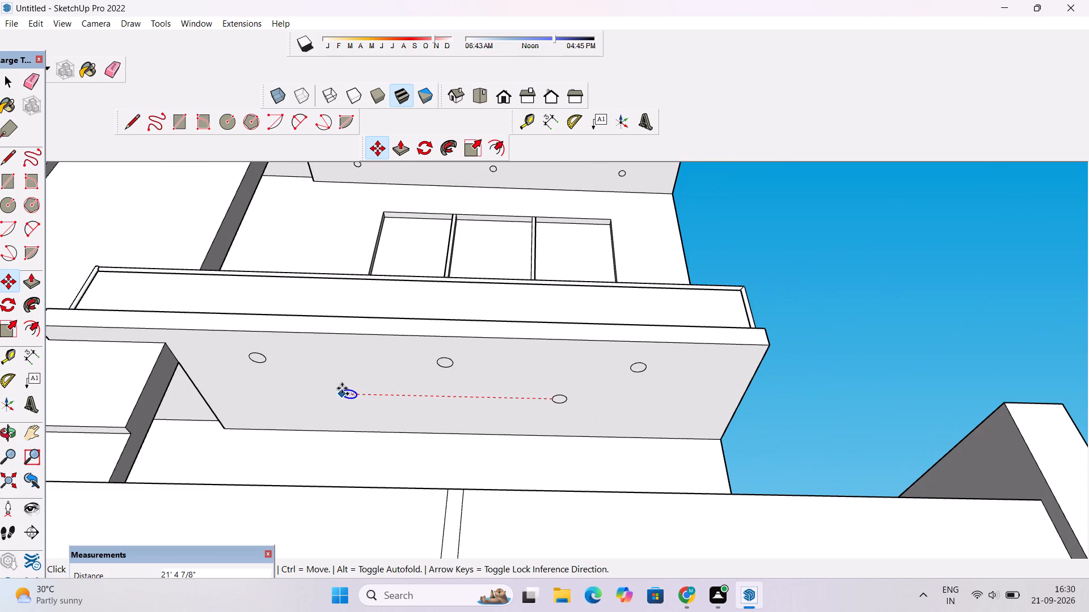
click(344, 387)
key(space)
scroll(386, 381, down, 5)
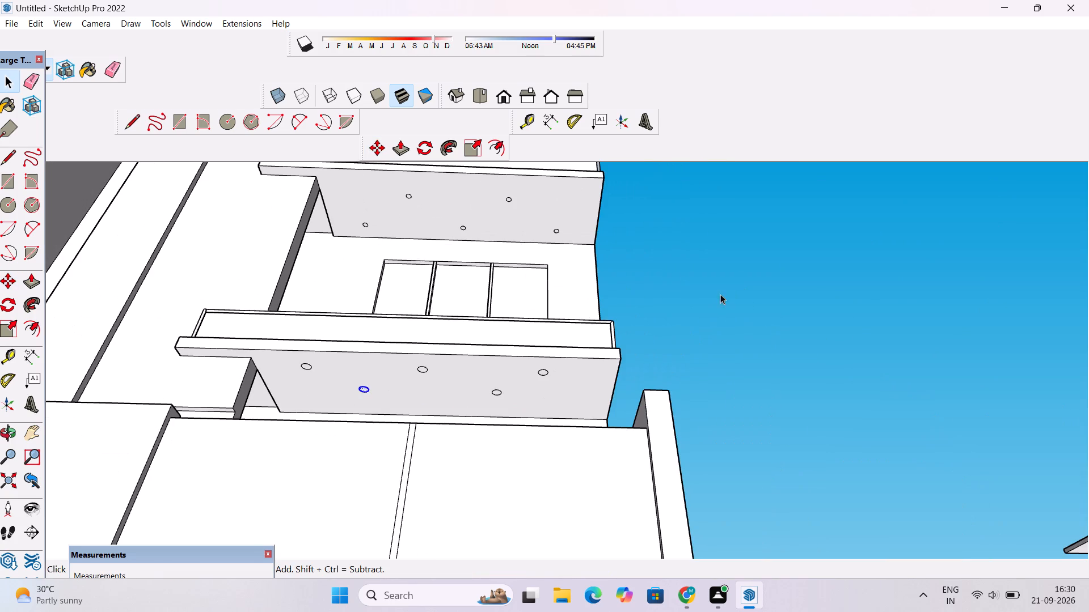
click(728, 293)
Examine the whole house front from below, straight on and from above, including both balcony undersides.
scroll(551, 367, down, 3)
key(o)
scroll(583, 322, down, 3)
drag(590, 347, 593, 381)
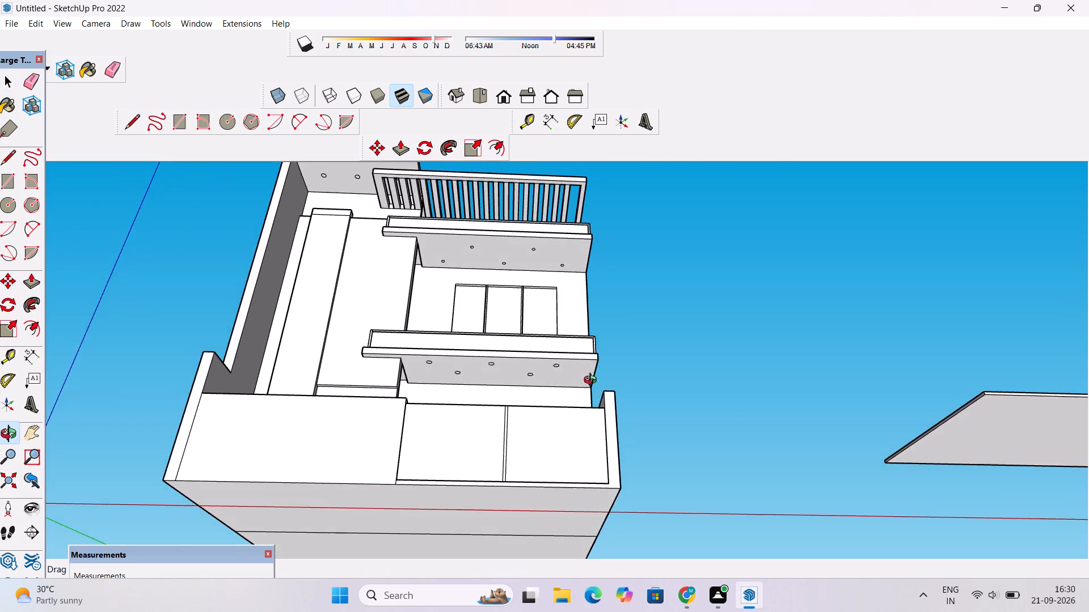
scroll(593, 380, down, 3)
drag(591, 349, 568, 403)
scroll(542, 346, up, 2)
shift+drag(541, 346, 581, 355)
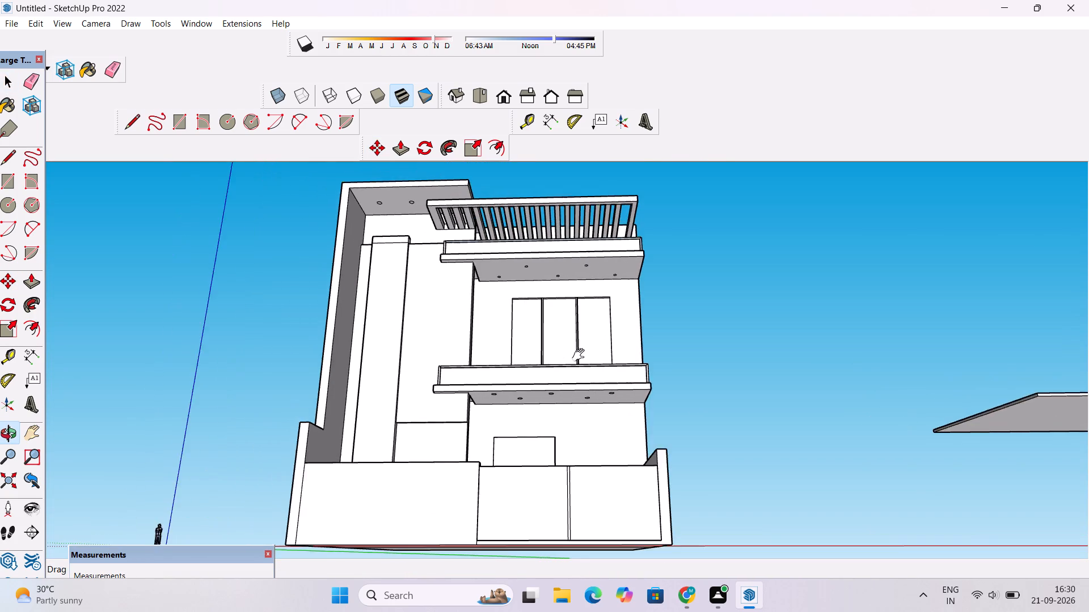
scroll(581, 355, down, 2)
drag(587, 350, 597, 372)
scroll(598, 372, down, 3)
drag(609, 348, 602, 369)
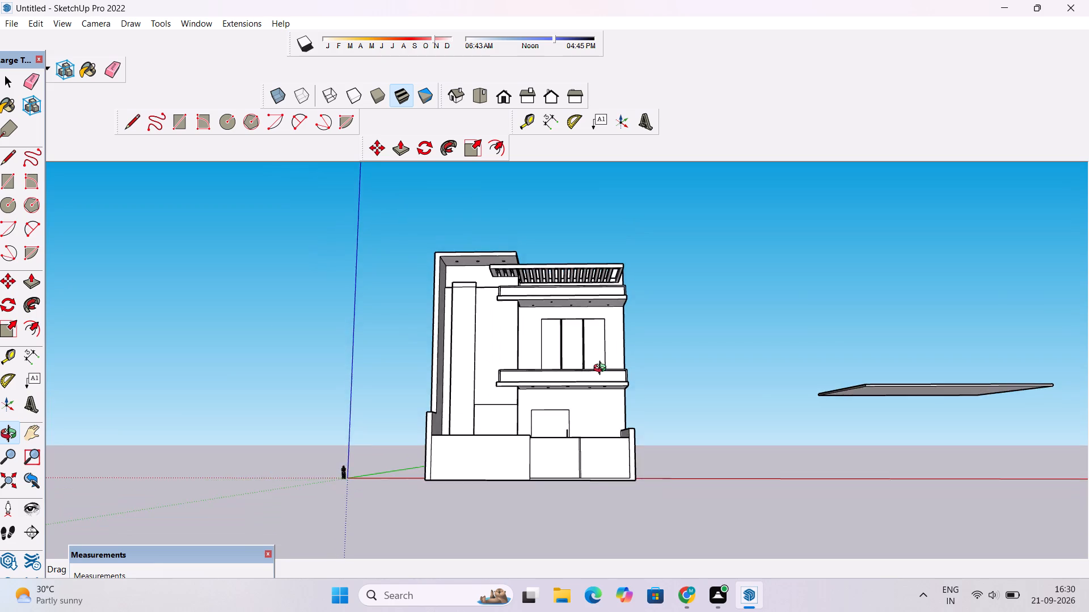
scroll(602, 369, down, 5)
drag(628, 351, 624, 422)
scroll(608, 348, up, 5)
shift+drag(601, 352, 601, 381)
scroll(601, 381, down, 3)
drag(601, 377, 602, 418)
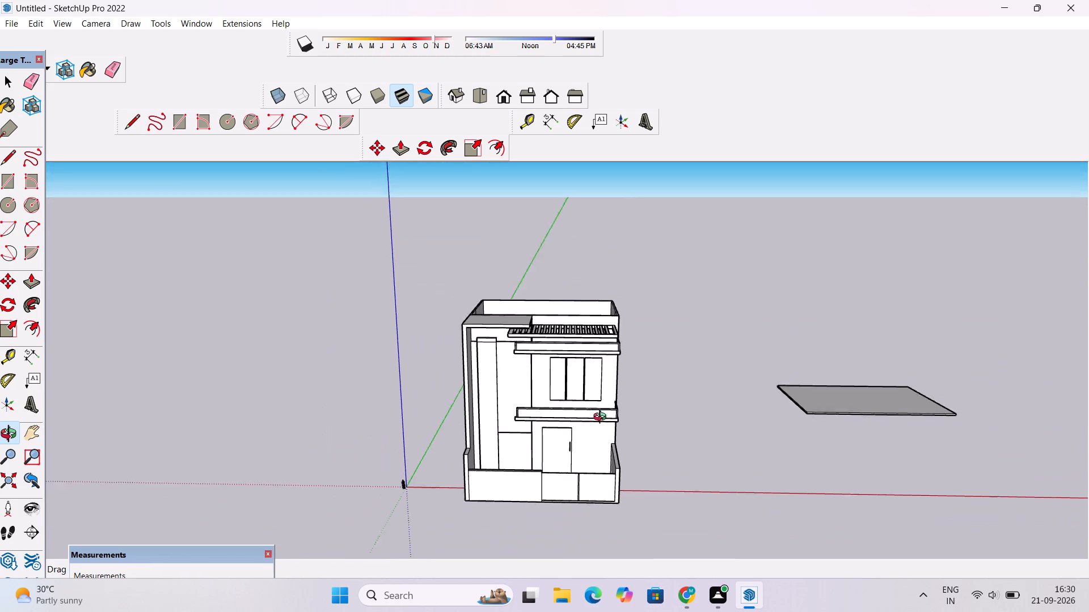
drag(602, 418, 602, 430)
Examine the tall column and adjoining wall up close, up to the undersides of the roof and upper balcony slabs.
scroll(506, 425, up, 10)
drag(483, 399, 537, 400)
shift+drag(472, 400, 673, 389)
drag(644, 390, 616, 390)
scroll(614, 390, up, 6)
shift+drag(655, 367, 571, 378)
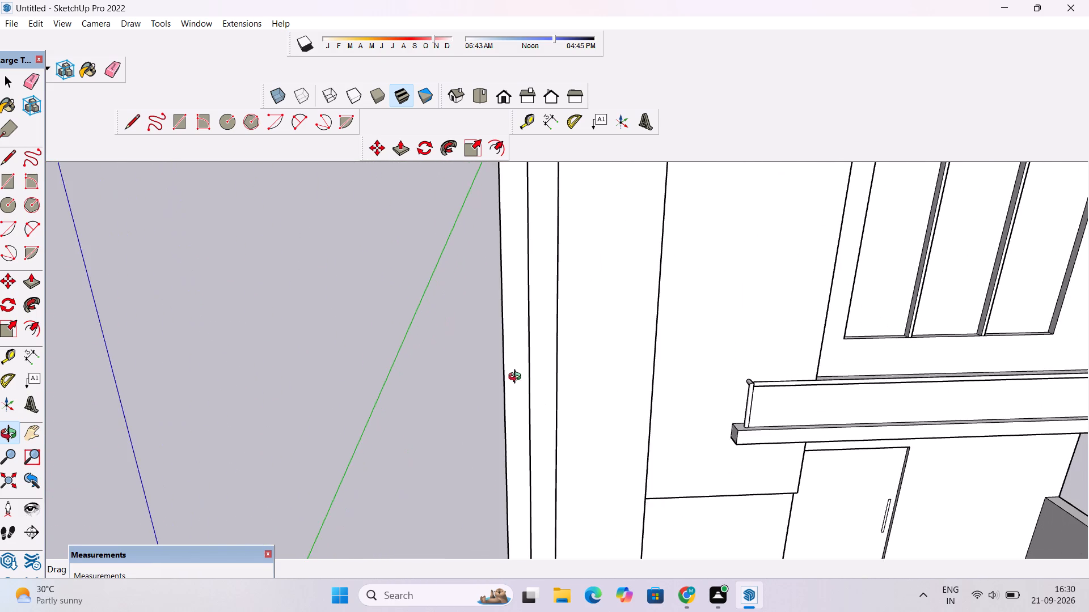
scroll(505, 379, down, 9)
drag(620, 372, 586, 342)
scroll(517, 364, up, 8)
drag(538, 380, 539, 380)
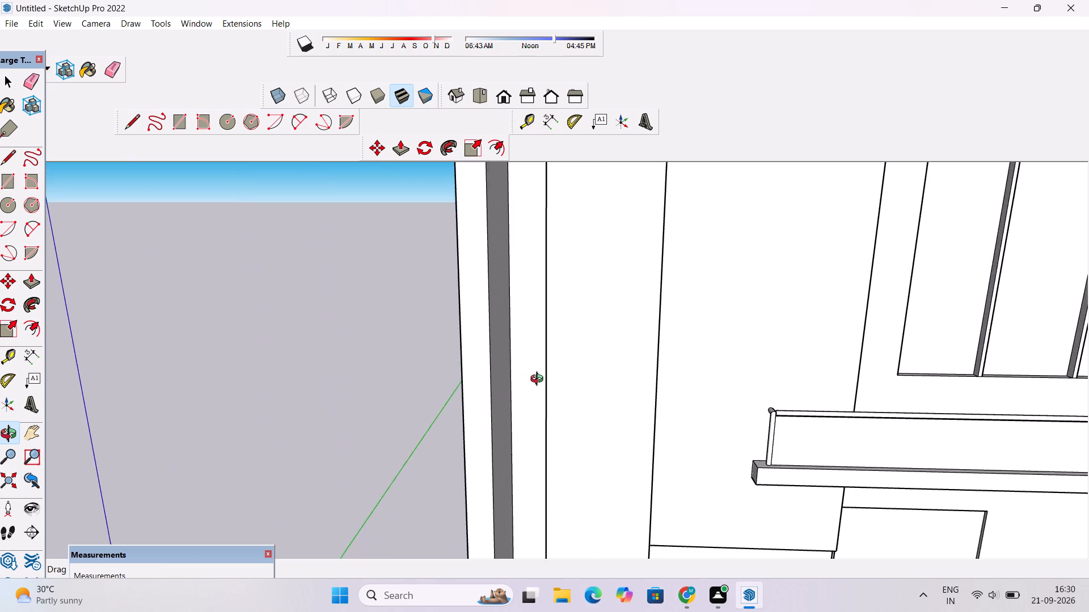
drag(539, 380, 555, 377)
scroll(556, 365, up, 1)
shift+drag(559, 356, 546, 368)
shift+drag(534, 373, 534, 338)
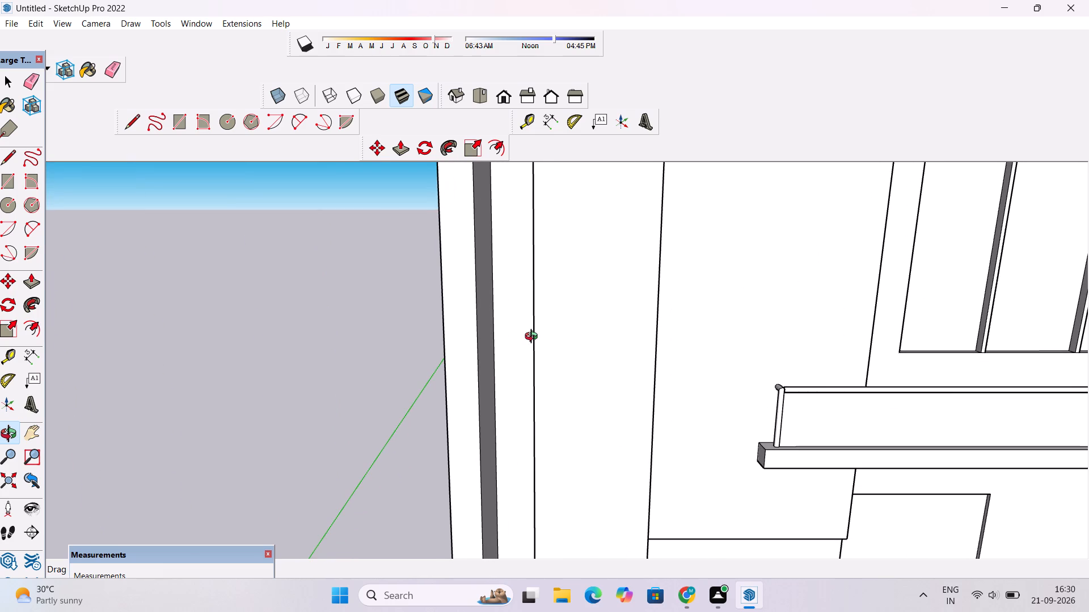
scroll(547, 338, down, 2)
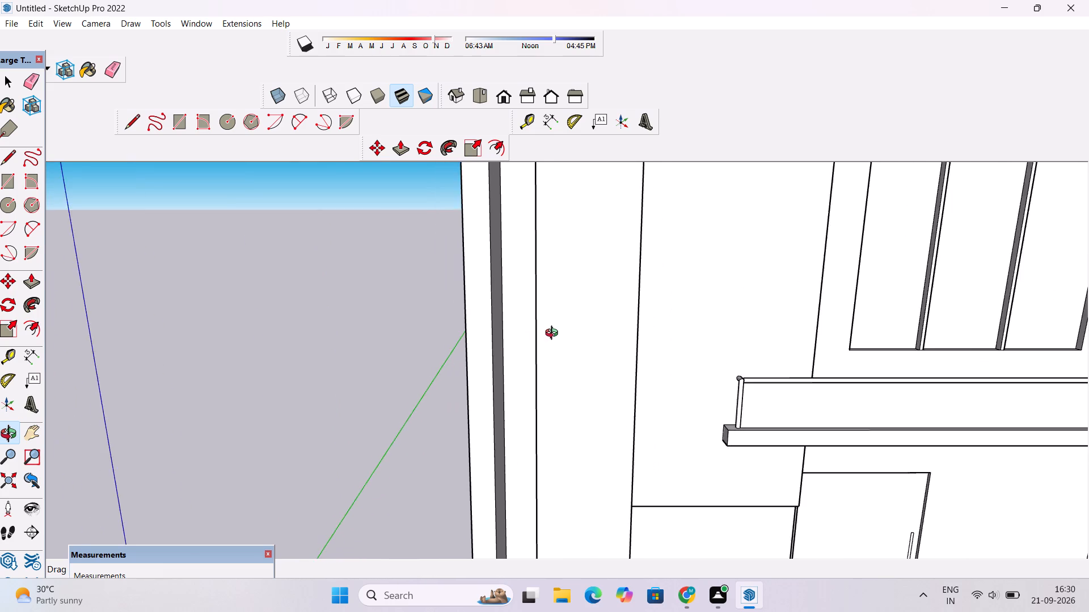
scroll(554, 334, down, 7)
drag(641, 342, 693, 211)
scroll(691, 234, up, 3)
drag(697, 271, 673, 222)
shift+drag(648, 243, 618, 345)
scroll(617, 331, up, 3)
drag(636, 321, 617, 251)
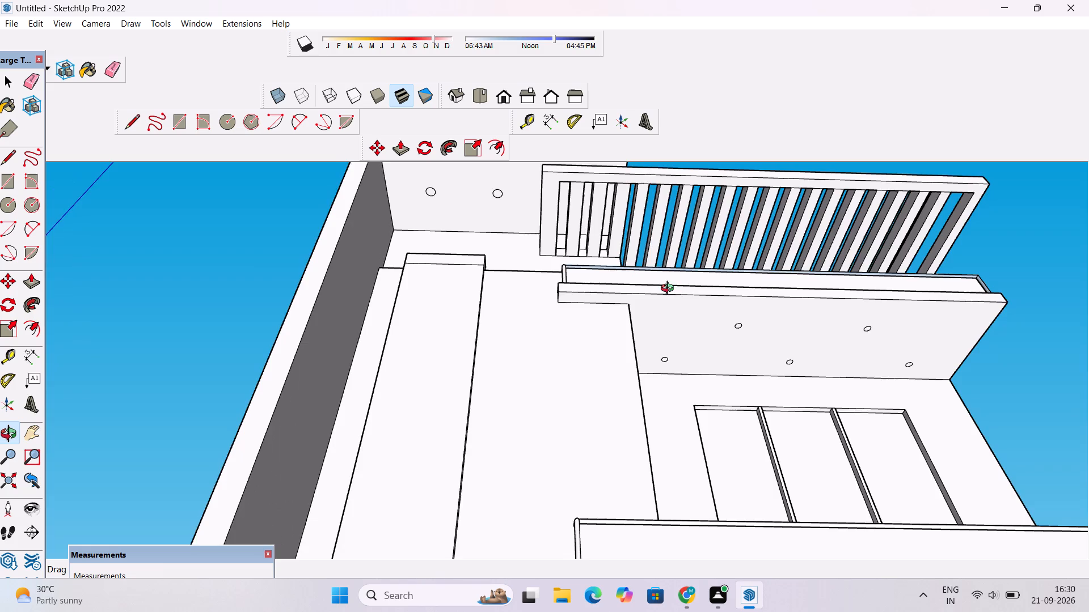
drag(670, 290, 650, 262)
shift+drag(649, 263, 623, 292)
Draw a circle of 6" radius on the underside of the upper balcony slab's narrow overhanging strip, at the tall column end.
scroll(622, 315, up, 4)
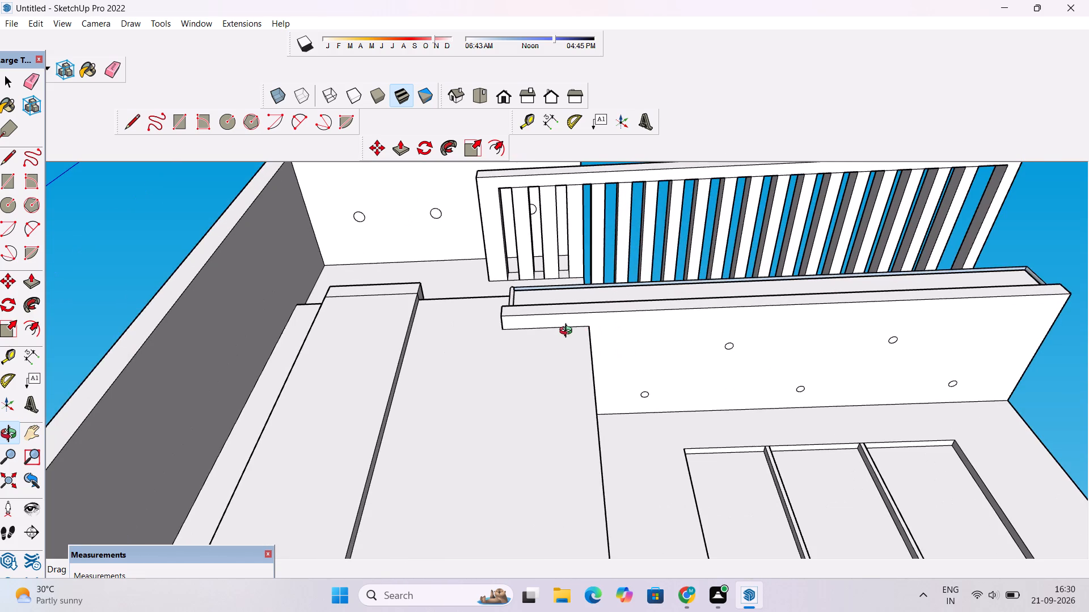
scroll(568, 332, up, 5)
drag(538, 316, 555, 287)
scroll(555, 287, up, 3)
key(c)
click(521, 294)
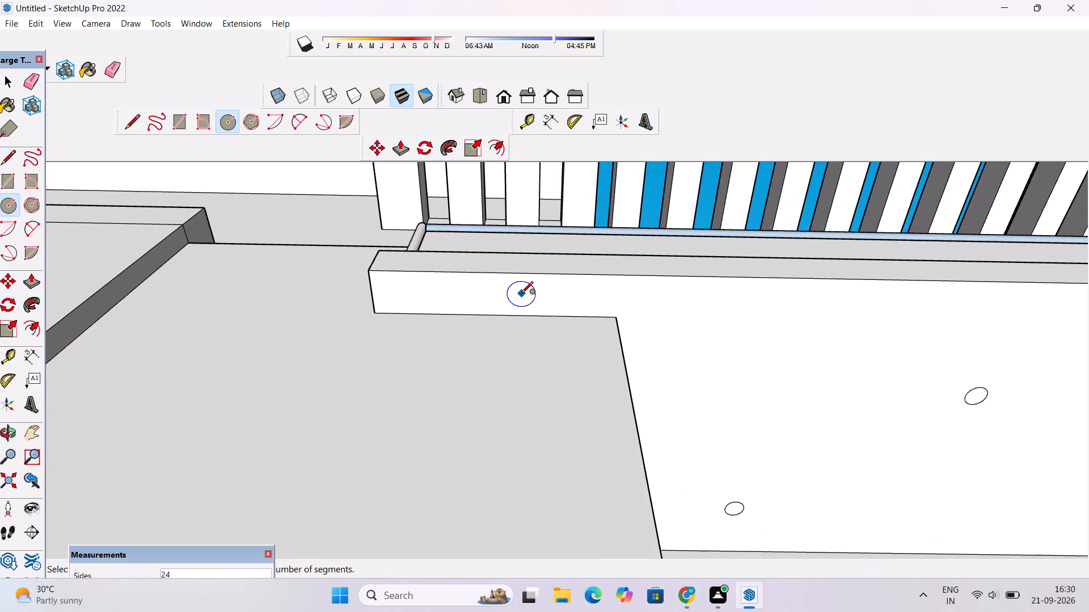
text(6")
key(Return)
Draw a matching circle of 6" radius on the underside of the lower balcony slab's narrow overhanging strip, at the tall column end.
scroll(526, 282, down, 7)
scroll(526, 282, up, 1)
scroll(526, 282, down, 2)
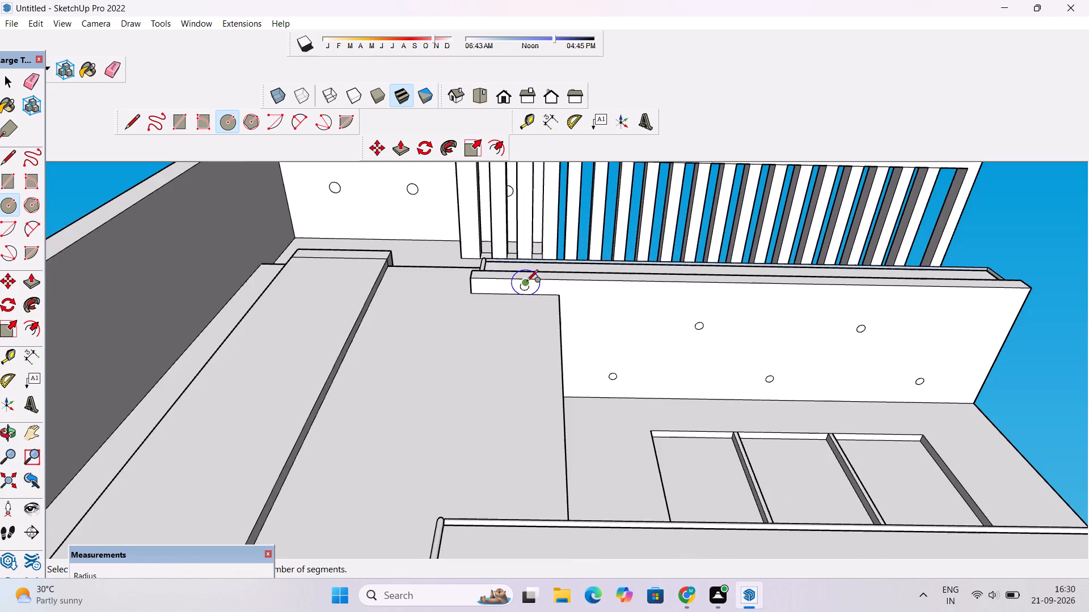
scroll(526, 282, down, 12)
scroll(535, 381, up, 10)
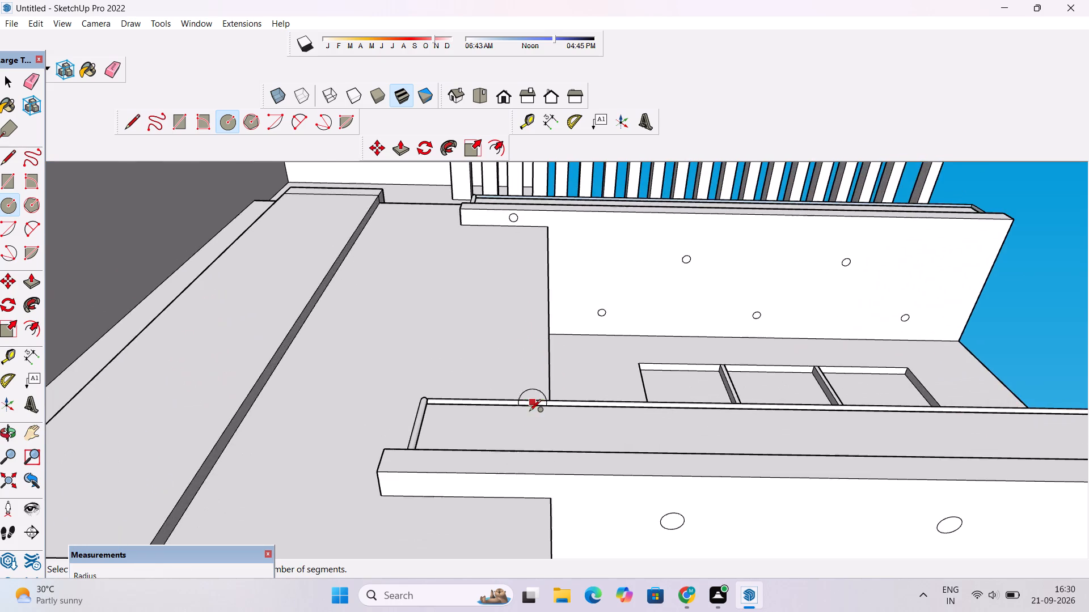
scroll(512, 375, down, 5)
scroll(517, 379, up, 7)
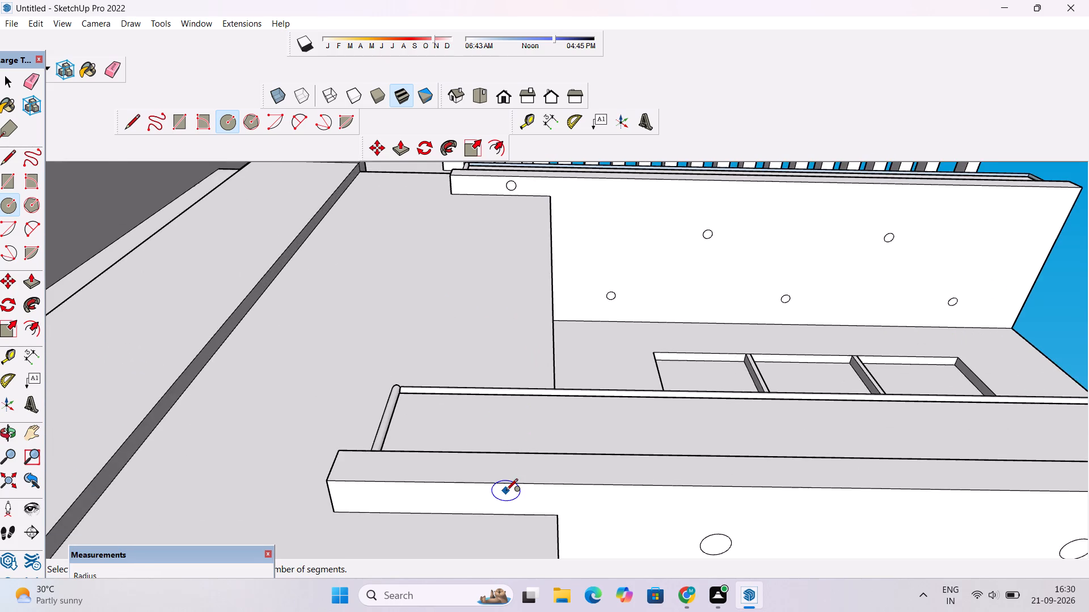
scroll(506, 491, up, 8)
click(407, 503)
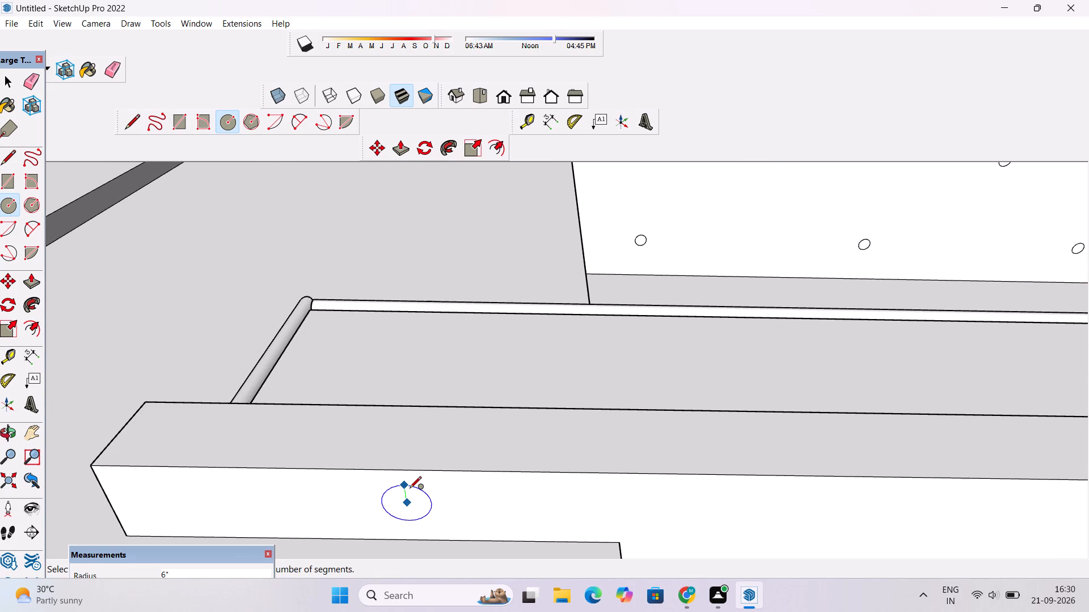
click(410, 489)
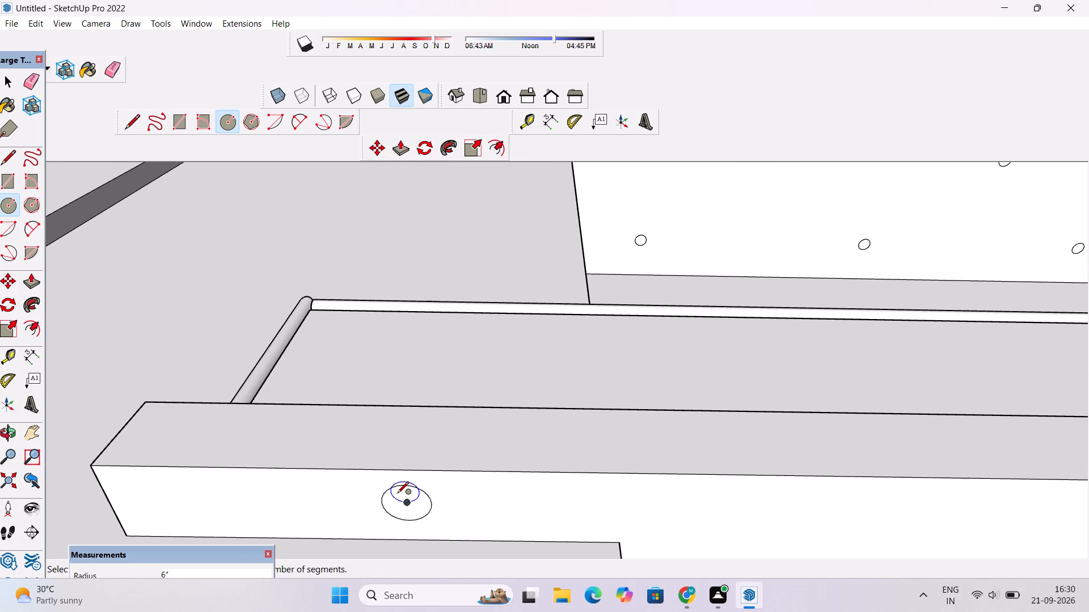
Examine the whole house from below, from the side and from the front, including the circles under the roof and balconies.
scroll(384, 484, down, 14)
key(o)
scroll(407, 464, down, 6)
drag(472, 402, 454, 485)
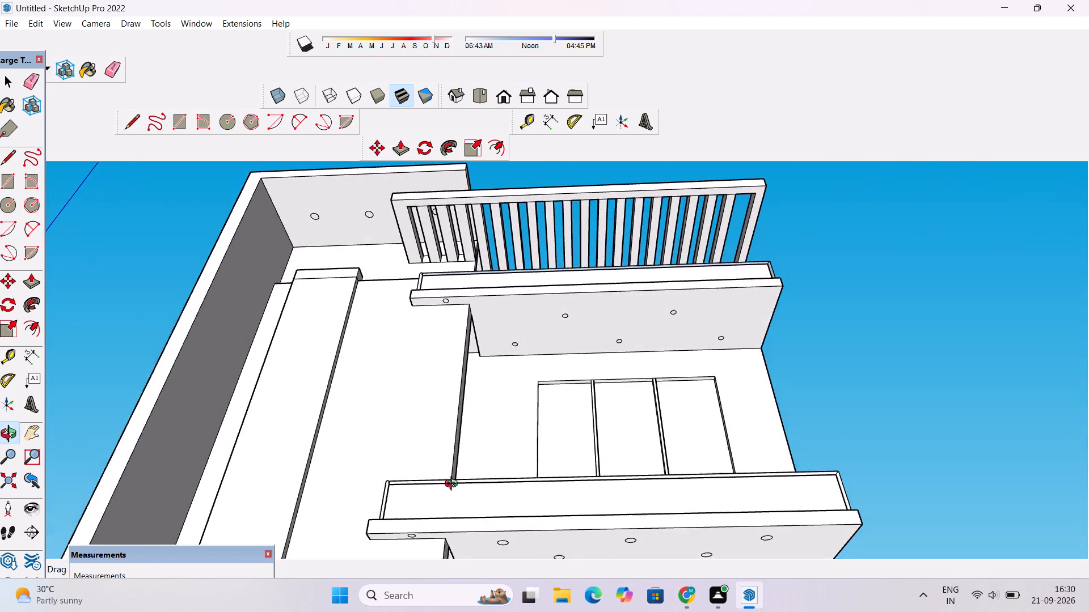
scroll(453, 484, down, 4)
shift+drag(442, 484, 439, 382)
scroll(439, 373, down, 5)
drag(413, 391, 438, 419)
scroll(438, 419, down, 5)
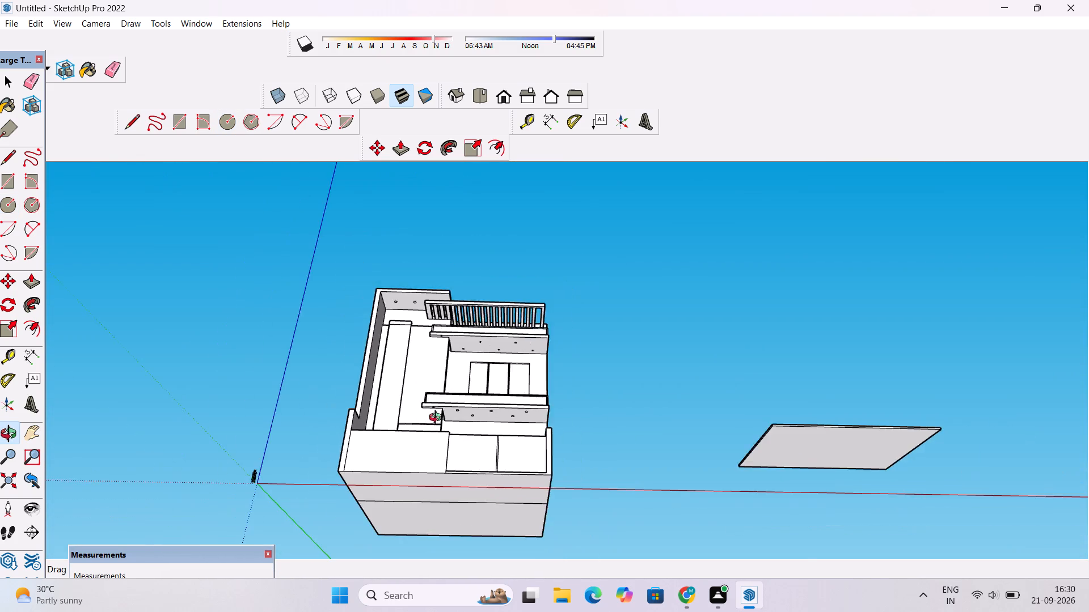
drag(398, 410, 546, 393)
scroll(550, 390, up, 2)
scroll(506, 440, down, 5)
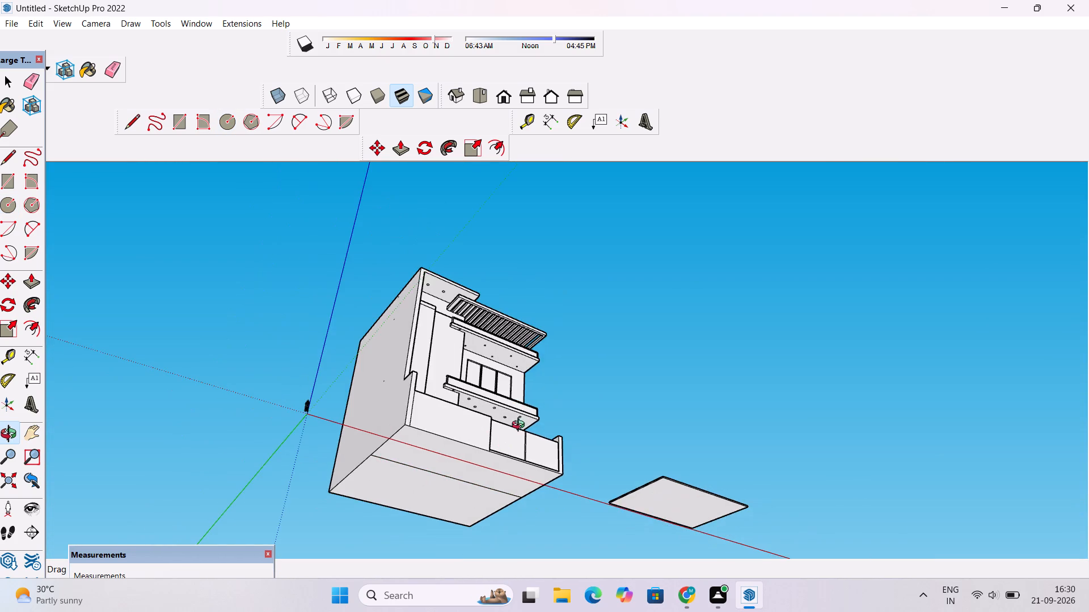
drag(531, 388, 501, 524)
scroll(526, 437, up, 4)
drag(646, 381, 496, 398)
scroll(468, 399, up, 3)
scroll(468, 399, down, 4)
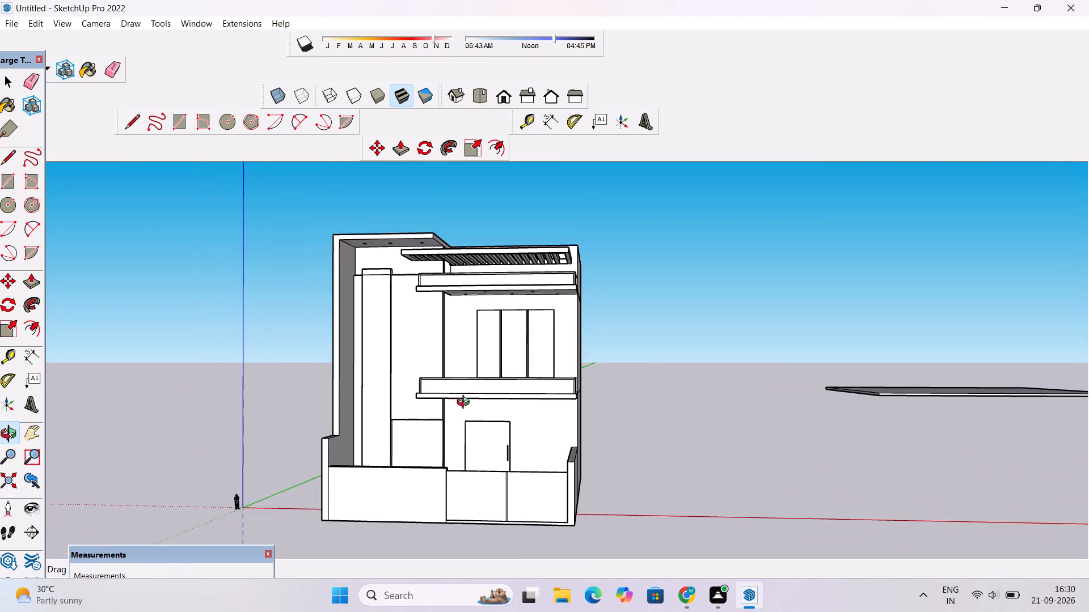
drag(456, 419, 470, 356)
scroll(461, 355, up, 5)
drag(448, 361, 513, 253)
scroll(513, 252, down, 4)
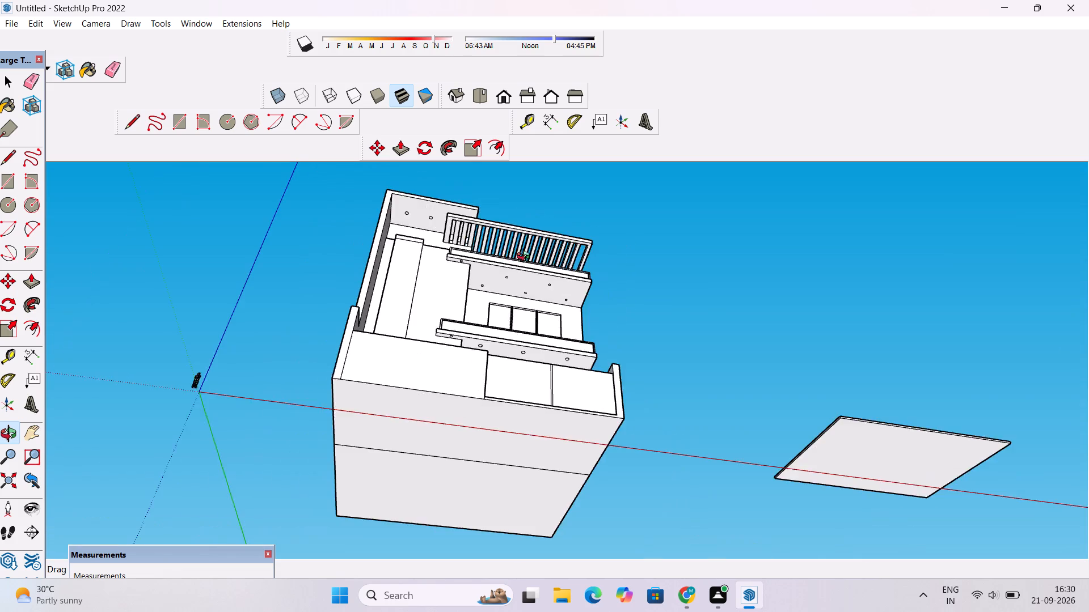
drag(526, 257, 475, 292)
scroll(470, 292, down, 5)
drag(471, 295, 454, 385)
scroll(450, 295, up, 4)
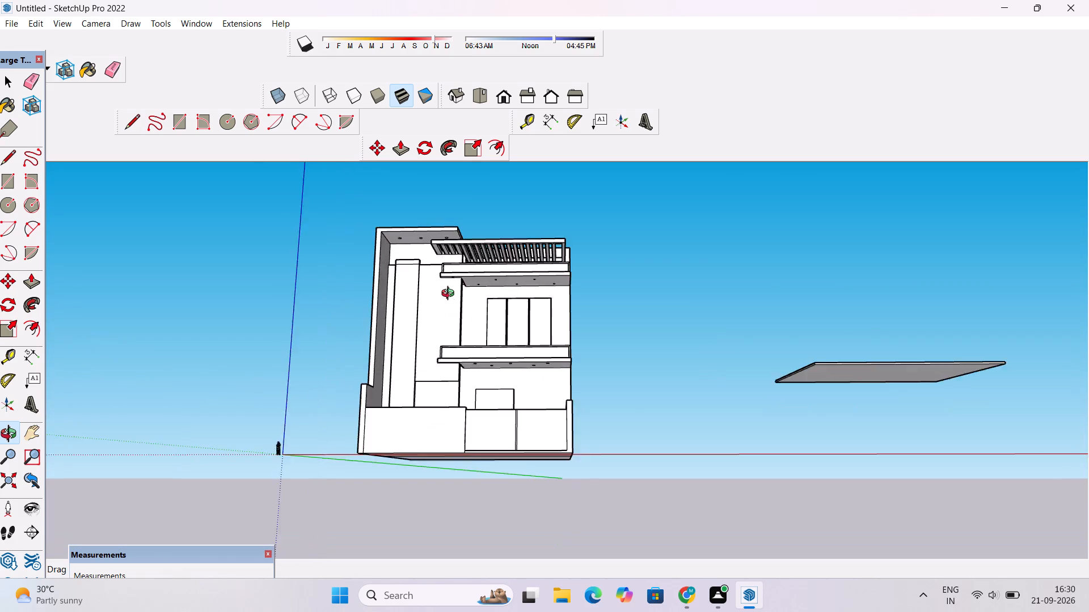
drag(453, 305, 477, 384)
scroll(472, 384, up, 3)
scroll(446, 388, down, 4)
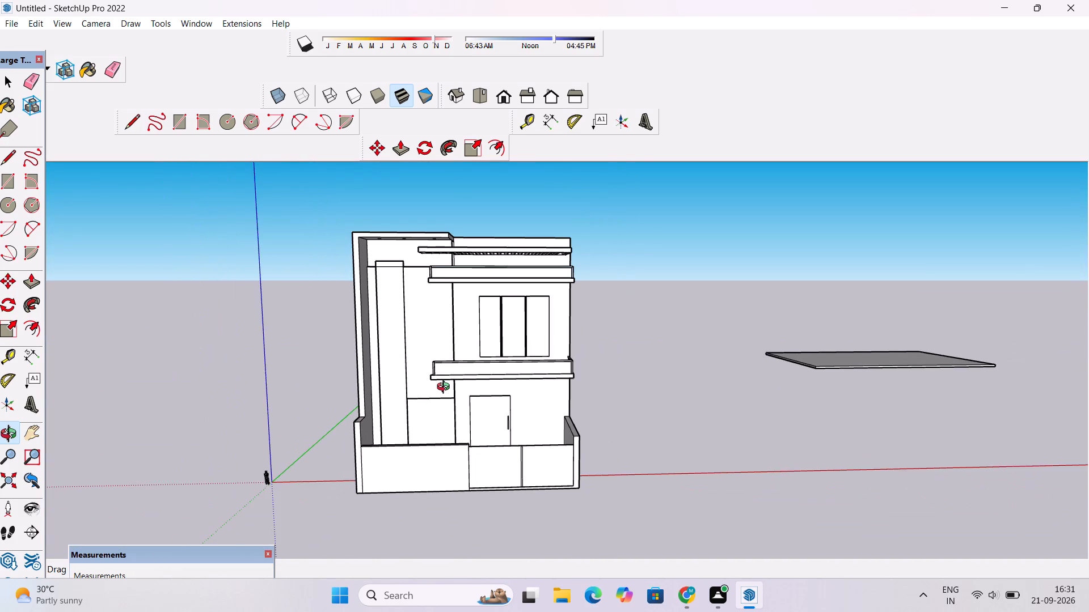
Examine the whole house from the front, from above and from below, including the circles under the roof and balcony slabs.
scroll(446, 385, up, 1)
scroll(446, 385, down, 3)
drag(484, 323, 480, 392)
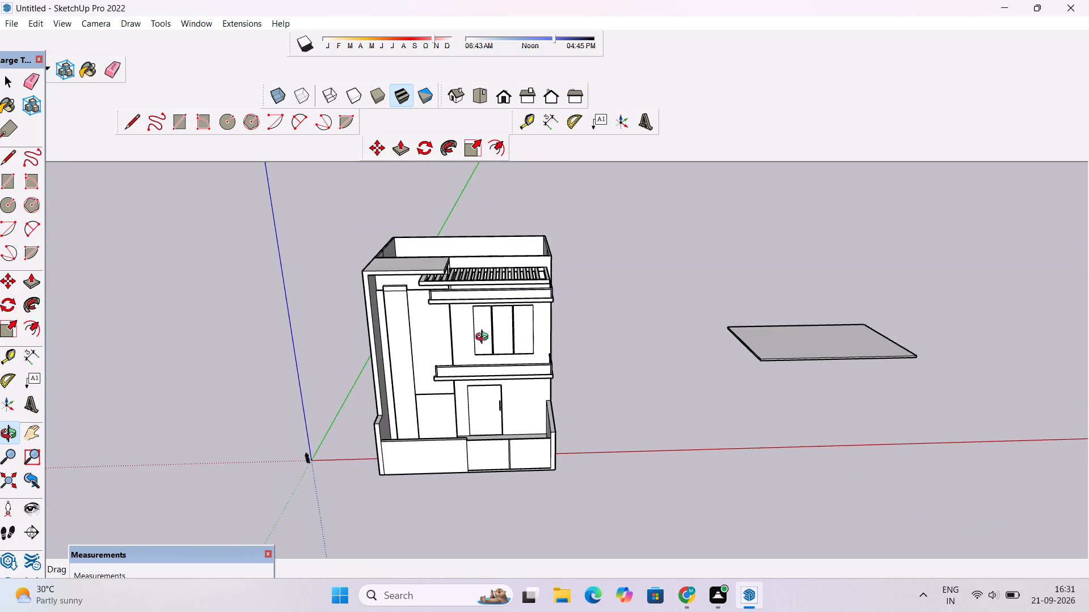
scroll(492, 287, up, 5)
shift+drag(492, 291, 476, 335)
drag(473, 366, 475, 267)
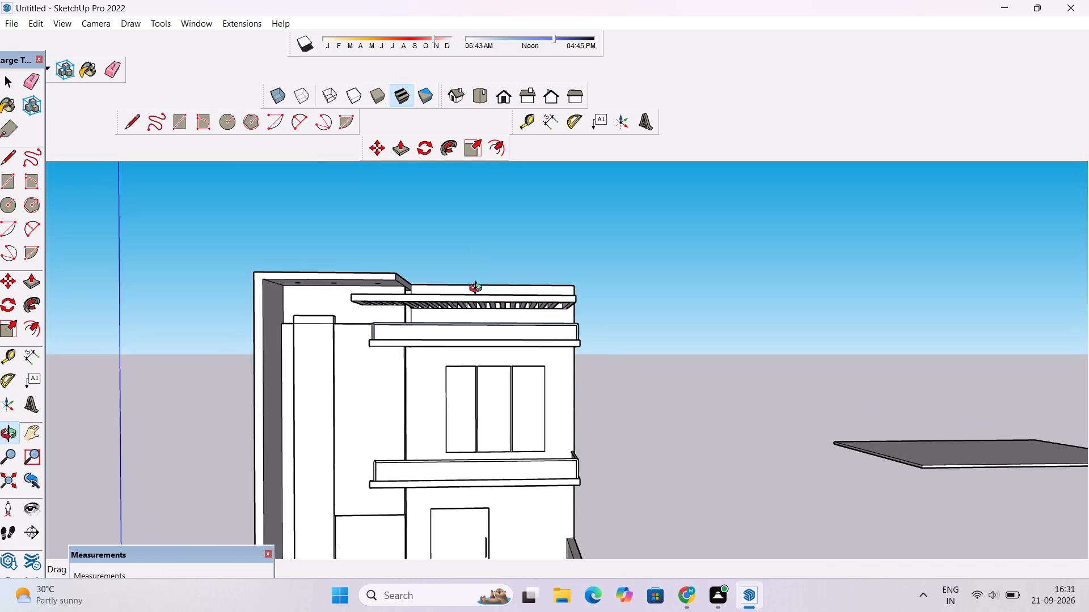
drag(478, 320, 481, 254)
scroll(408, 297, up, 3)
shift+drag(406, 300, 480, 311)
shift+scroll(480, 311, up, 4)
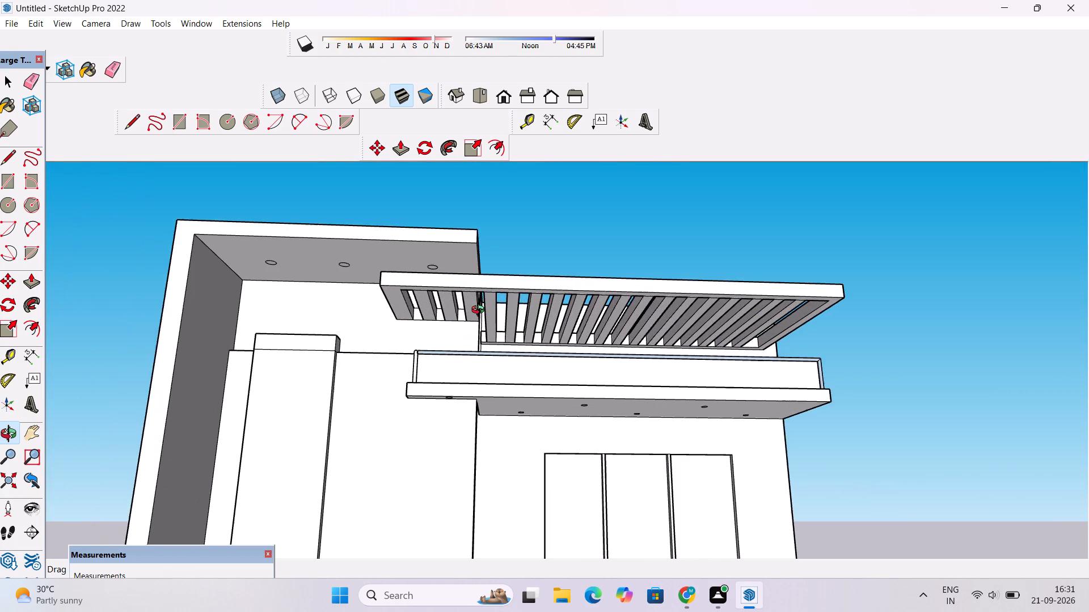
drag(475, 313, 461, 360)
scroll(463, 275, down, 6)
drag(467, 288, 483, 346)
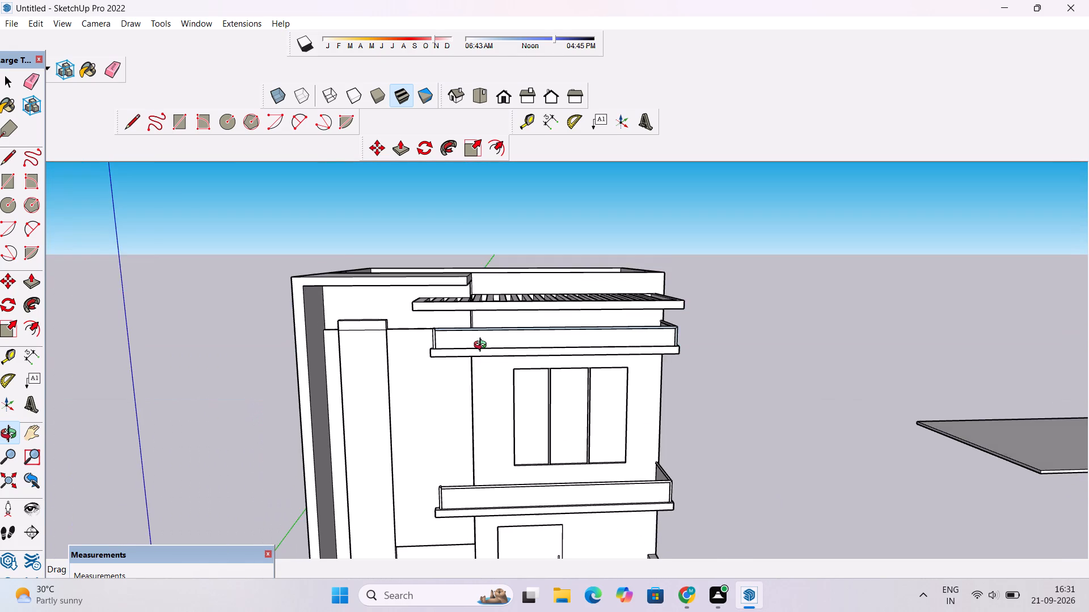
scroll(482, 345, down, 4)
scroll(478, 344, up, 1)
scroll(478, 338, down, 6)
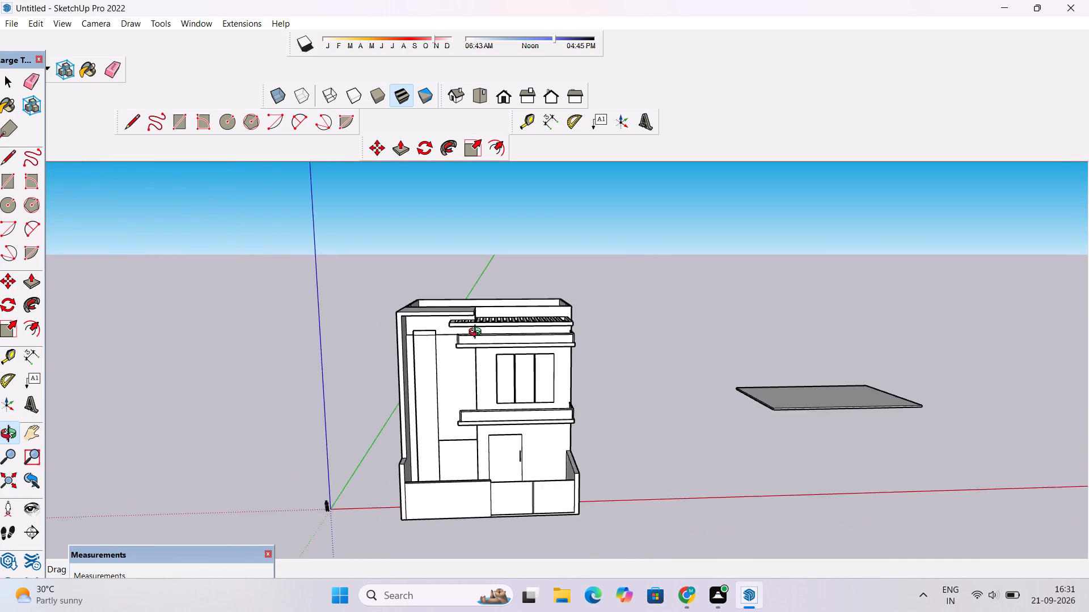
scroll(478, 333, down, 3)
shift+drag(474, 461, 480, 405)
scroll(472, 396, up, 3)
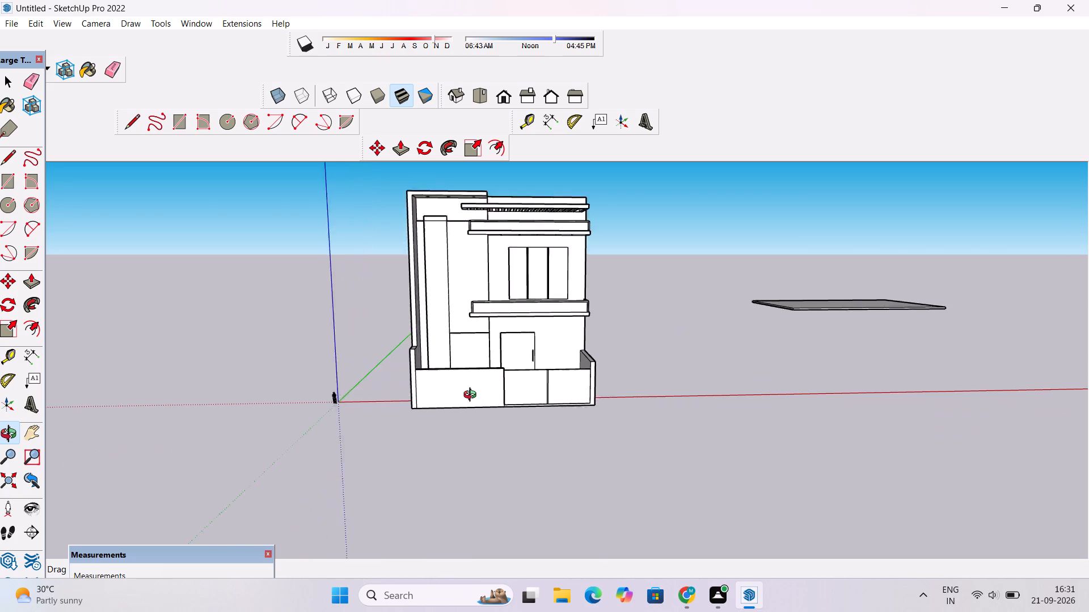
Draw a narrow vertical handle rectangle about 4' 8" by 6" on the front gate's left leaf, beside the centre strip.
scroll(472, 396, up, 4)
drag(471, 431, 469, 336)
scroll(510, 361, up, 4)
drag(511, 373, 514, 433)
scroll(612, 405, up, 5)
shift+drag(618, 401, 568, 363)
shift+scroll(474, 366, up, 3)
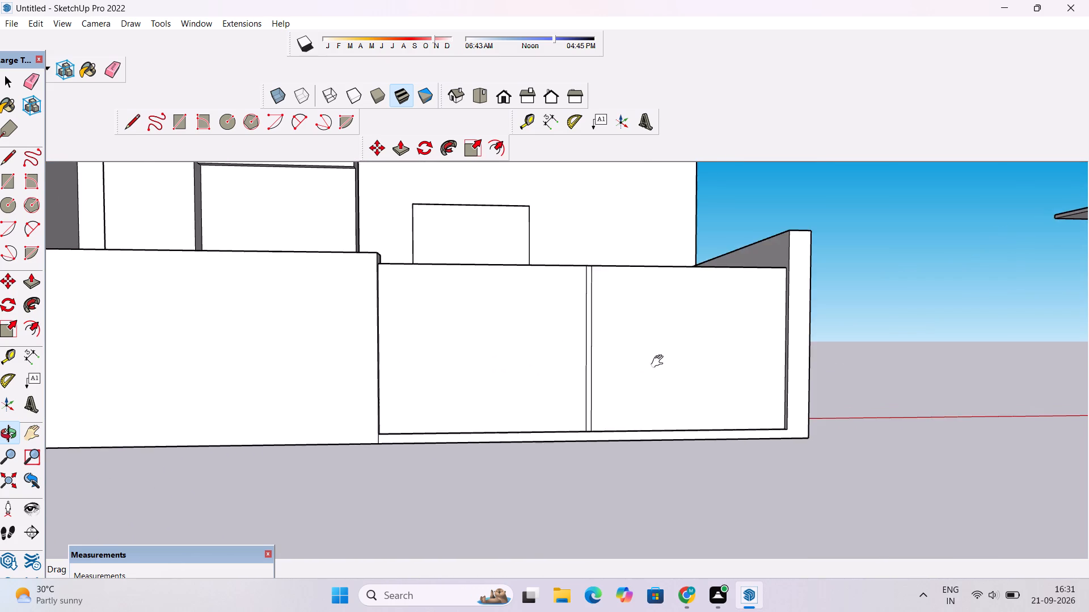
shift+drag(660, 362, 569, 350)
drag(556, 362, 556, 382)
scroll(556, 382, down, 3)
key(r)
scroll(503, 347, up, 3)
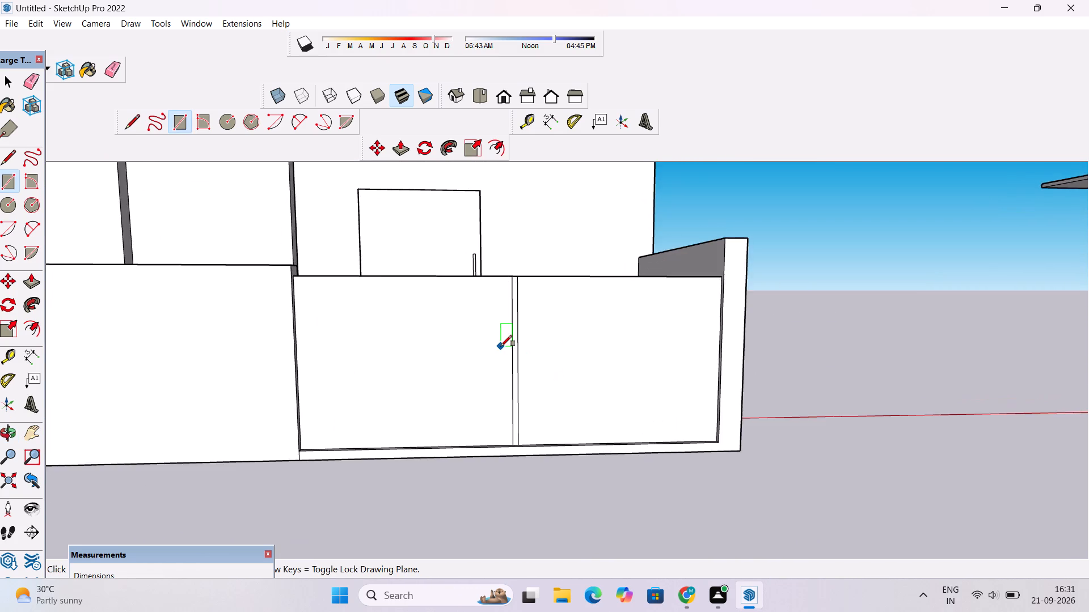
scroll(498, 346, up, 4)
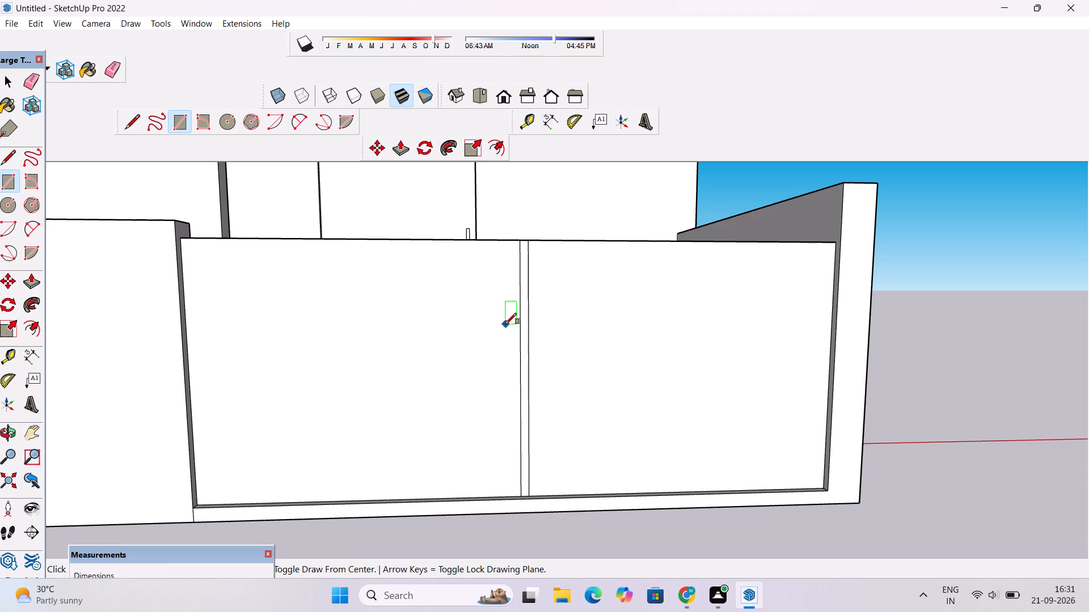
click(505, 324)
scroll(509, 391, up, 3)
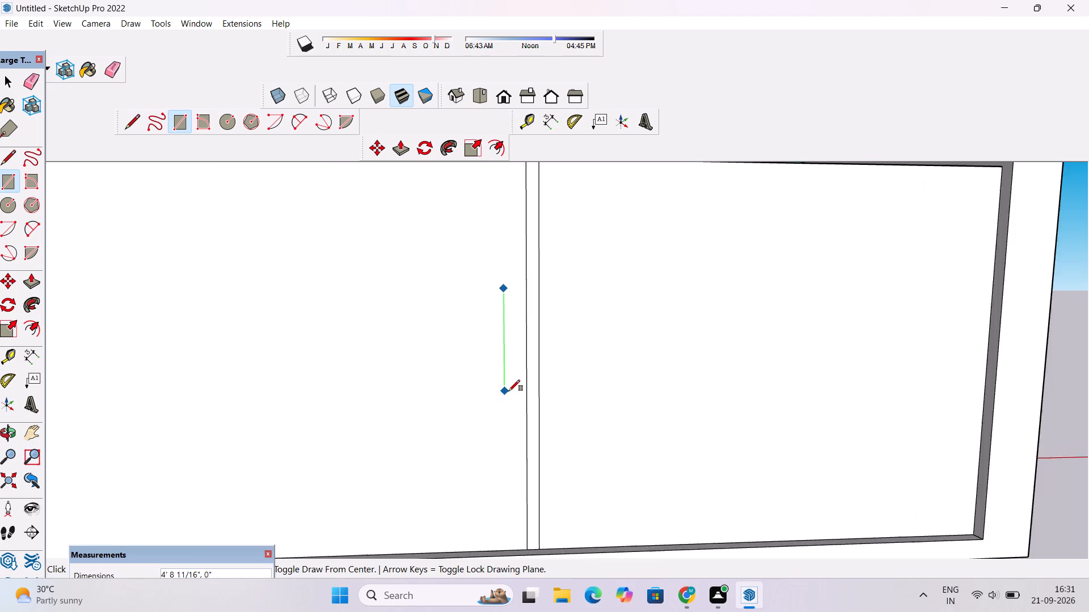
scroll(509, 391, up, 4)
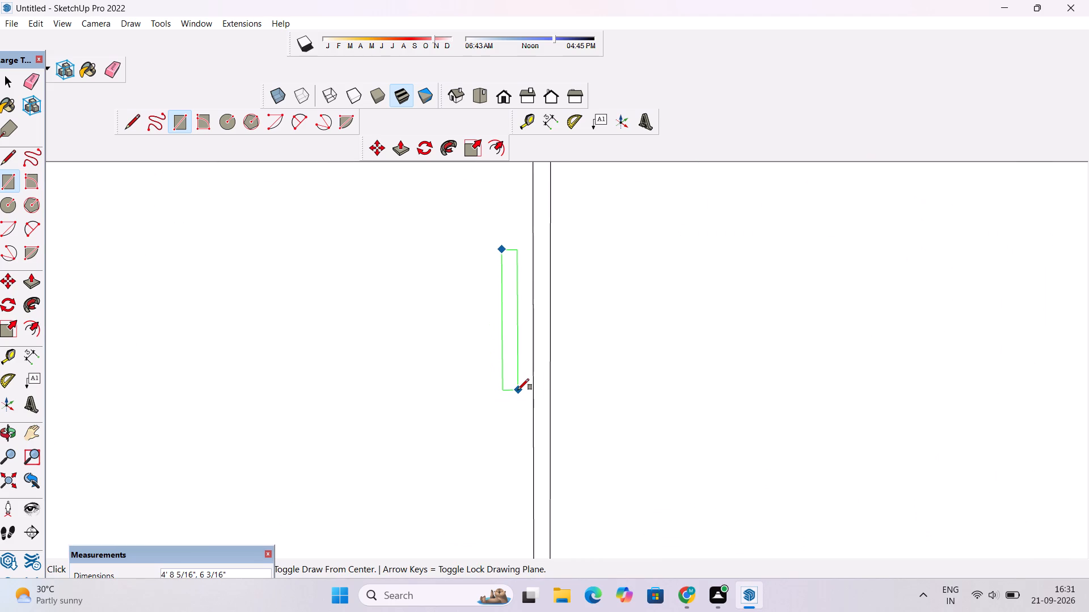
click(517, 390)
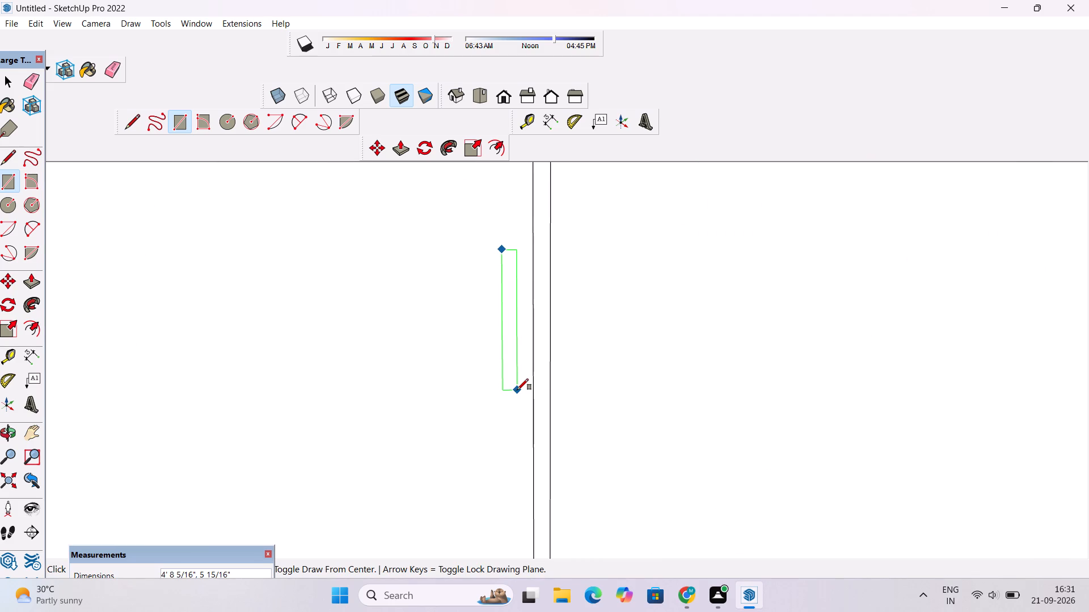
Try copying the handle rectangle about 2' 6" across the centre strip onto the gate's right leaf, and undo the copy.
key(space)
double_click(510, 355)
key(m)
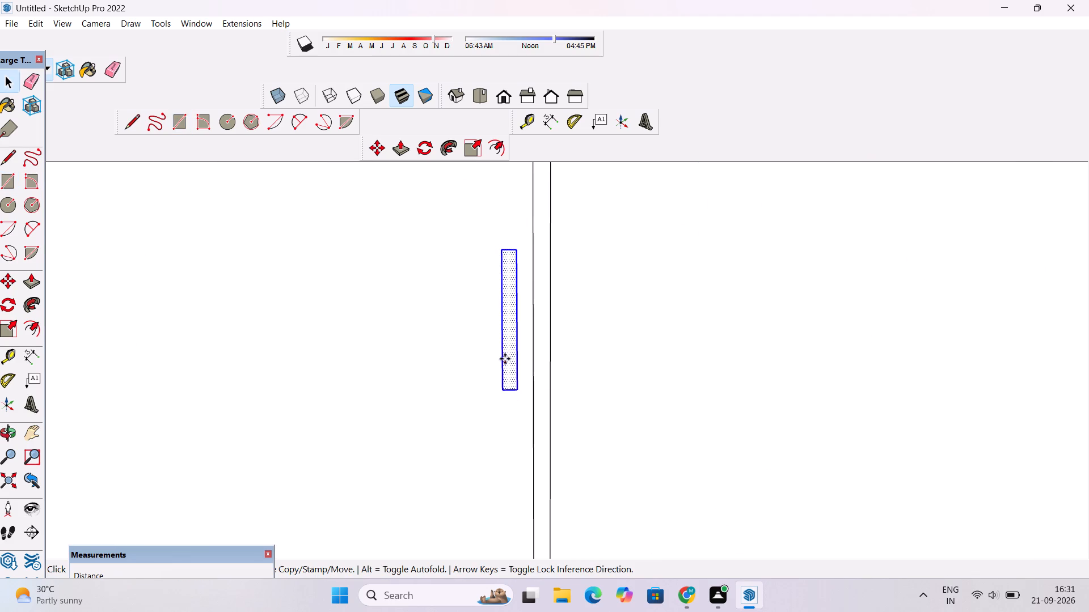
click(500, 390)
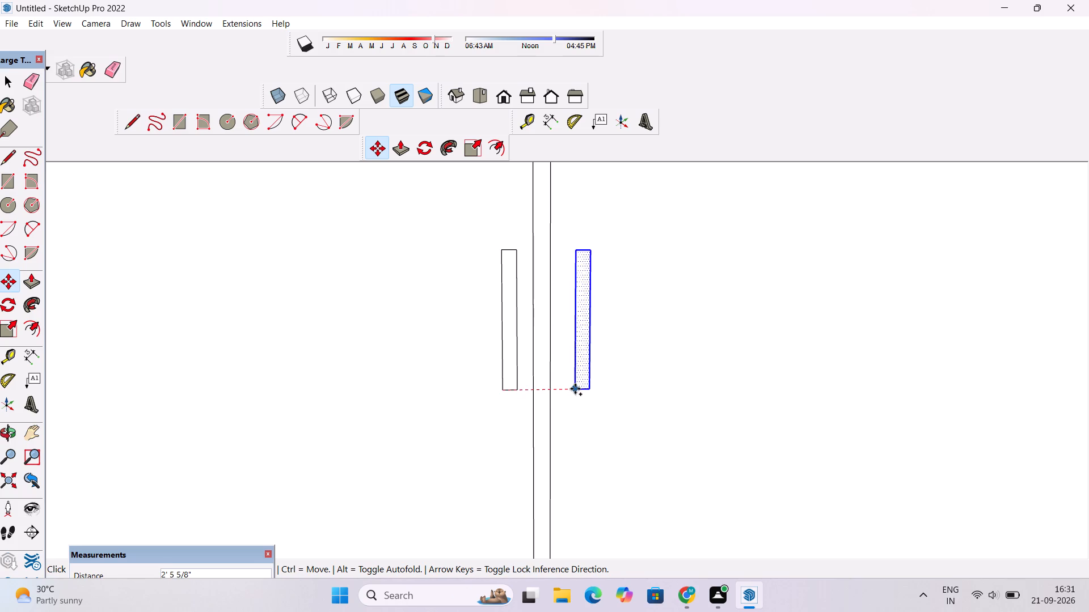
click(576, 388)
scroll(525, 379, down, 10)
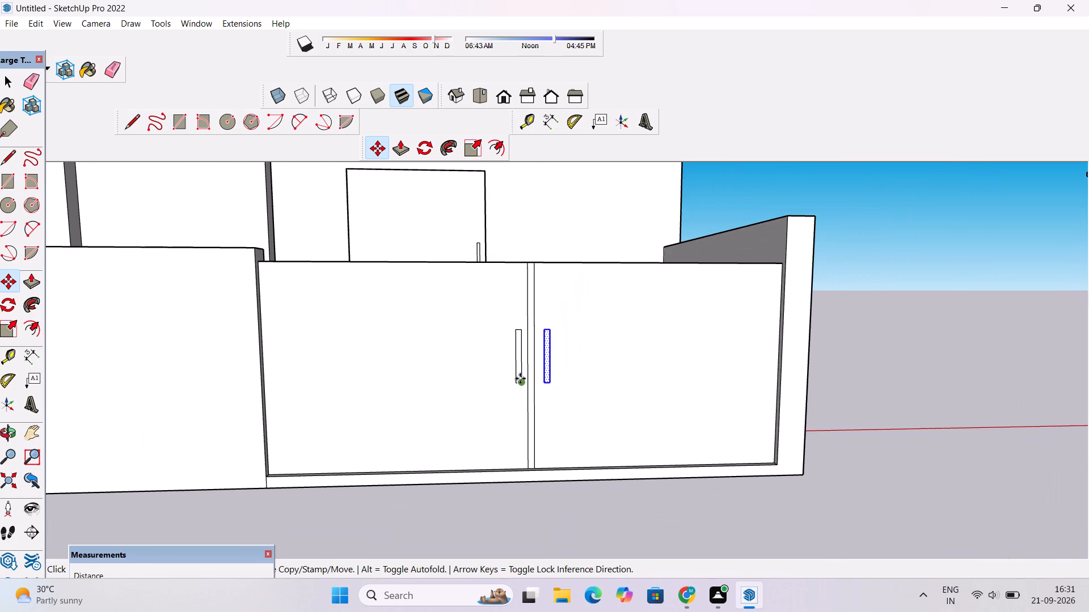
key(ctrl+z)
Copy the handle rectangle horizontally across the centre strip onto the gate's right leaf, at the same height, and clear the selection.
scroll(518, 377, up, 9)
key(space)
double_click(520, 367)
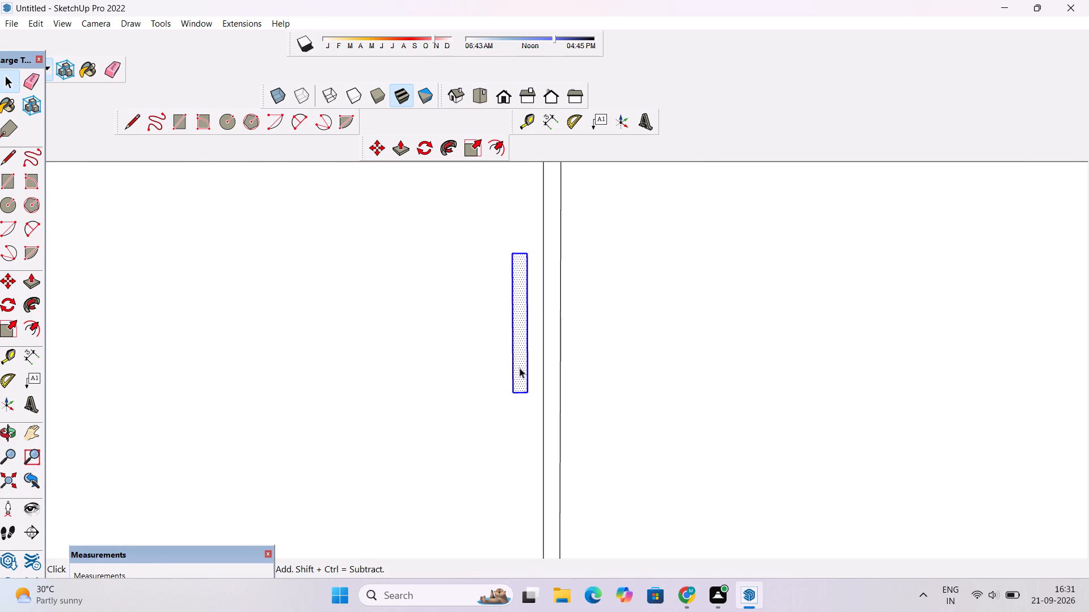
key(m)
scroll(512, 384, up, 4)
click(513, 396)
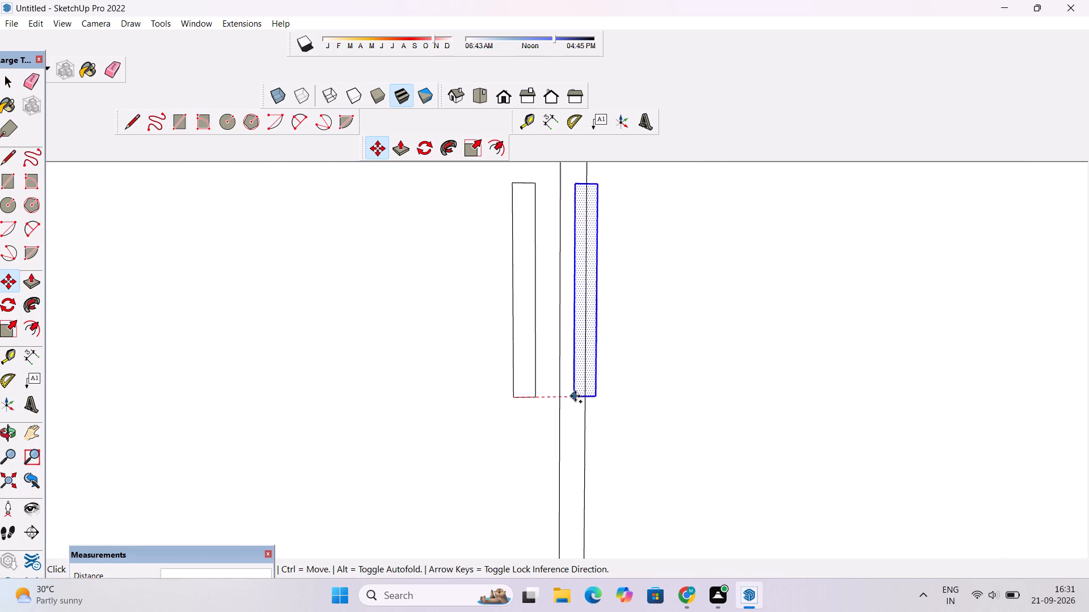
click(608, 394)
key(space)
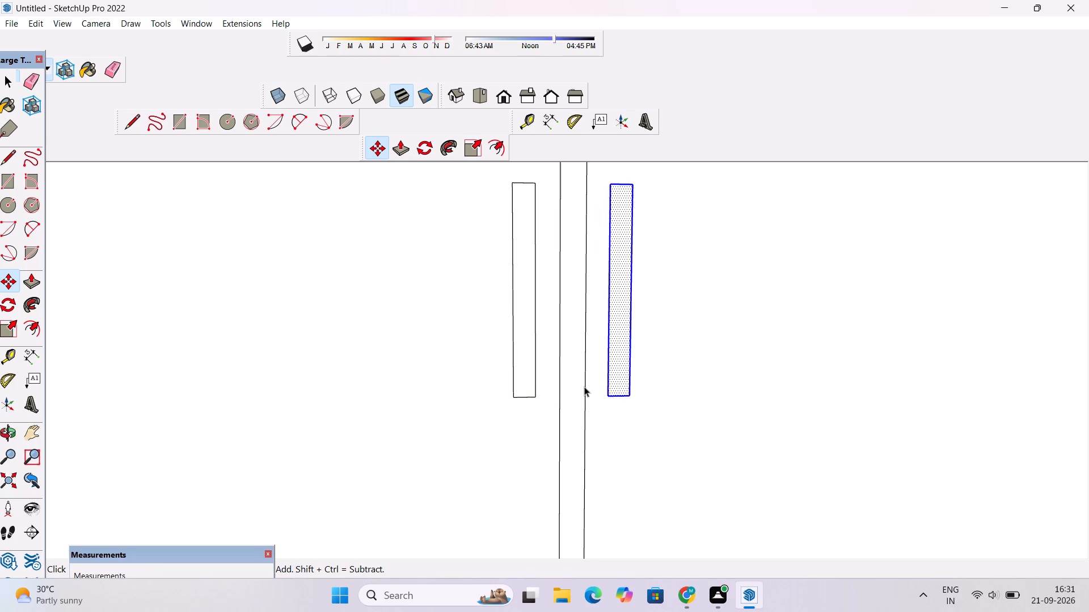
scroll(534, 378, down, 9)
key(o)
scroll(534, 342, down, 7)
drag(534, 342, 526, 392)
scroll(523, 390, down, 2)
key(space)
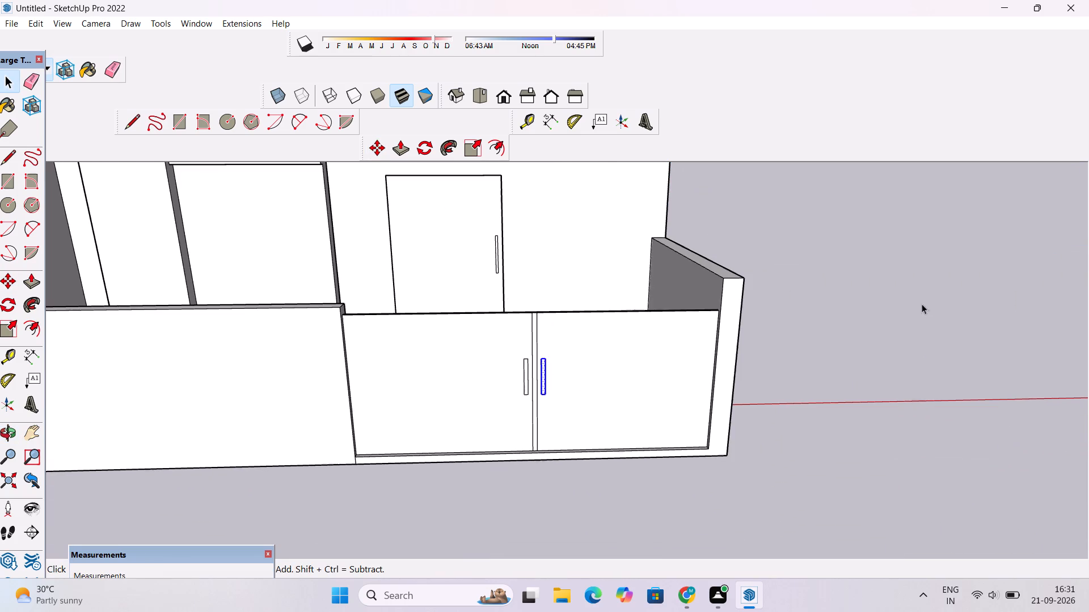
click(922, 304)
Examine the whole house from the front, the side, above and below, including the gate with its two handles.
scroll(792, 347, up, 2)
key(o)
scroll(745, 356, down, 4)
drag(662, 387, 668, 360)
scroll(668, 360, down, 4)
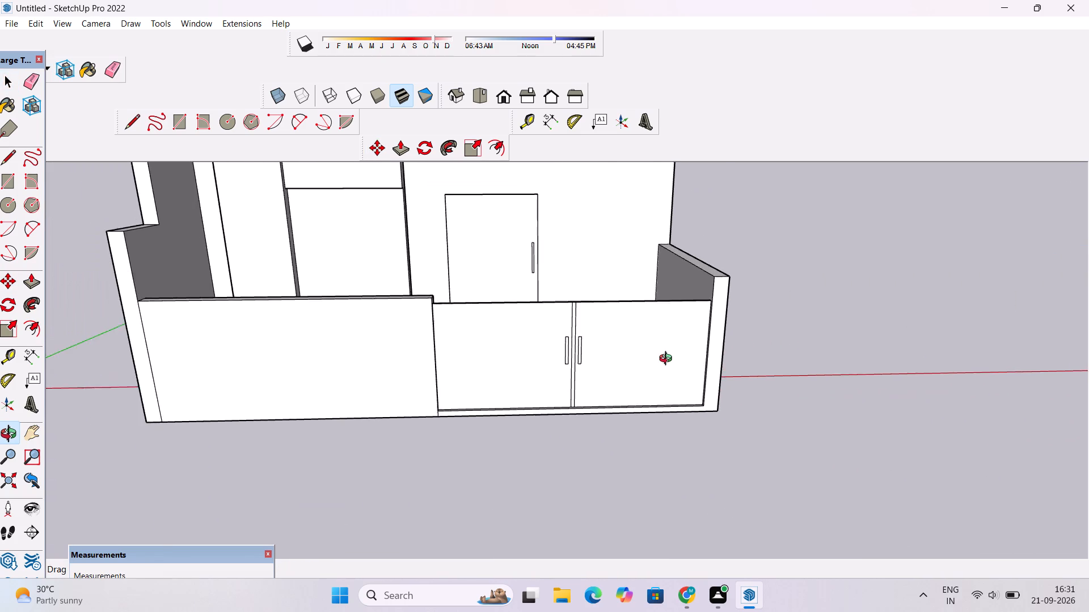
scroll(668, 360, down, 2)
drag(602, 409, 602, 352)
scroll(593, 344, down, 5)
shift+drag(604, 326, 581, 452)
scroll(481, 412, down, 4)
drag(461, 406, 905, 372)
drag(914, 370, 542, 419)
scroll(541, 419, down, 2)
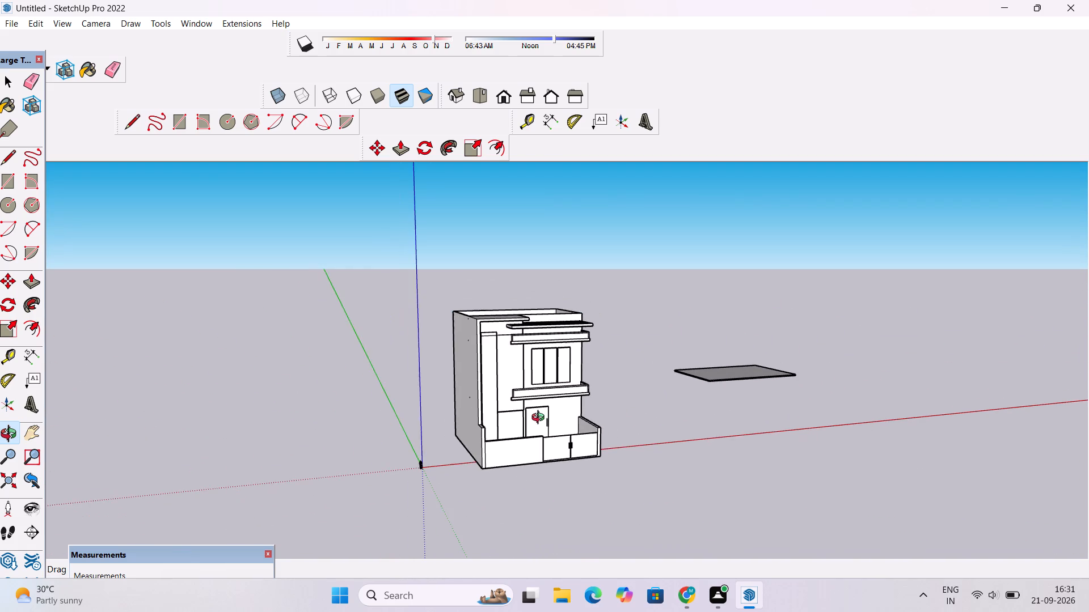
scroll(541, 419, up, 1)
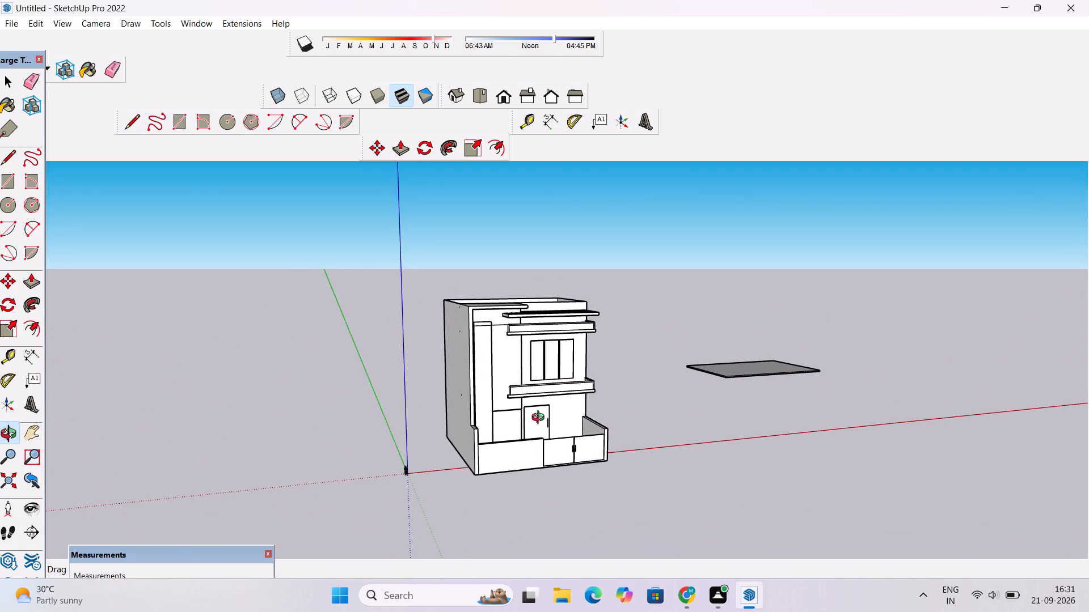
scroll(541, 419, down, 3)
drag(549, 396, 523, 467)
scroll(522, 465, up, 4)
shift+drag(522, 461, 535, 431)
scroll(524, 435, up, 5)
drag(522, 439, 555, 387)
shift+drag(564, 373, 567, 445)
scroll(567, 445, down, 5)
drag(468, 413, 774, 399)
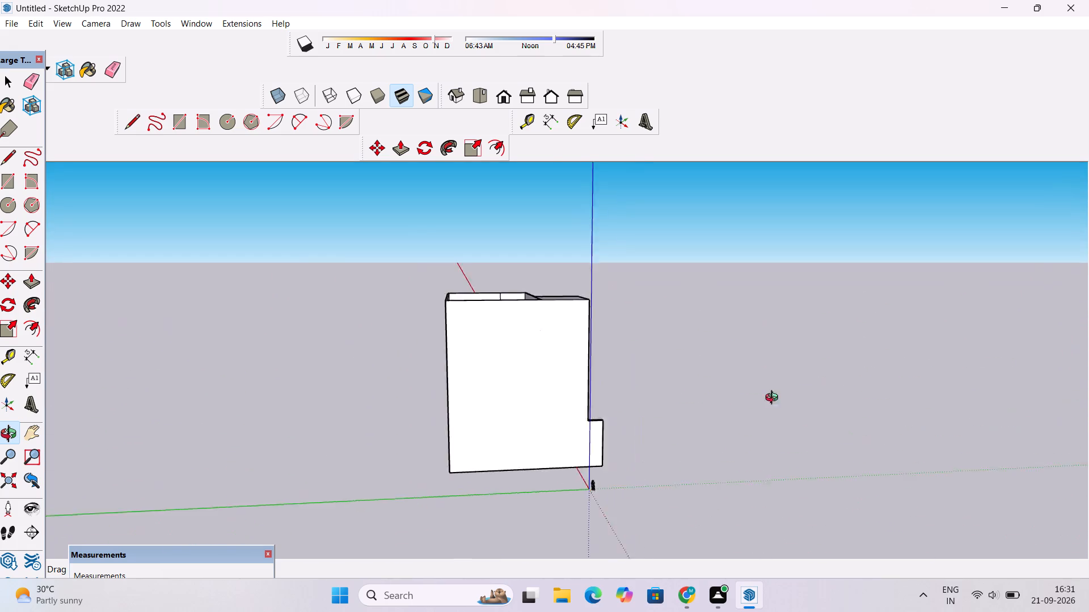
drag(774, 399, 479, 403)
drag(676, 465, 596, 408)
scroll(594, 409, up, 4)
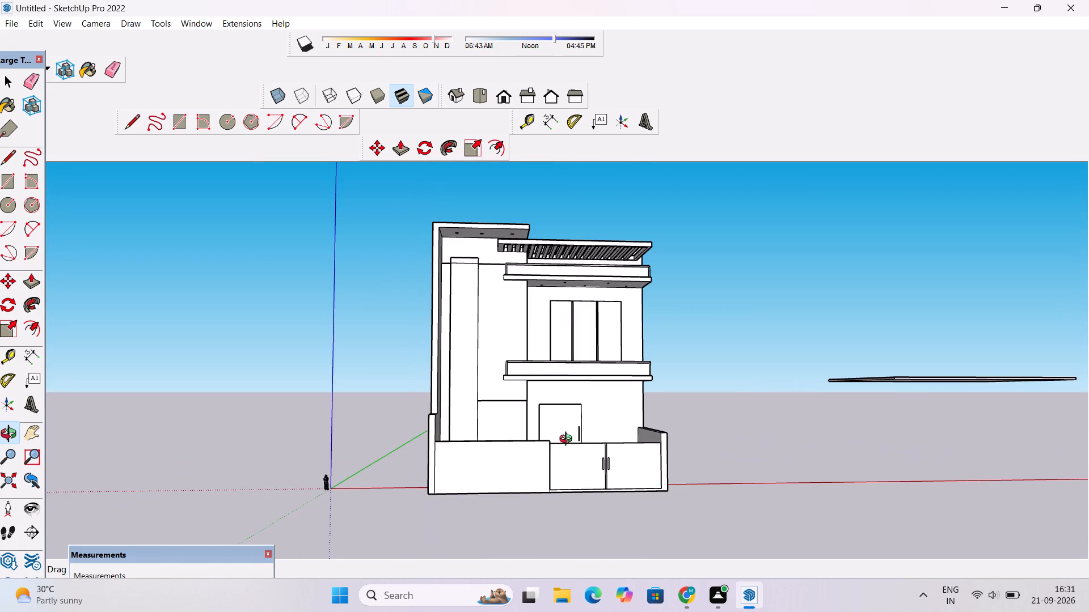
drag(548, 450, 750, 438)
drag(750, 440, 558, 464)
scroll(552, 450, down, 6)
shift+drag(557, 474, 556, 385)
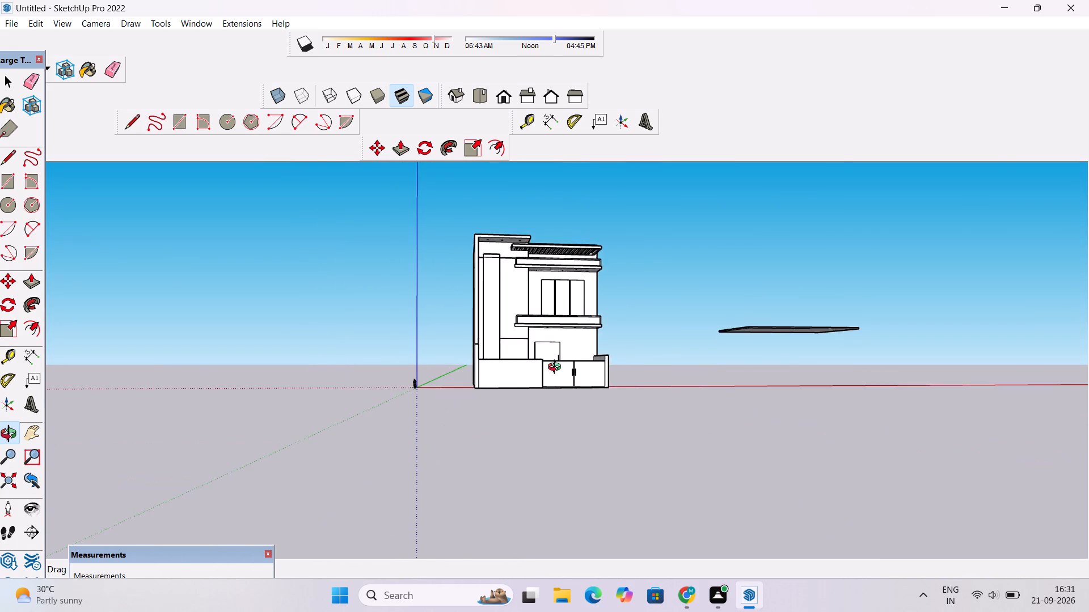
scroll(557, 368, down, 4)
drag(559, 334, 554, 396)
scroll(533, 350, up, 8)
scroll(533, 371, down, 2)
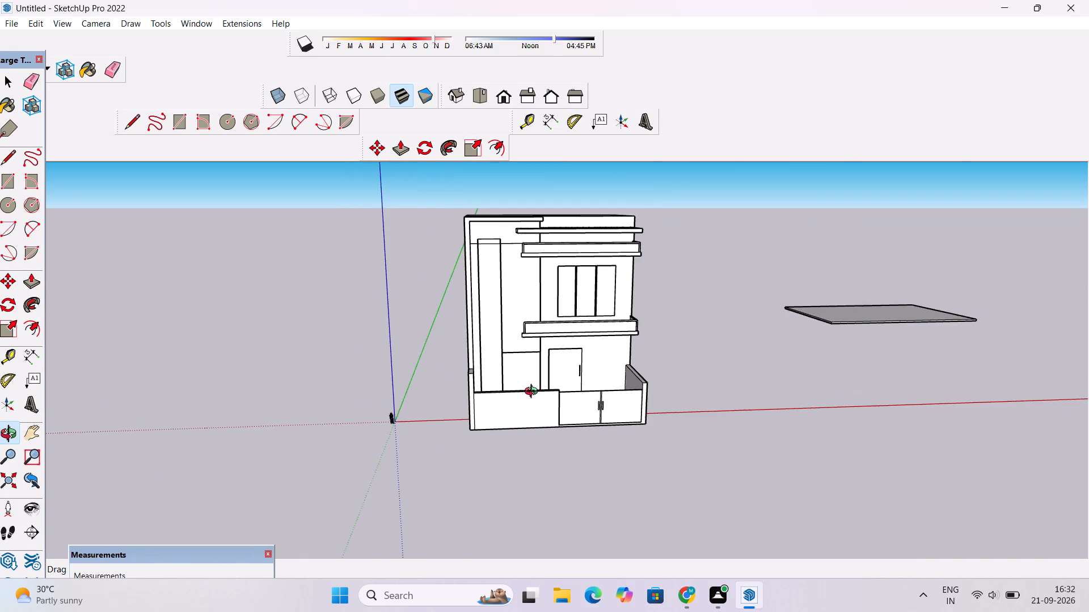
drag(534, 393, 531, 295)
scroll(540, 340, up, 9)
shift+drag(558, 331, 495, 372)
scroll(494, 372, down, 6)
drag(499, 365, 479, 456)
scroll(479, 409, up, 4)
shift+drag(510, 386, 413, 423)
shift+scroll(413, 423, down, 6)
shift+drag(412, 397, 438, 416)
shift+scroll(435, 419, up, 4)
shift+drag(427, 429, 517, 418)
shift+scroll(468, 411, up, 3)
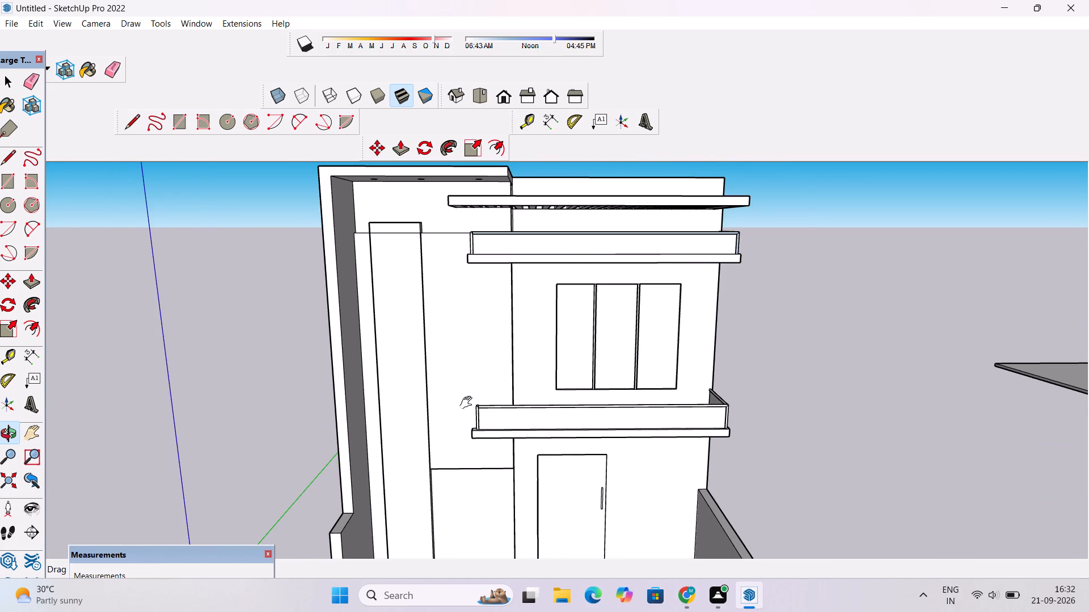
shift+scroll(468, 403, up, 1)
shift+scroll(467, 396, down, 5)
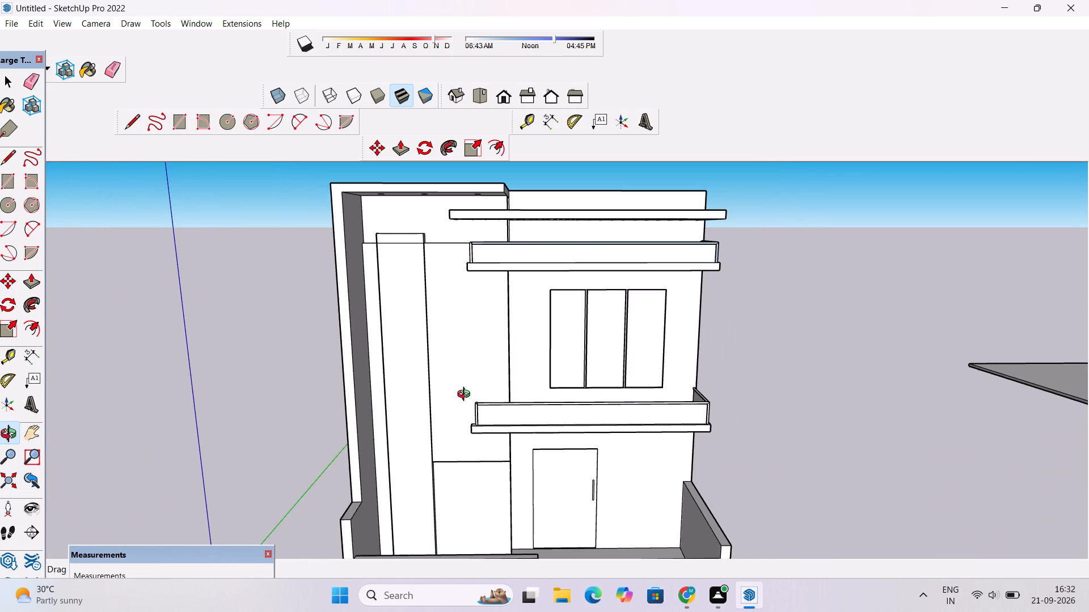
scroll(466, 396, down, 3)
shift+drag(466, 396, 473, 381)
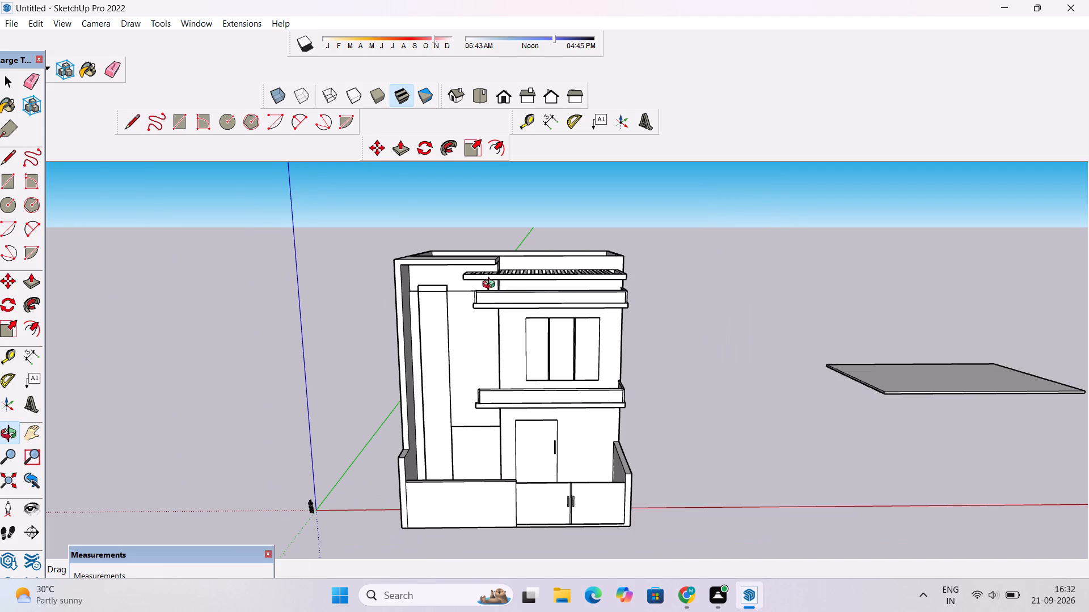
Paint the front boundary wall left of the gate and the adjoining side wall's front end with the Brick Antique 01 material.
key(b)
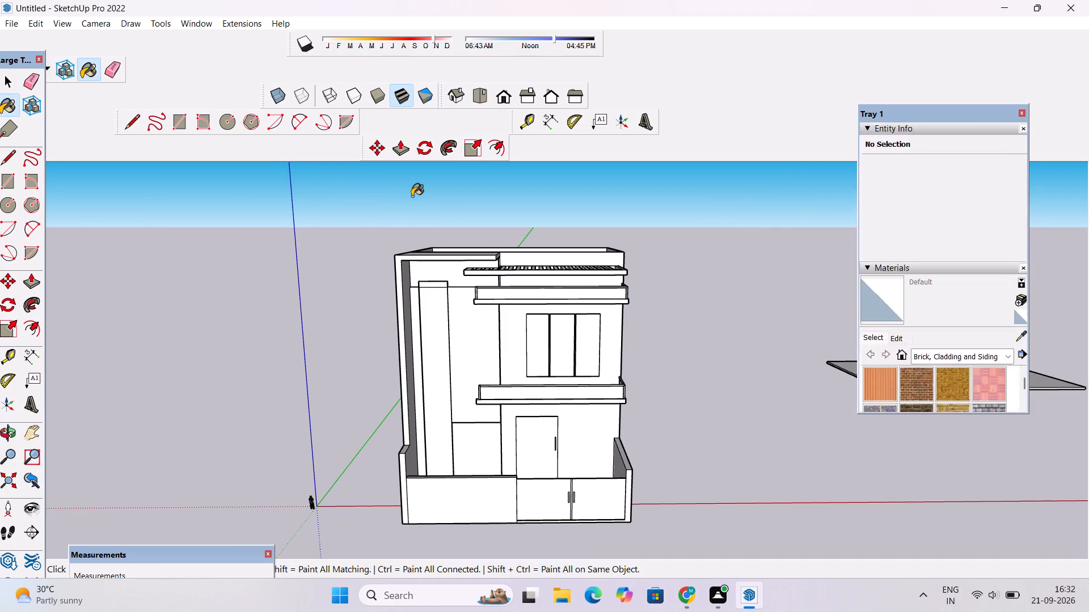
scroll(923, 265, down, 1)
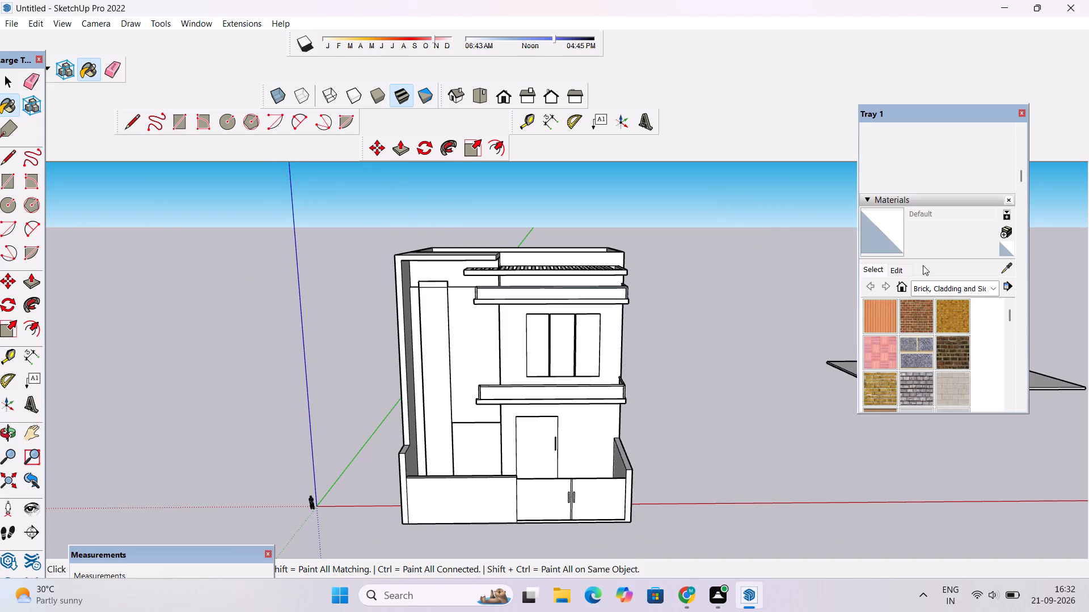
scroll(921, 267, down, 3)
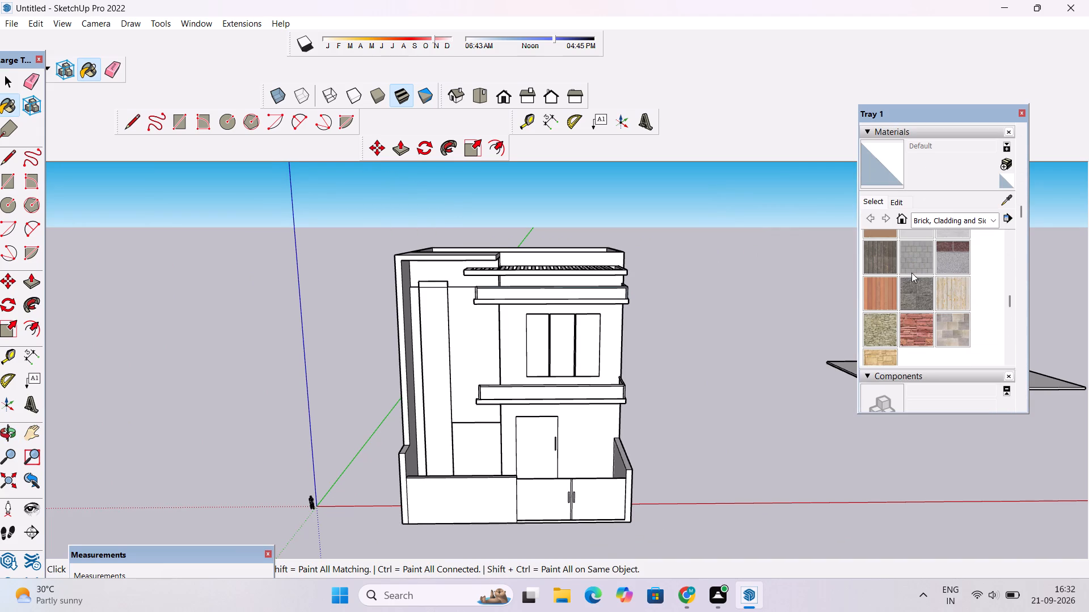
scroll(911, 273, down, 1)
scroll(911, 273, up, 4)
scroll(910, 285, down, 1)
click(922, 254)
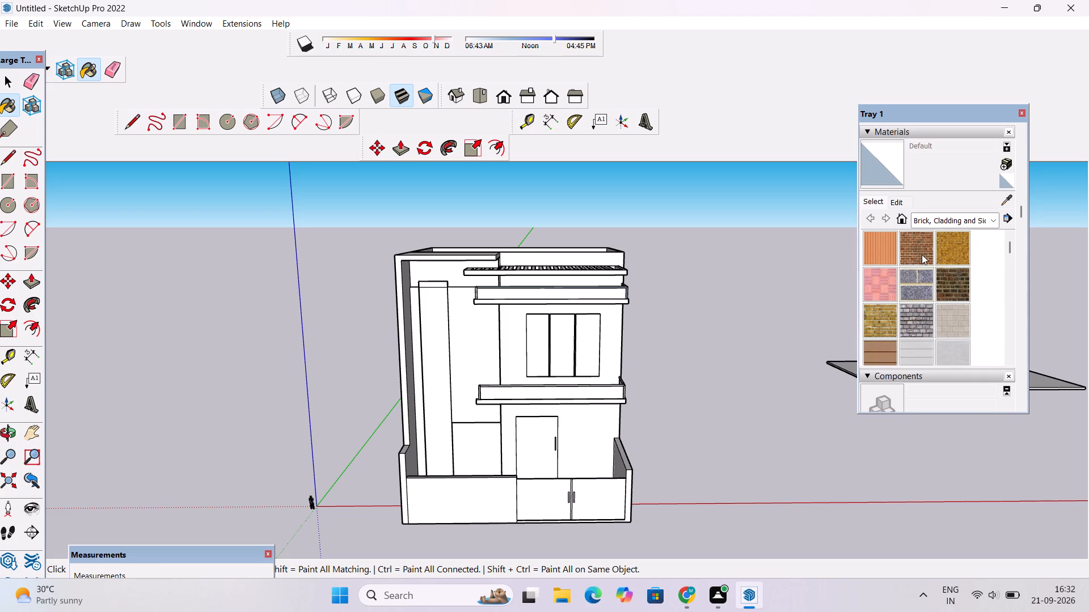
scroll(422, 492, up, 2)
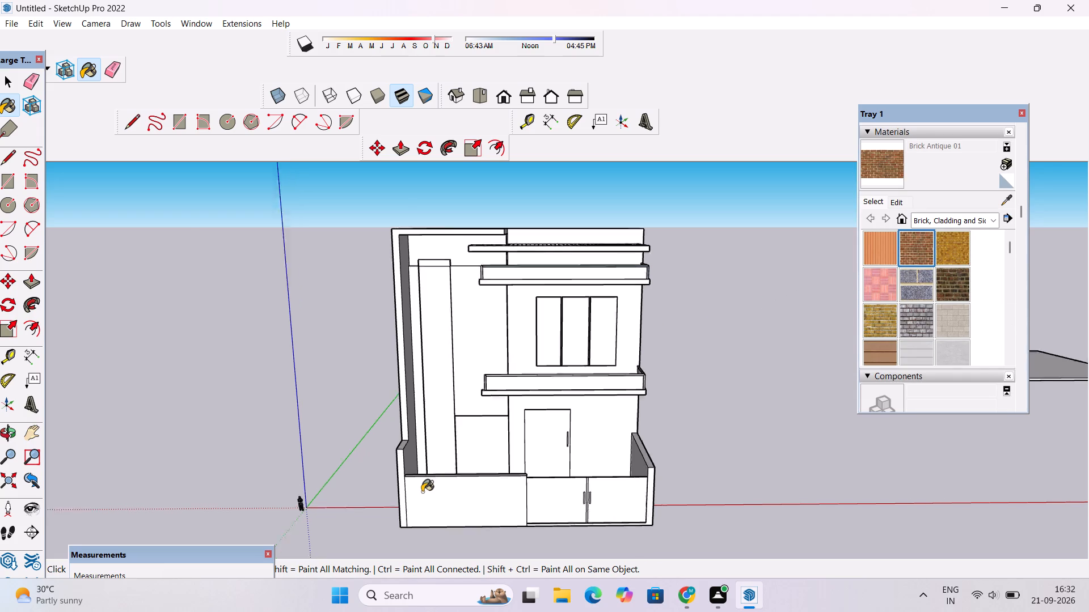
scroll(422, 492, up, 5)
click(383, 460)
click(444, 489)
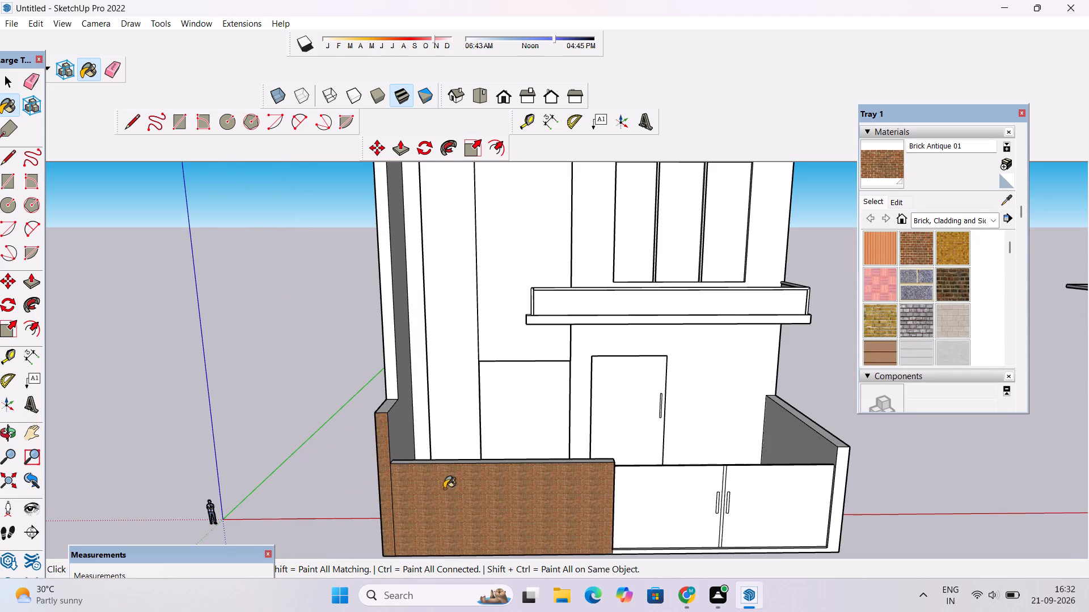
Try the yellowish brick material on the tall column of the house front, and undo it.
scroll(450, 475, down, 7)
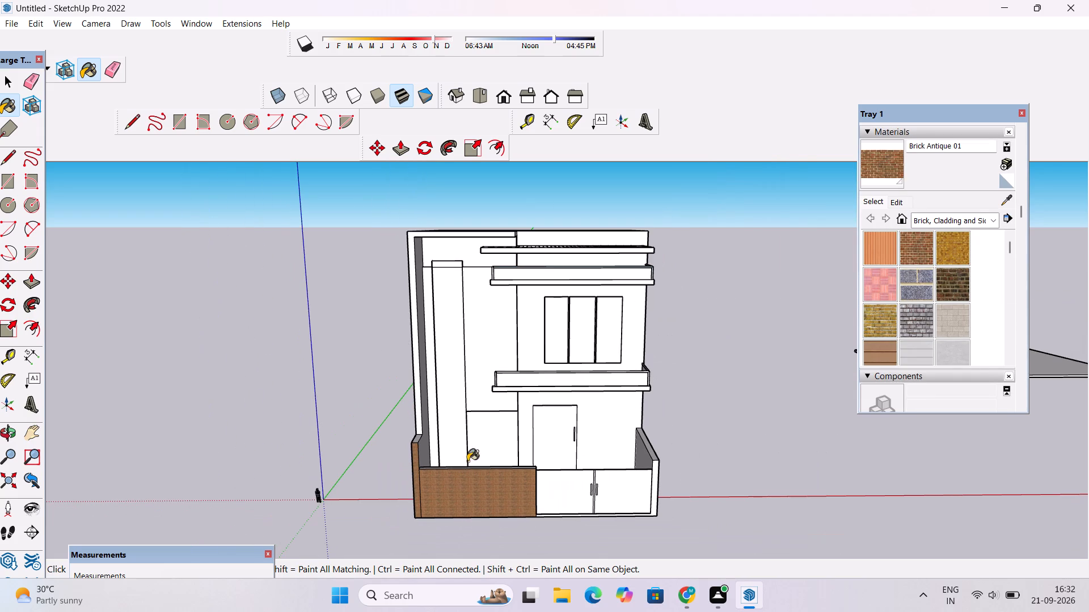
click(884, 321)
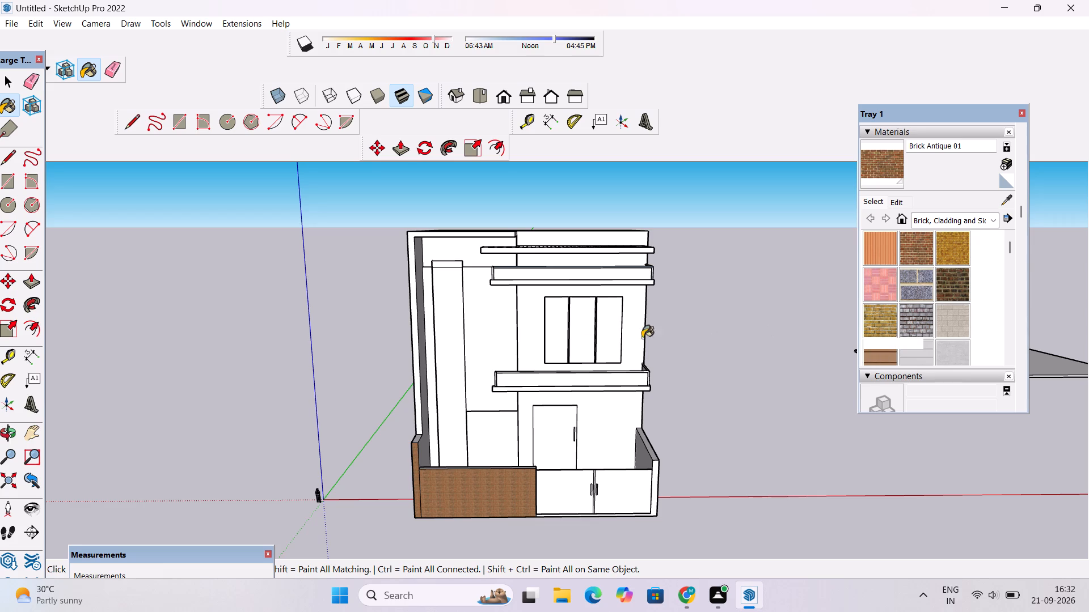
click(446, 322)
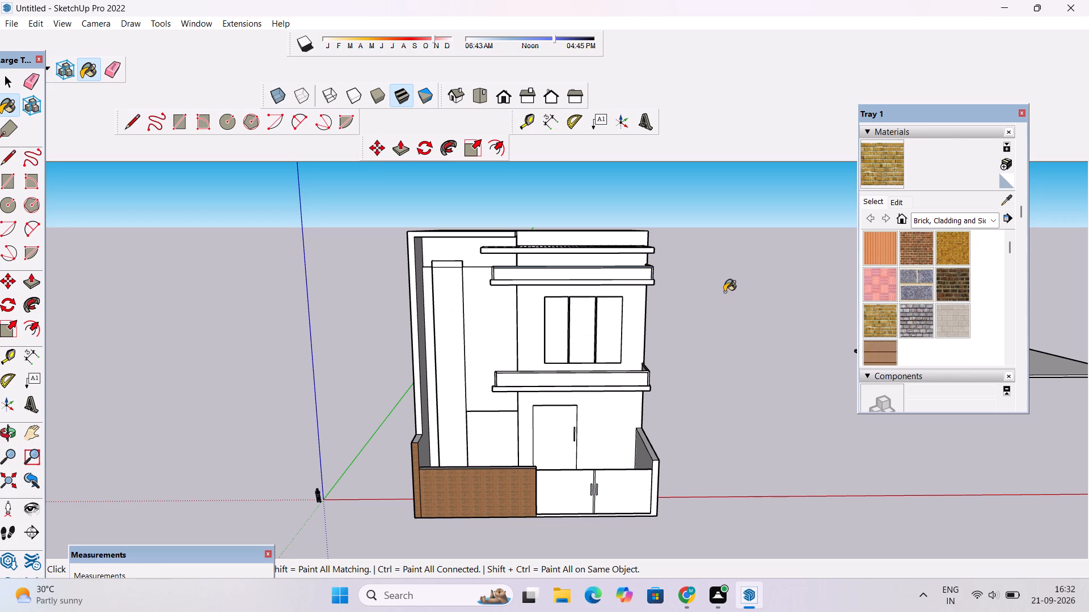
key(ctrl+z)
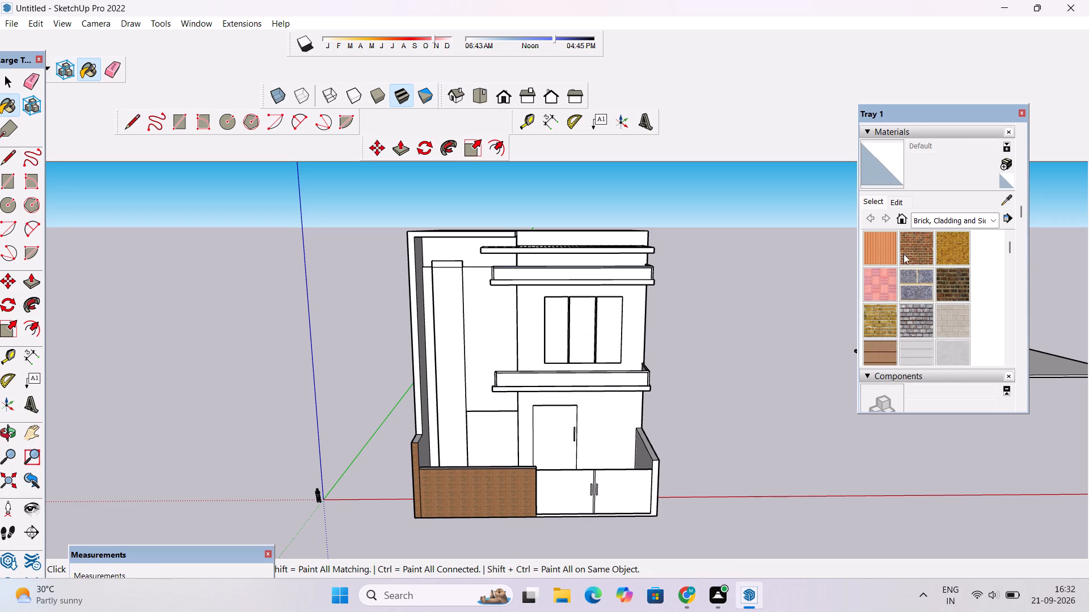
Paint the front face of the tall column behind the boundary wall with the Brick Antique 01 material.
click(917, 253)
scroll(442, 363, up, 8)
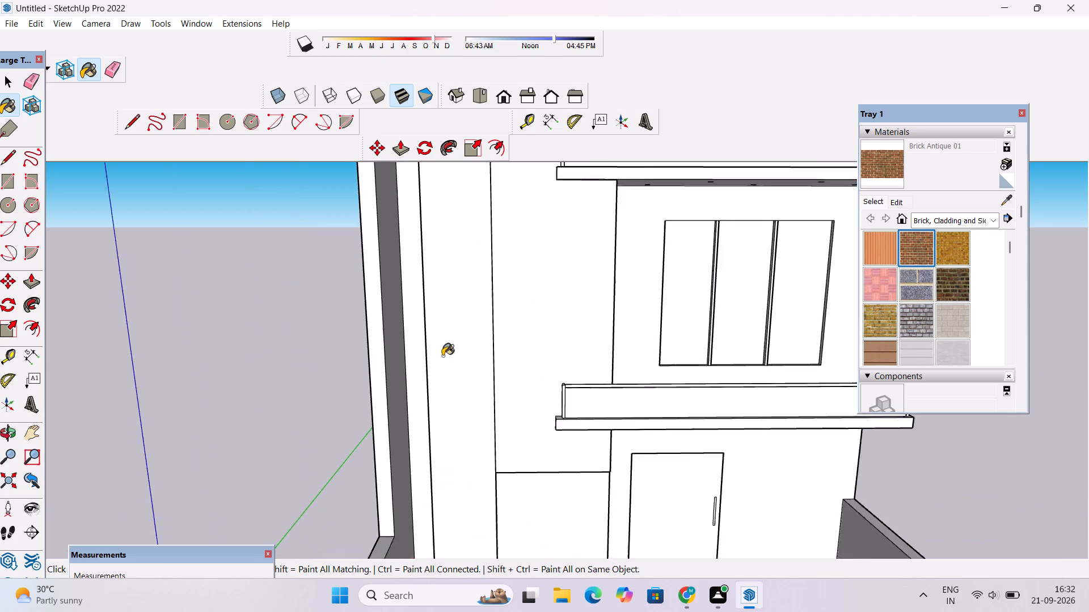
scroll(442, 356, up, 2)
click(450, 333)
scroll(451, 332, down, 8)
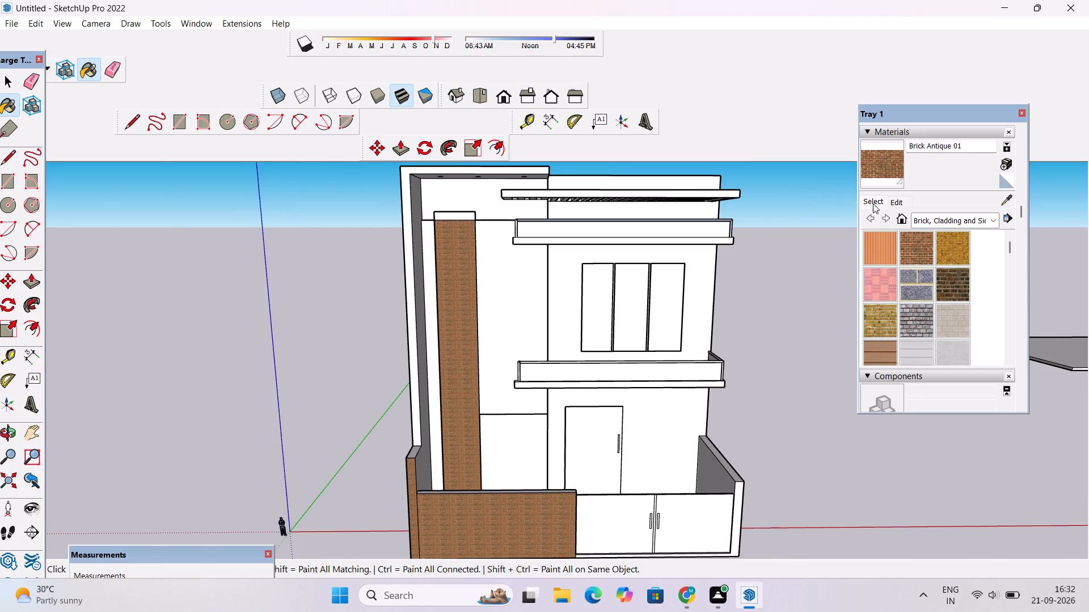
Recolour the Brick Antique 01 material to a dark brick red and adjust its brightness.
click(898, 199)
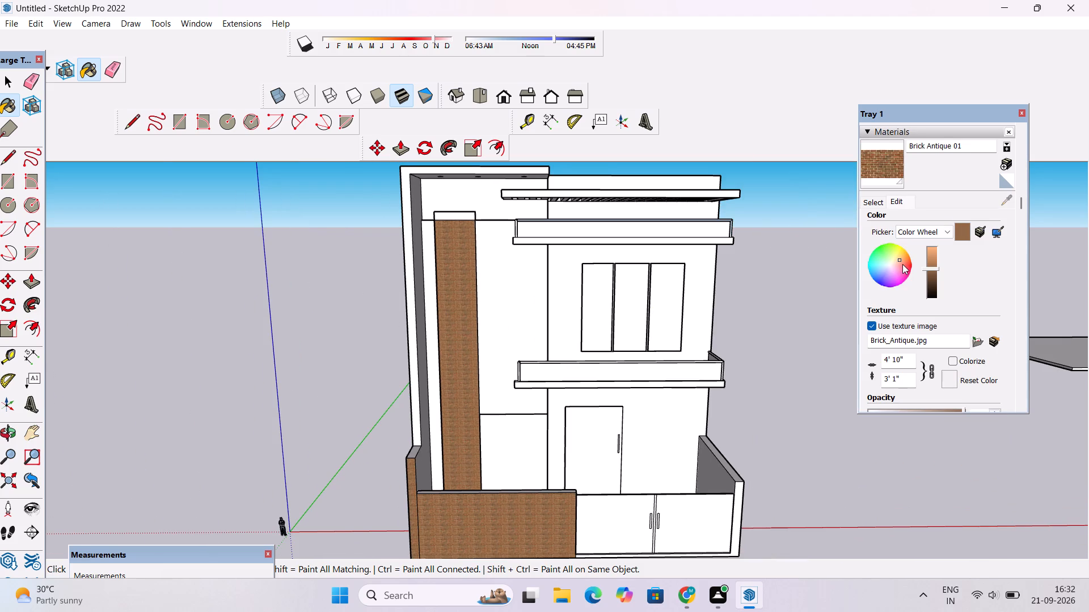
click(902, 264)
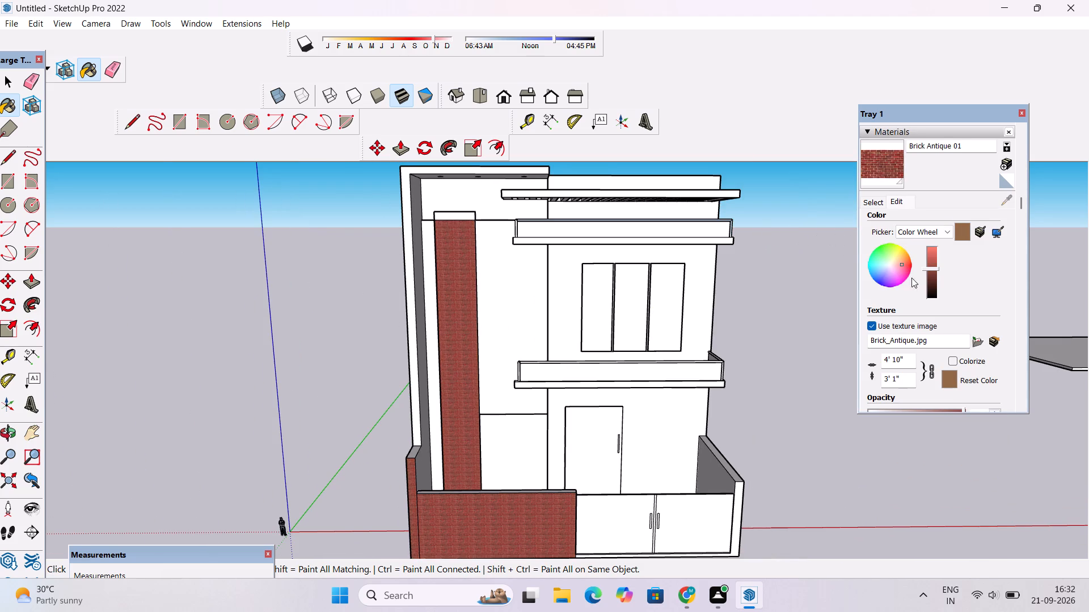
click(935, 262)
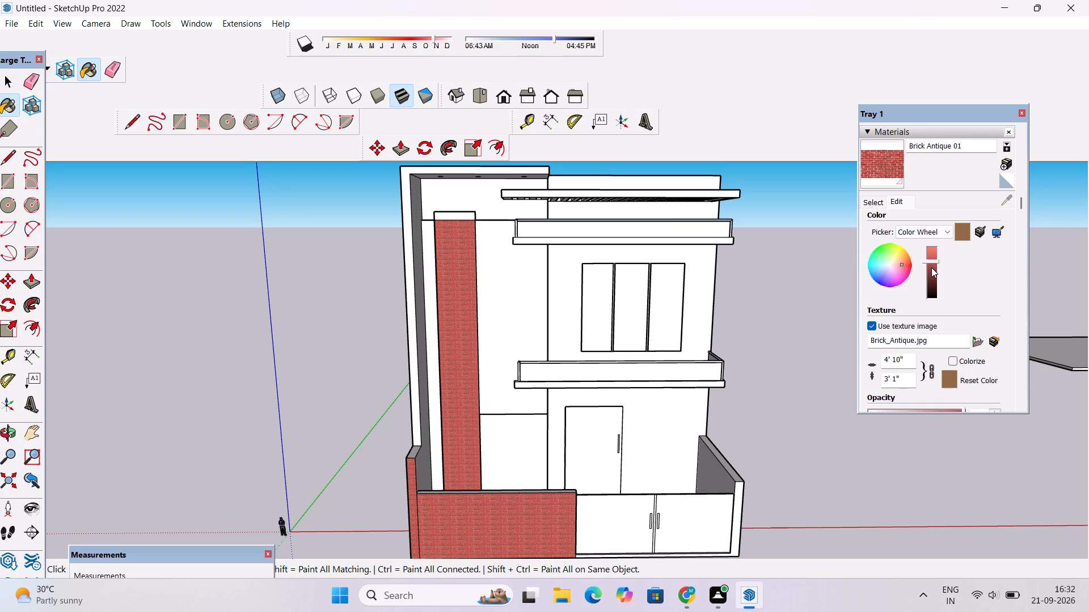
click(931, 268)
click(931, 272)
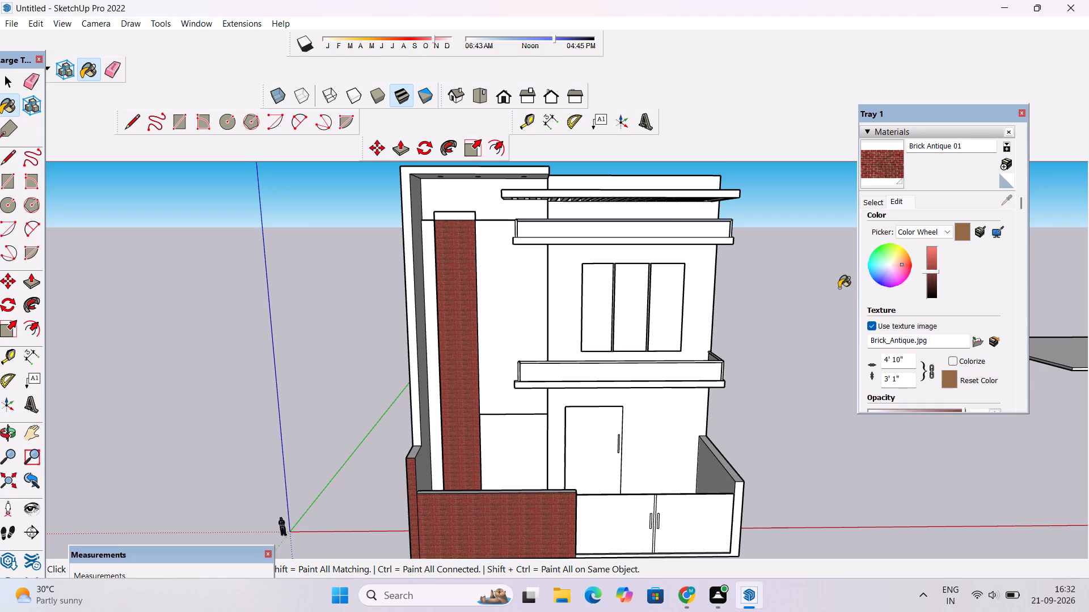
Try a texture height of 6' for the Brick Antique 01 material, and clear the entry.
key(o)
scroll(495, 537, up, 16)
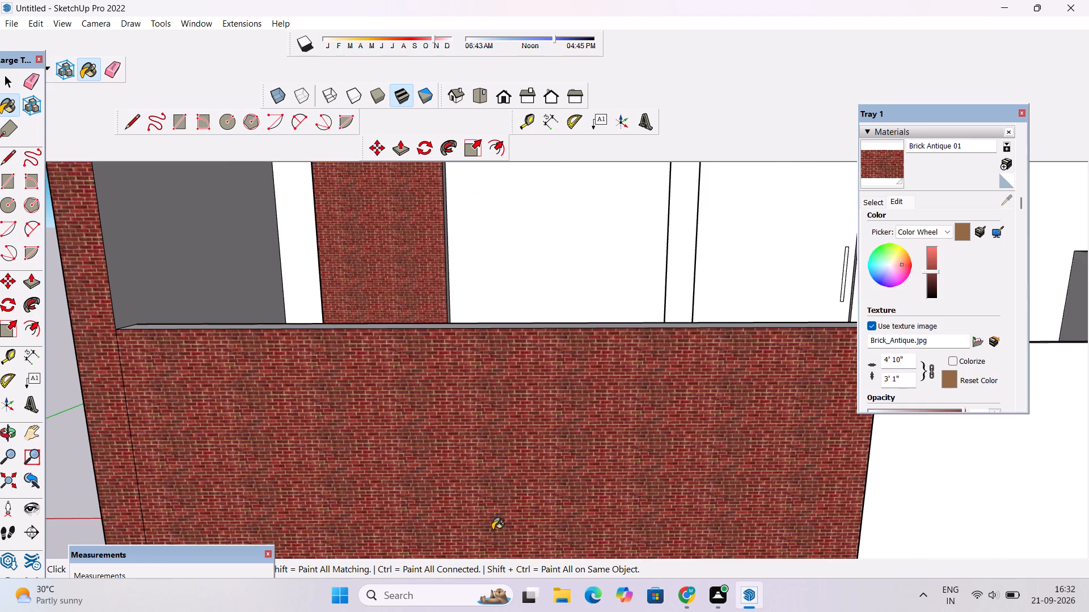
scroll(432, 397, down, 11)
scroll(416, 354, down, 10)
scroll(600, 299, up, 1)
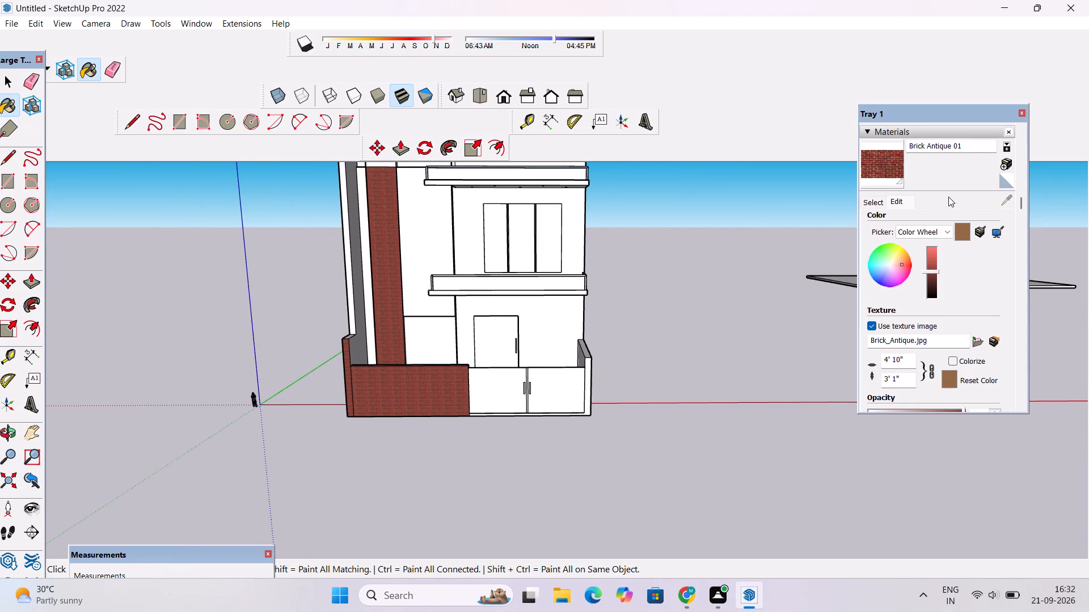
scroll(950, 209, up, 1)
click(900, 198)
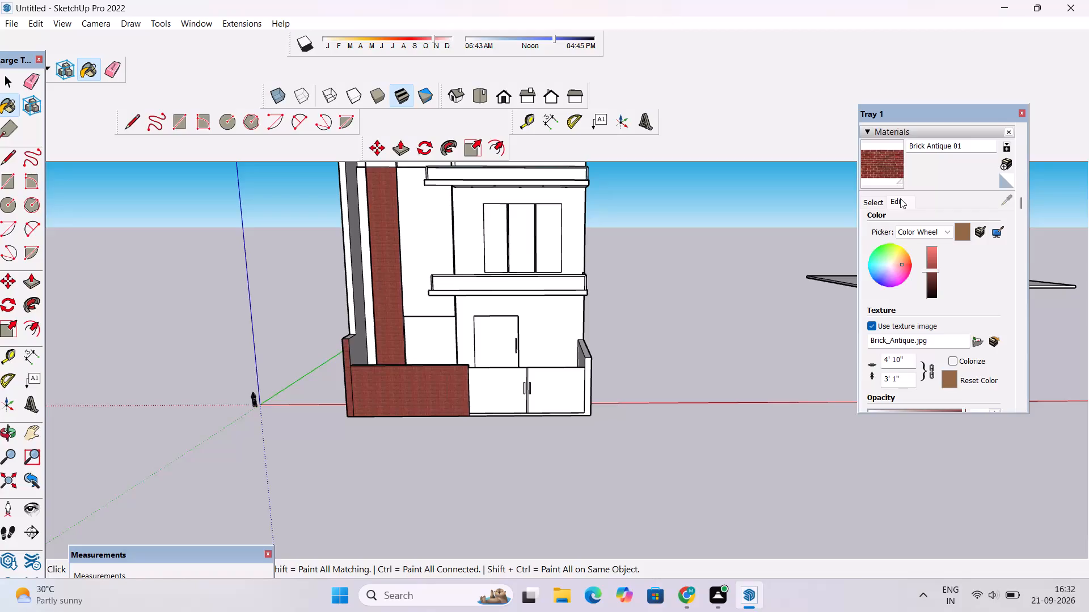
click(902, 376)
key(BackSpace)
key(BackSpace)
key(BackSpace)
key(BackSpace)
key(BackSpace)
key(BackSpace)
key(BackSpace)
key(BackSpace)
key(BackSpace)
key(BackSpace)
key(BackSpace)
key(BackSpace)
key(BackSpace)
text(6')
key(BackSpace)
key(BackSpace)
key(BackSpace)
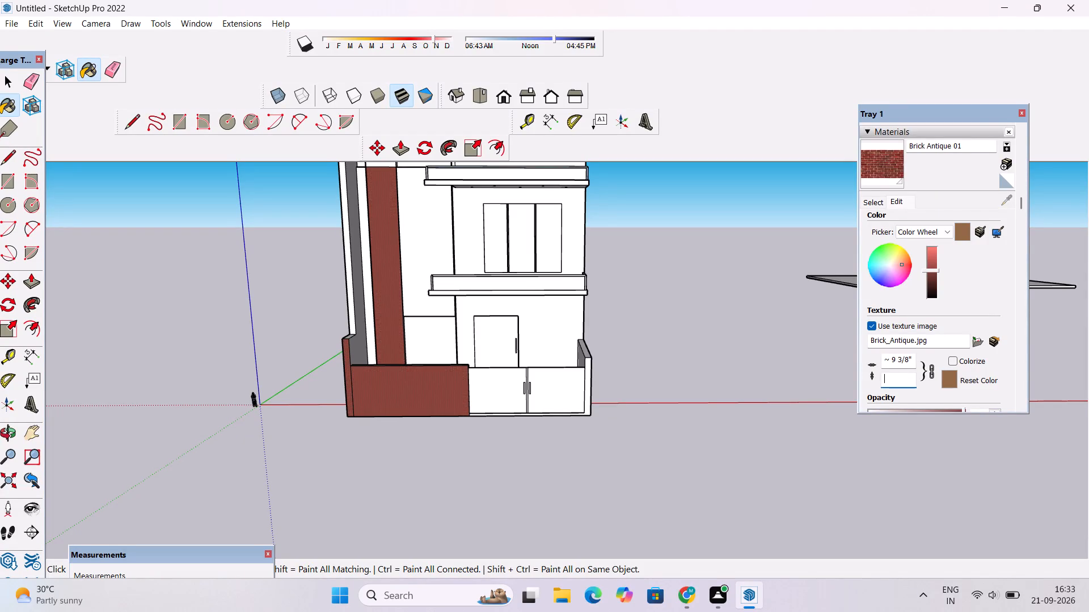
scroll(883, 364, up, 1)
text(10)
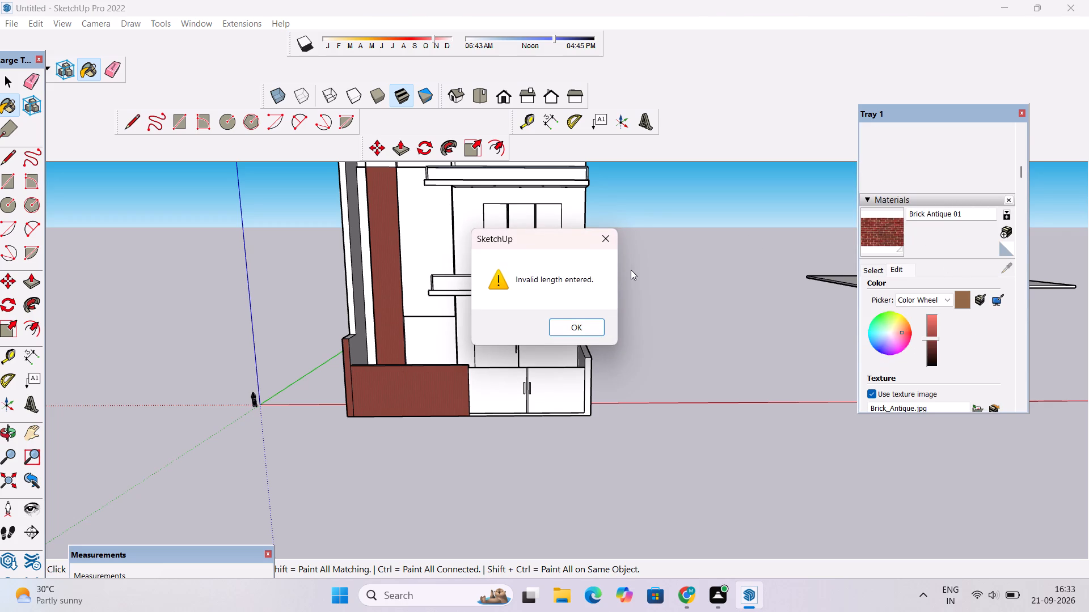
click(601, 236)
Set the texture height of the Brick Antique 01 material to 10', keeping its proportions, and leave the Paint tool.
scroll(916, 279, down, 3)
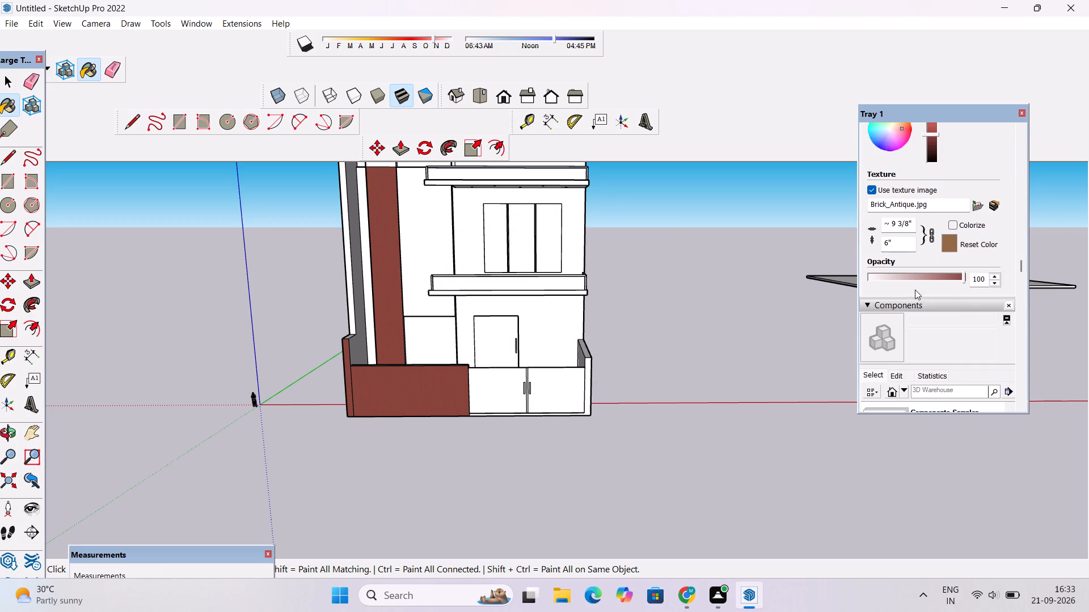
scroll(903, 247, up, 1)
click(898, 312)
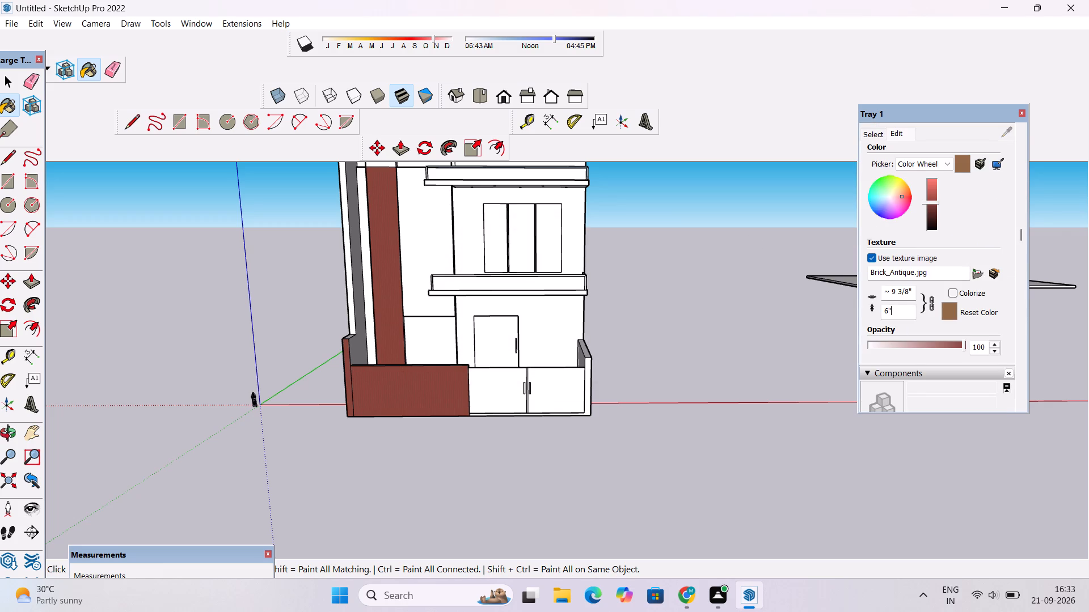
key(BackSpace)
key(BackSpace)
key(BackSpace)
key(BackSpace)
key(BackSpace)
key(BackSpace)
key(BackSpace)
key(BackSpace)
key(BackSpace)
key(BackSpace)
text(10')
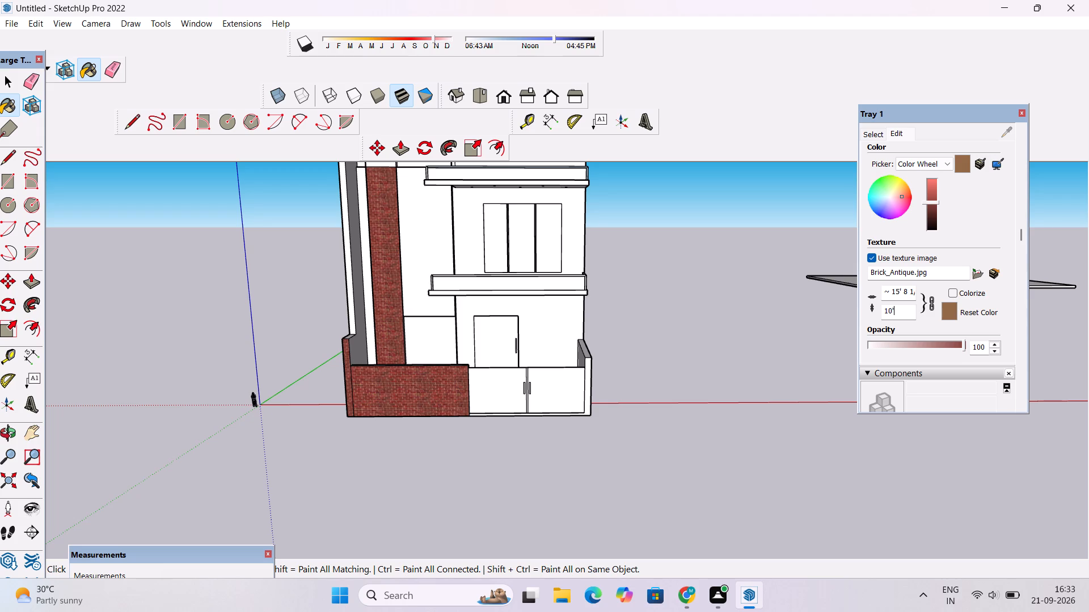
key(Return)
scroll(941, 314, down, 4)
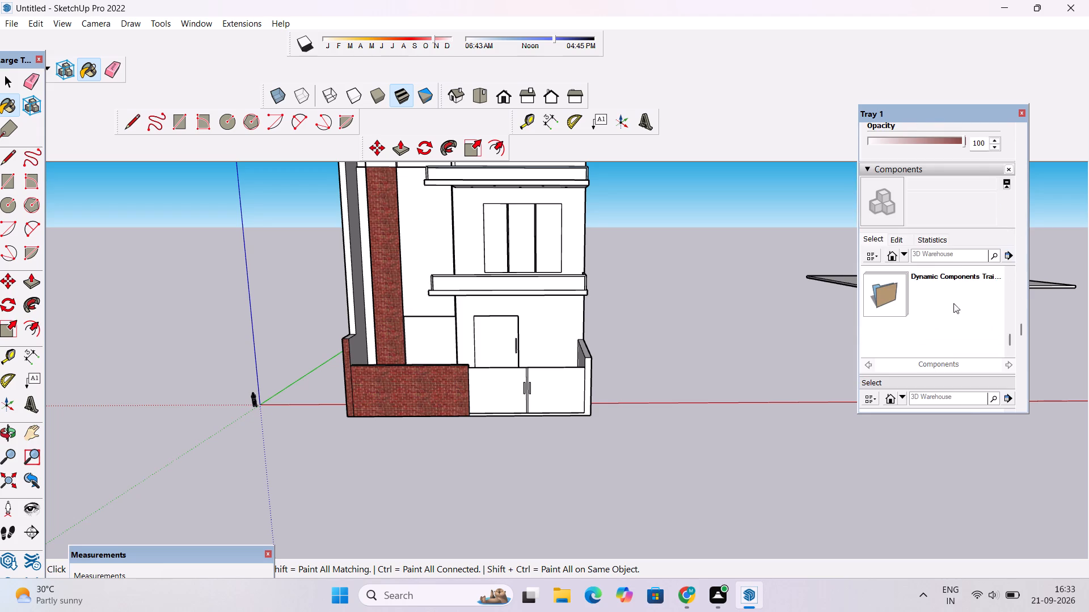
scroll(981, 309, up, 4)
scroll(949, 222, up, 2)
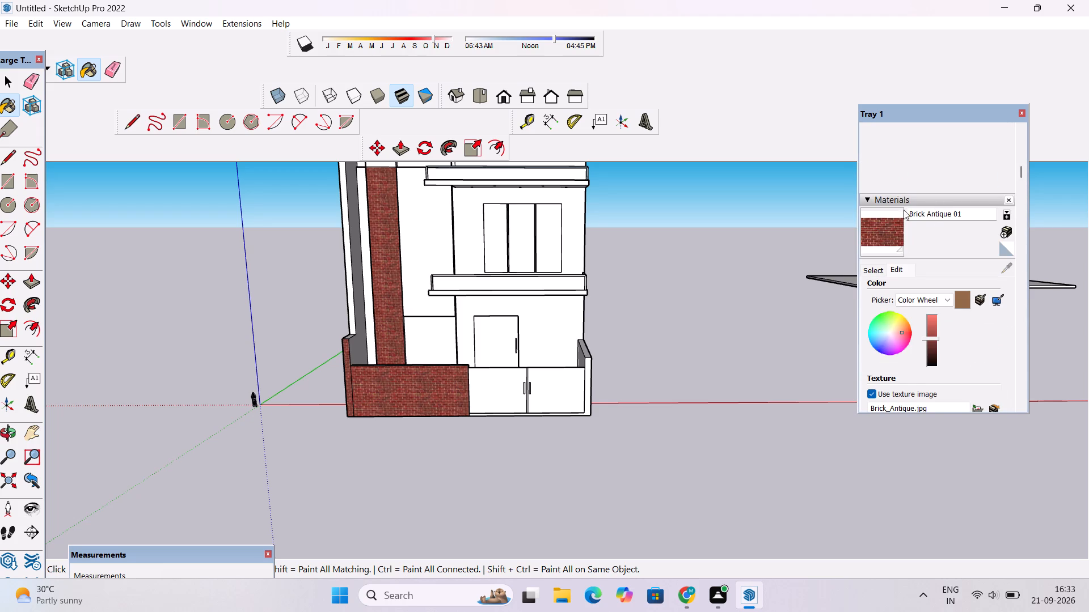
key(space)
Paint the top and inner faces of the front boundary wall beside the gate with the red Brick Antique 01 material.
scroll(762, 282, down, 2)
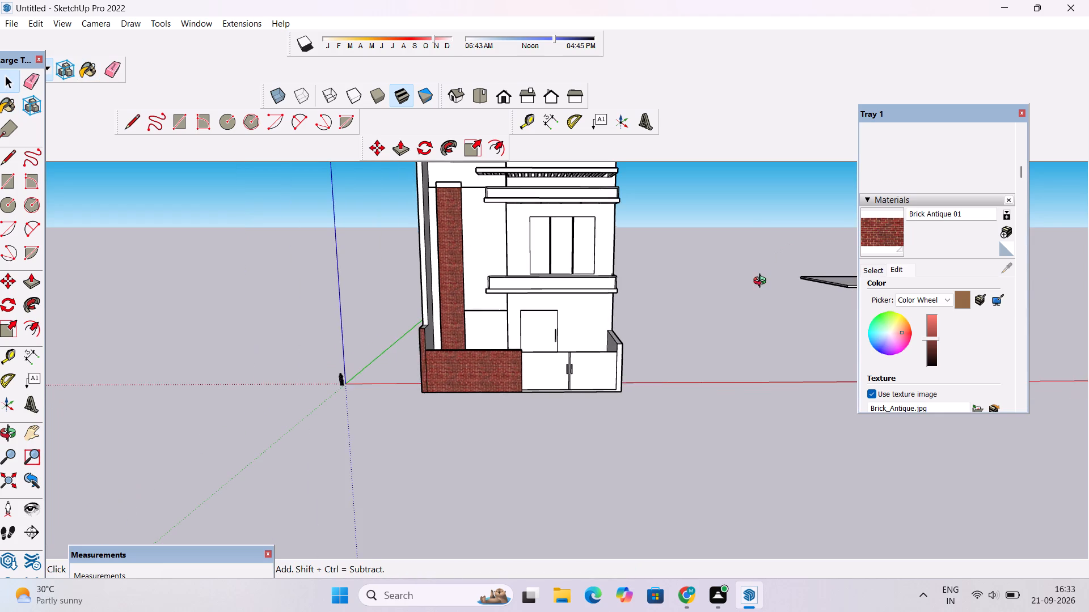
key(o)
scroll(631, 313, down, 3)
shift+drag(631, 314, 746, 366)
scroll(726, 354, up, 9)
drag(689, 379, 662, 377)
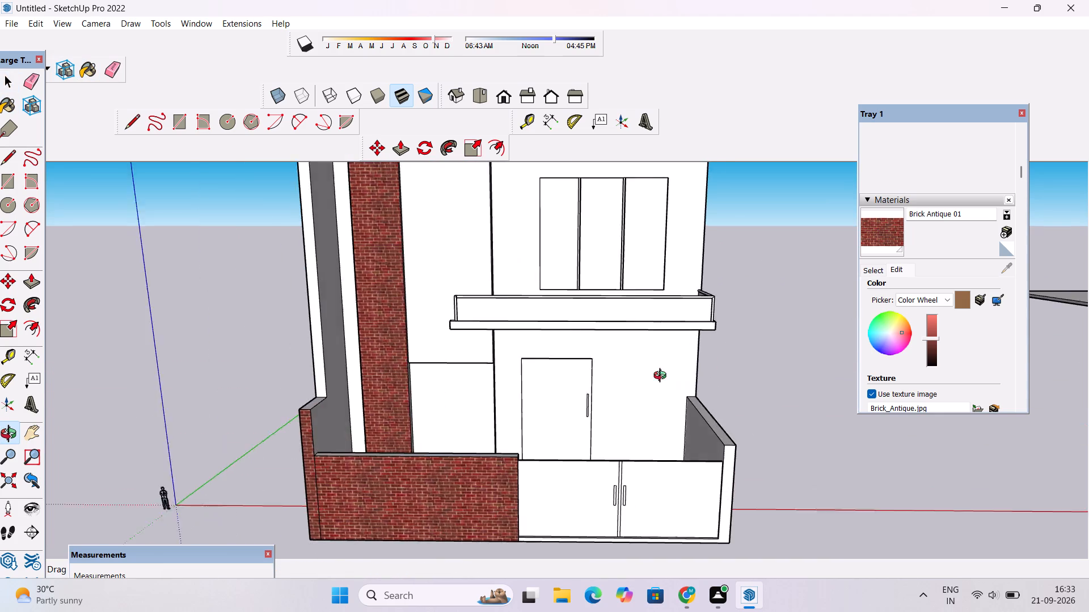
drag(662, 377, 660, 376)
scroll(627, 368, down, 5)
shift+drag(607, 390, 670, 386)
scroll(668, 382, up, 4)
drag(632, 411, 575, 498)
scroll(564, 484, up, 3)
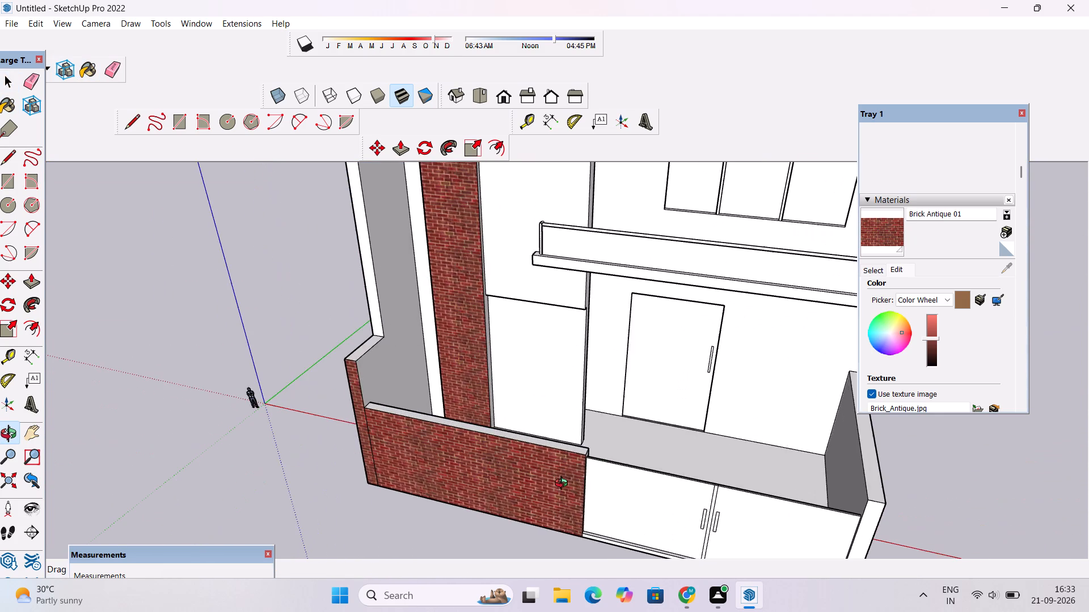
scroll(564, 484, up, 1)
drag(564, 484, 550, 494)
scroll(674, 391, down, 2)
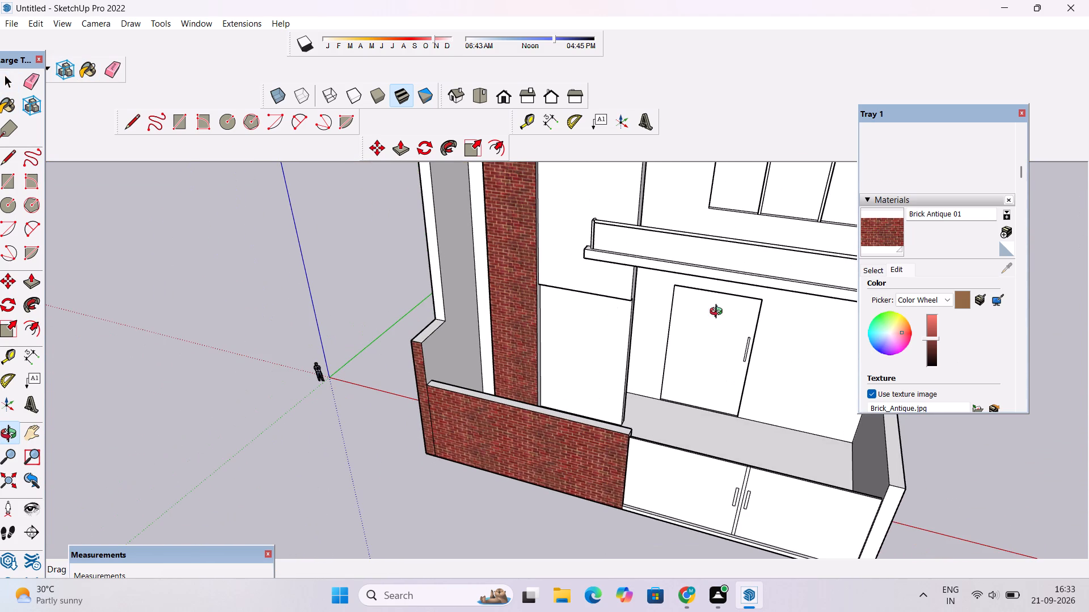
scroll(299, 409, down, 2)
drag(468, 374, 470, 523)
scroll(513, 433, up, 8)
drag(544, 412, 503, 481)
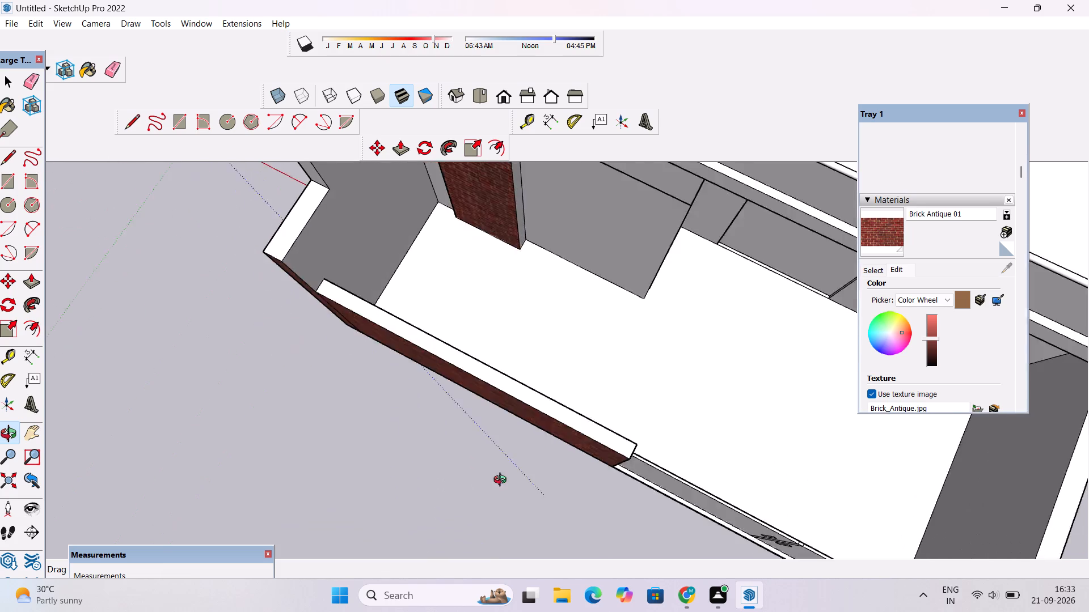
drag(503, 481, 476, 505)
shift+drag(493, 457, 427, 490)
click(877, 227)
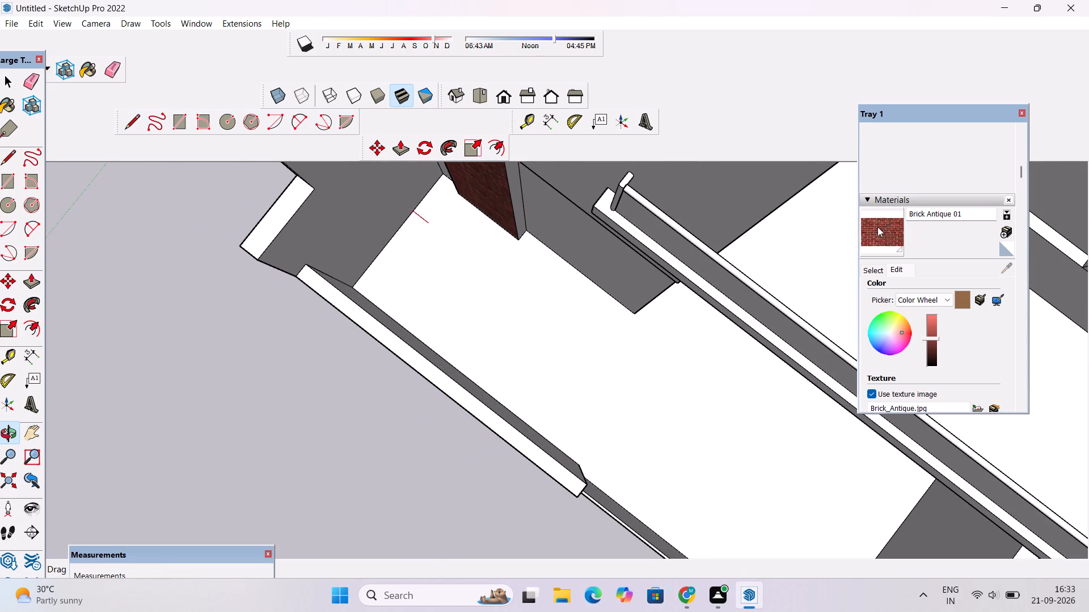
click(441, 381)
scroll(449, 371, up, 9)
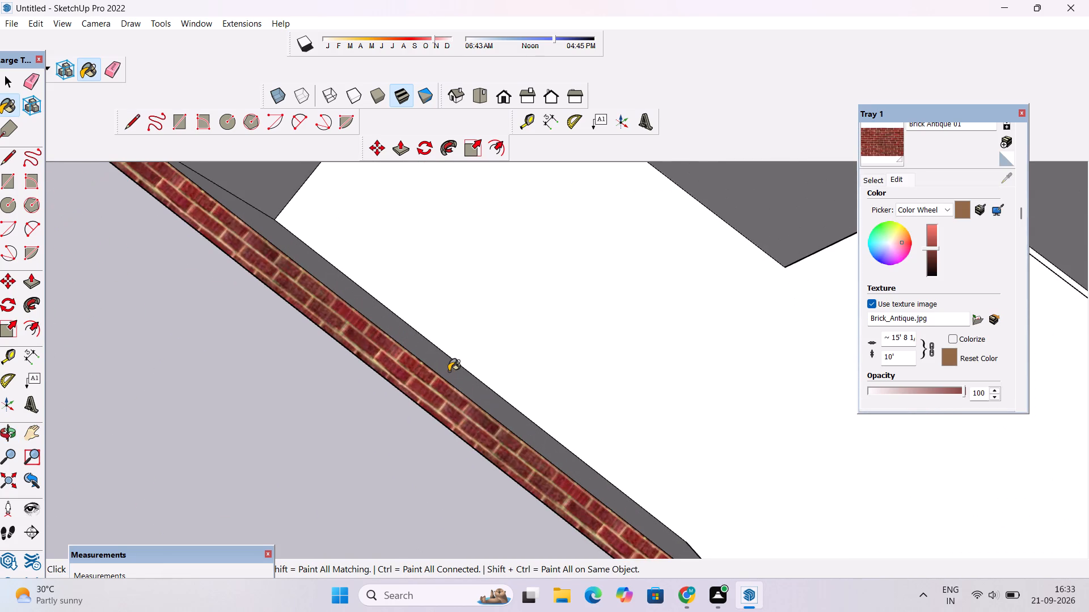
click(449, 371)
scroll(449, 371, down, 6)
Paint the tall column's side face towards the door with the red Brick Antique 01 material.
key(o)
scroll(449, 371, down, 5)
drag(350, 430, 406, 374)
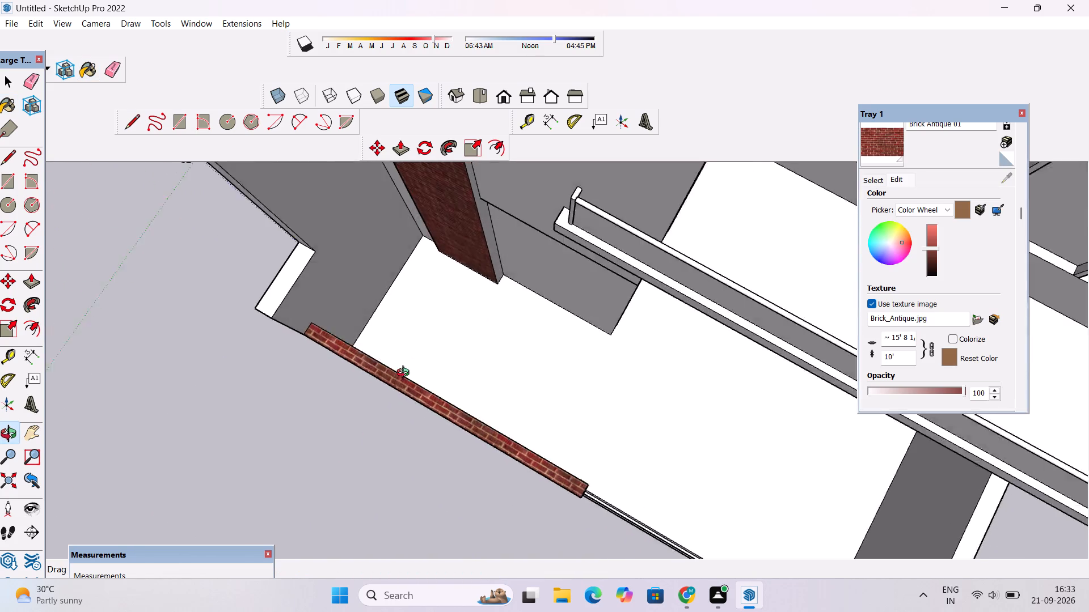
drag(406, 374, 432, 333)
scroll(442, 318, down, 4)
scroll(489, 288, up, 2)
shift+drag(486, 290, 483, 406)
scroll(457, 407, up, 4)
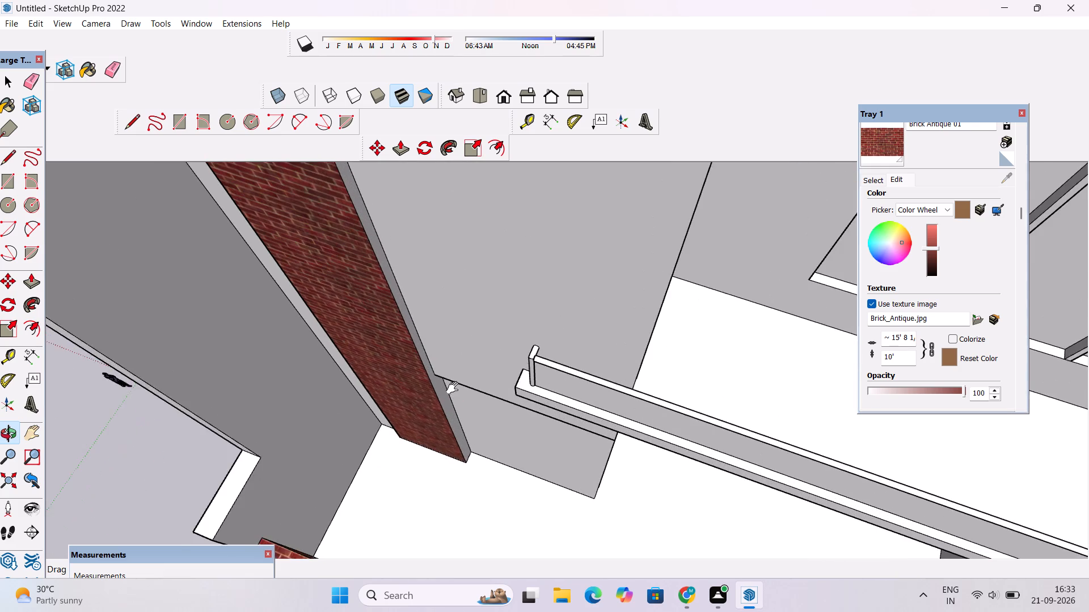
shift+drag(455, 388, 455, 419)
click(895, 143)
scroll(432, 444, up, 5)
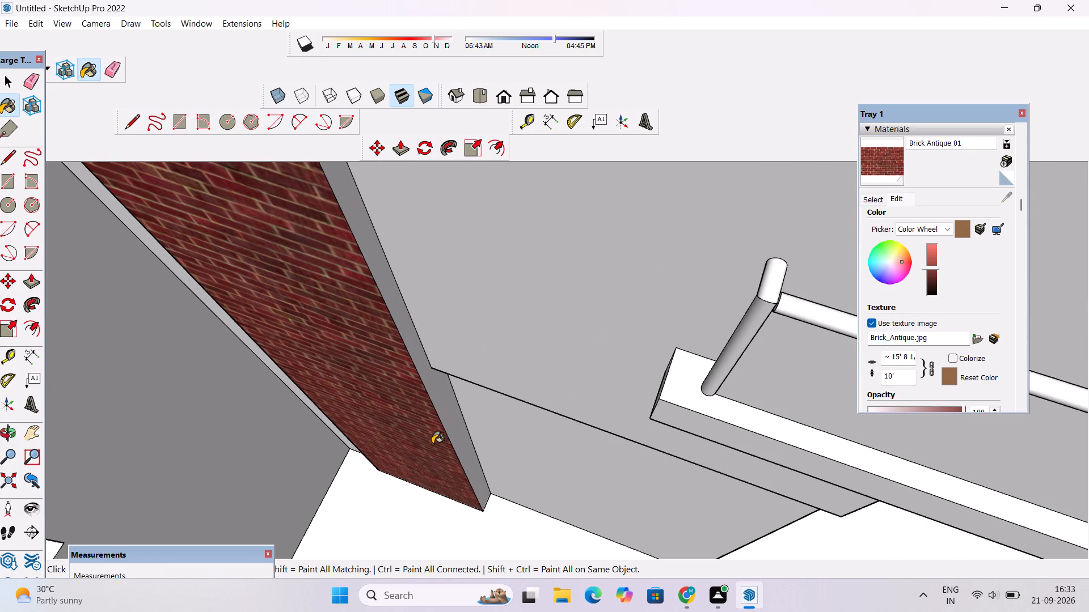
click(446, 415)
Paint the front, door-side and top faces of the tall column's top block with the red Brick Antique 01 material.
scroll(424, 393, down, 6)
scroll(438, 426, up, 1)
scroll(440, 427, down, 17)
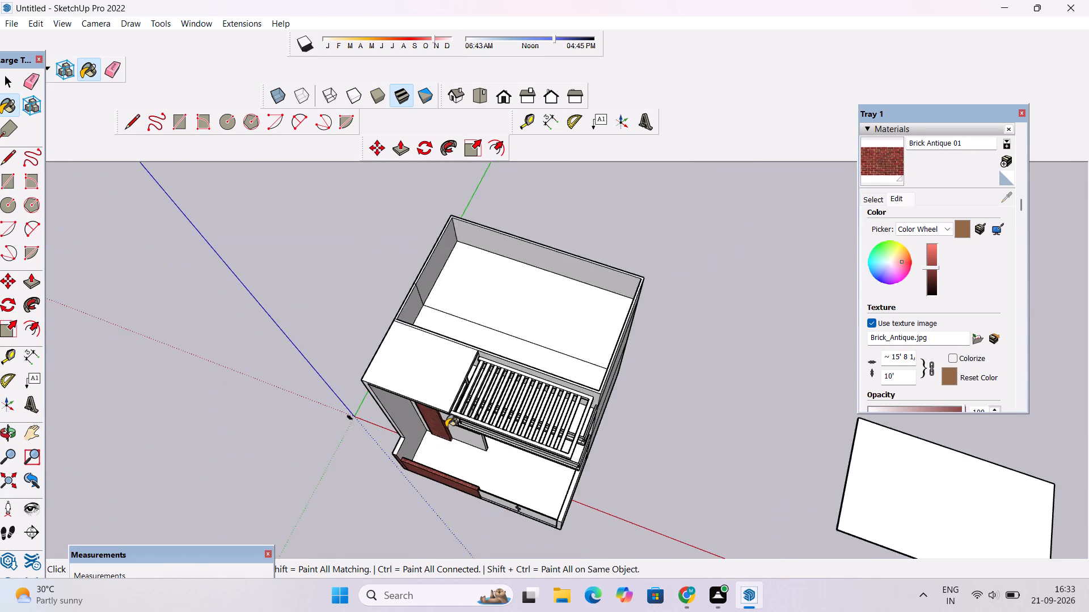
scroll(446, 427, down, 4)
scroll(398, 415, up, 6)
key(o)
drag(424, 469, 444, 403)
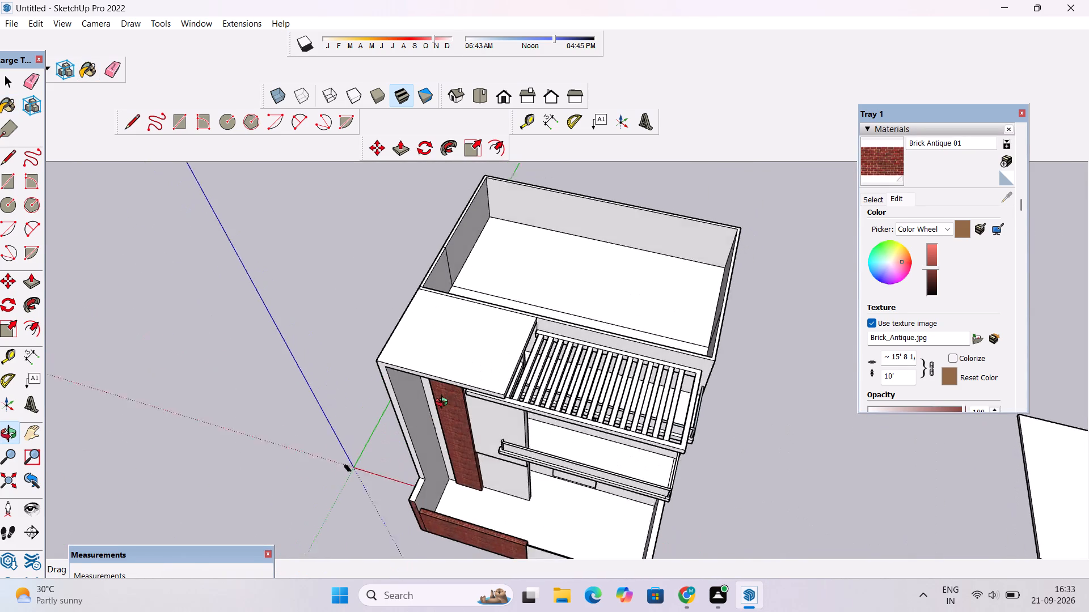
drag(444, 403, 445, 399)
scroll(453, 375, up, 2)
shift+drag(453, 375, 460, 464)
scroll(448, 479, up, 6)
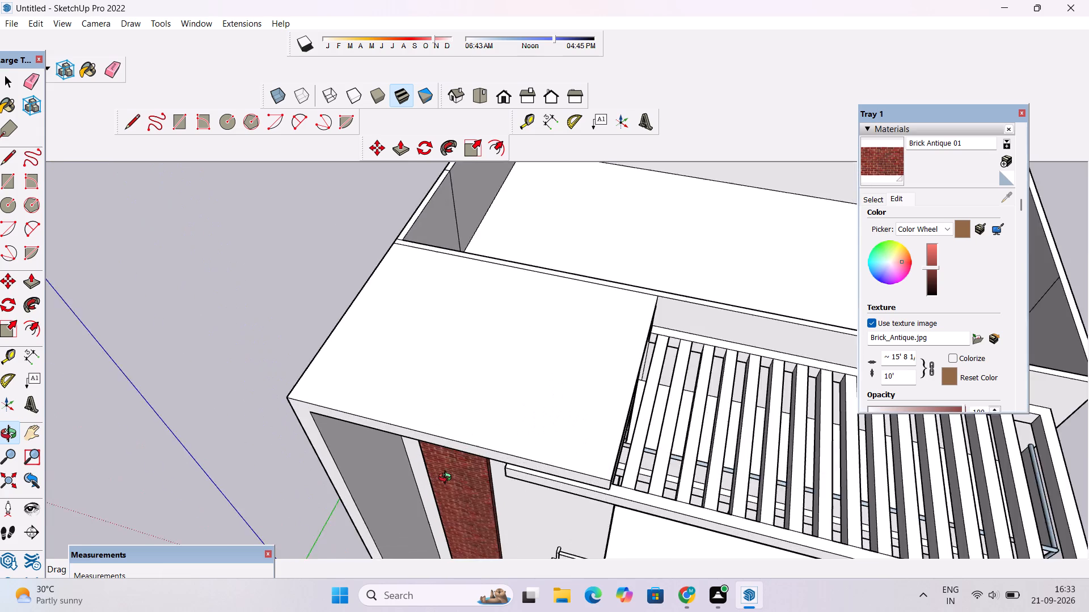
scroll(448, 479, up, 7)
shift+drag(453, 409, 453, 423)
scroll(453, 423, up, 4)
drag(453, 423, 467, 371)
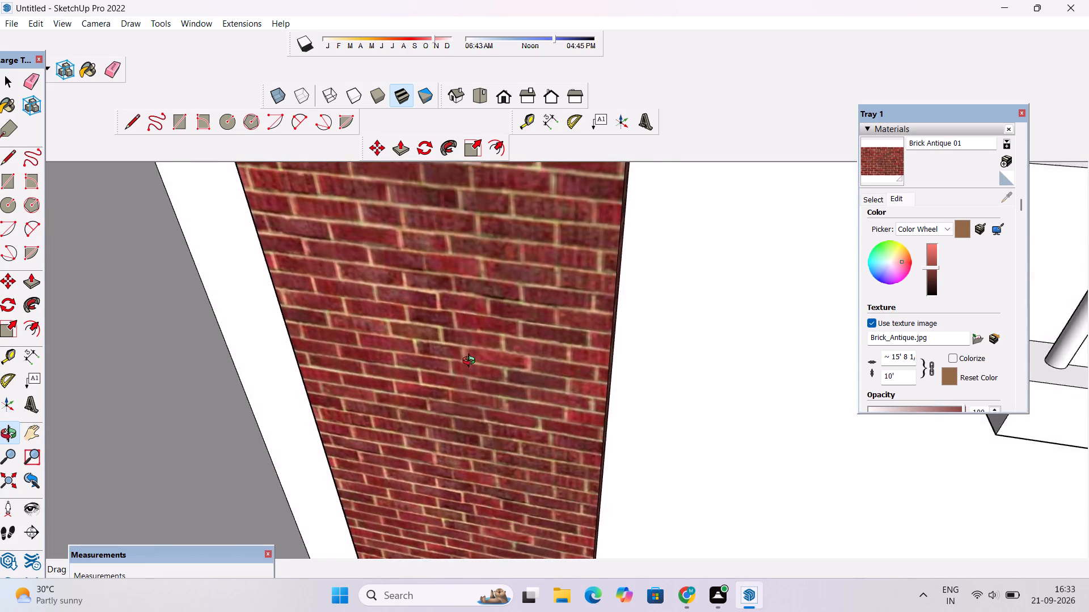
scroll(471, 362, down, 5)
shift+drag(479, 352, 479, 436)
scroll(479, 403, up, 3)
scroll(486, 338, up, 3)
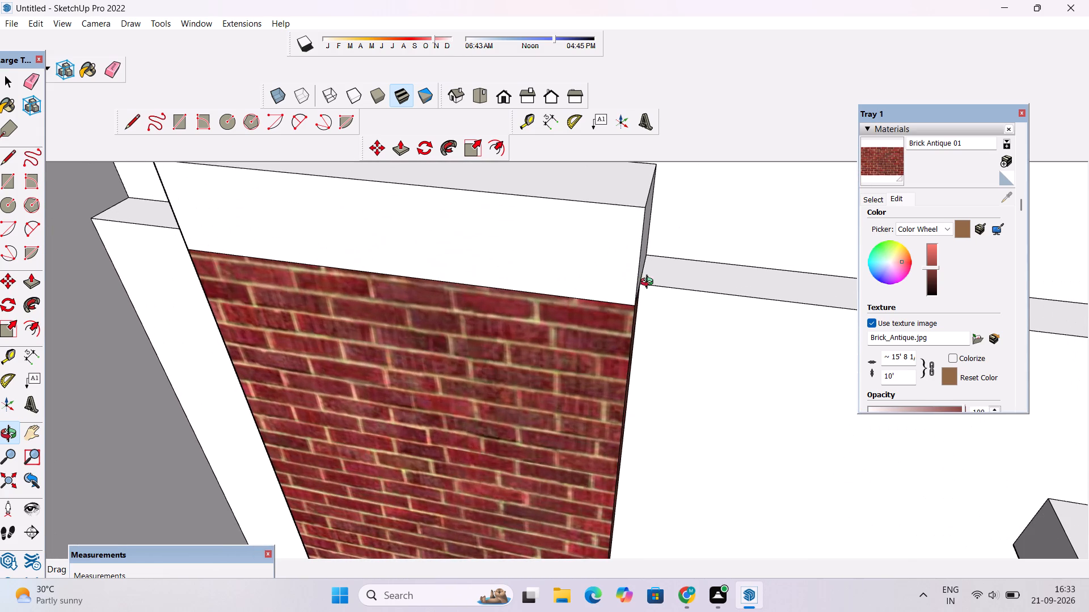
scroll(552, 276, down, 4)
shift+drag(552, 277, 544, 313)
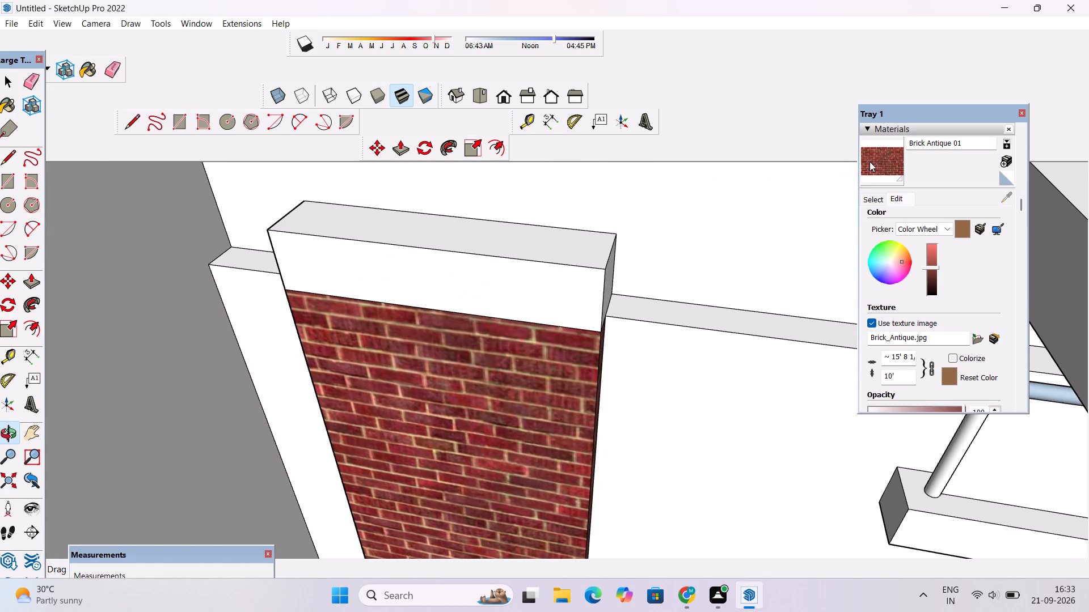
click(869, 161)
scroll(601, 281, up, 5)
click(612, 270)
click(584, 280)
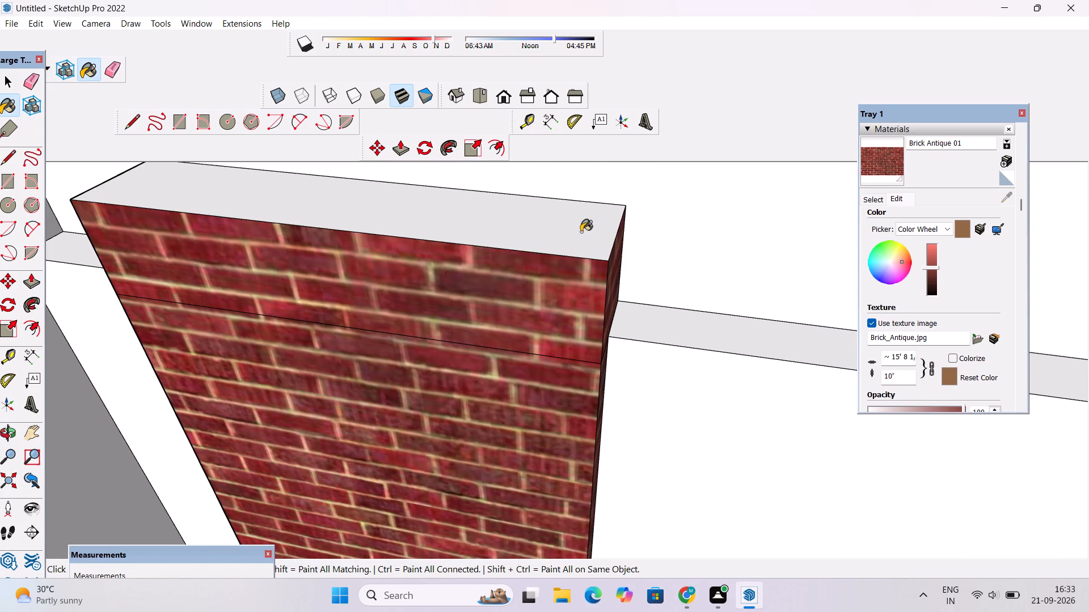
click(581, 232)
Paint the tall column's remaining side, both top block and shaft, with the red Brick Antique 01 material.
key(o)
scroll(581, 246, down, 5)
drag(407, 322, 671, 253)
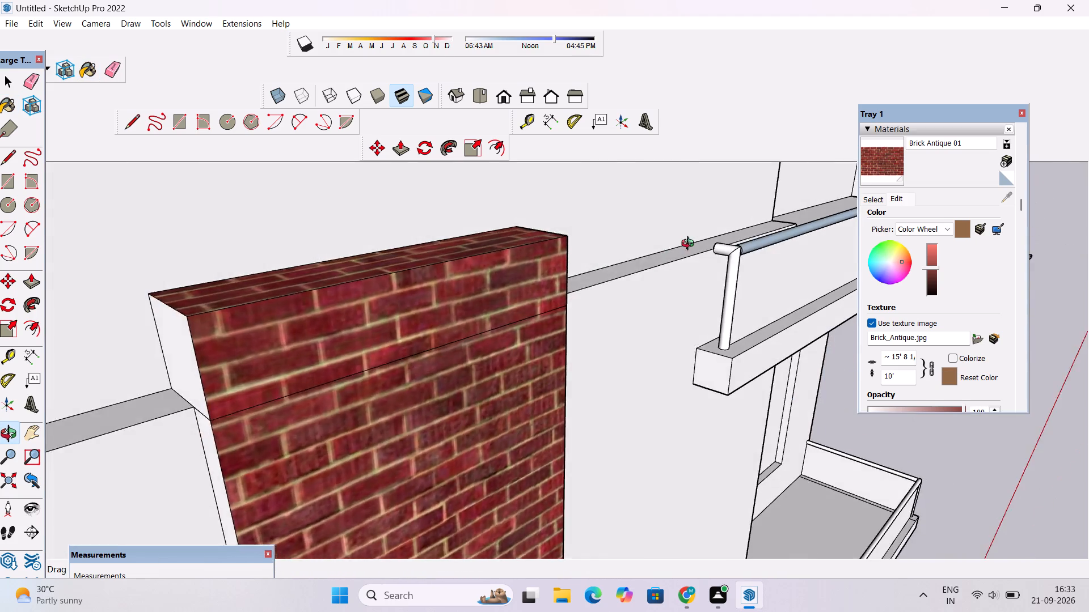
scroll(690, 245, down, 5)
scroll(745, 275, up, 3)
drag(743, 281, 700, 288)
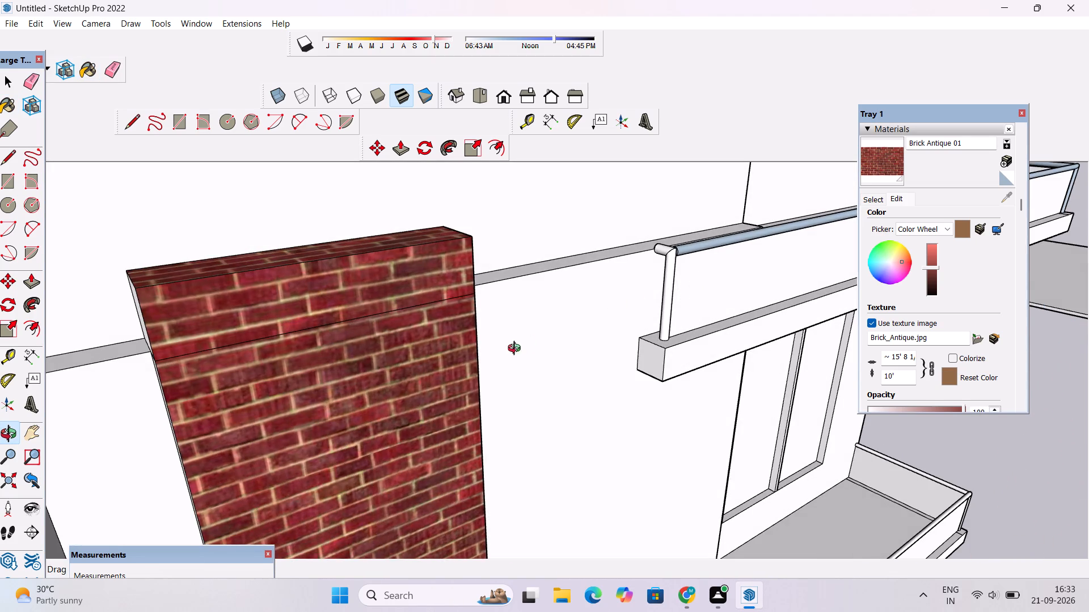
shift+drag(499, 356, 574, 223)
scroll(349, 333, down, 3)
scroll(328, 356, up, 2)
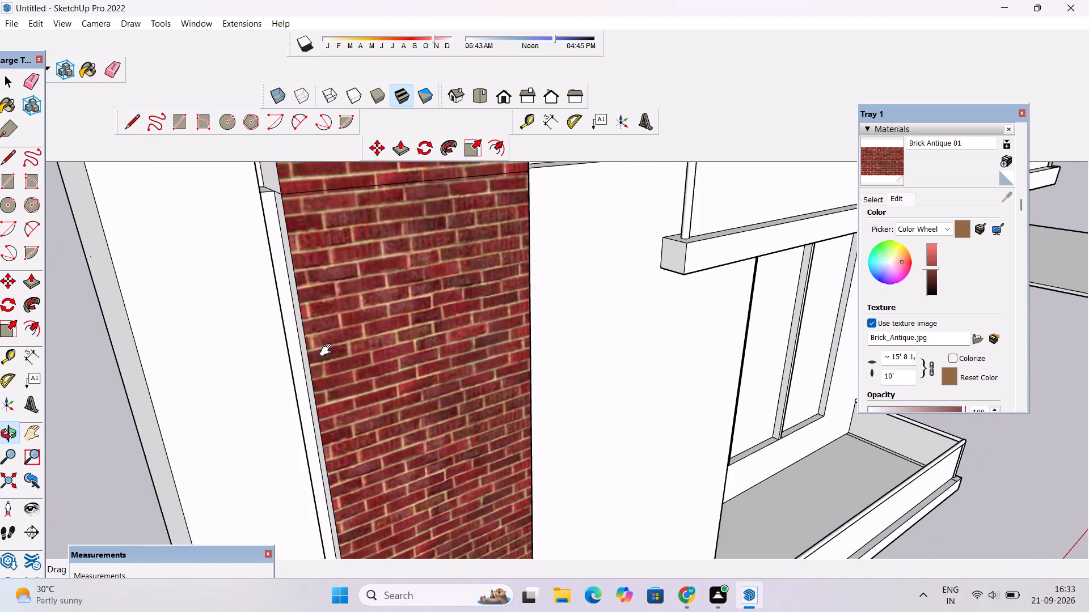
shift+drag(328, 350, 354, 422)
scroll(335, 308, up, 2)
drag(328, 306, 309, 315)
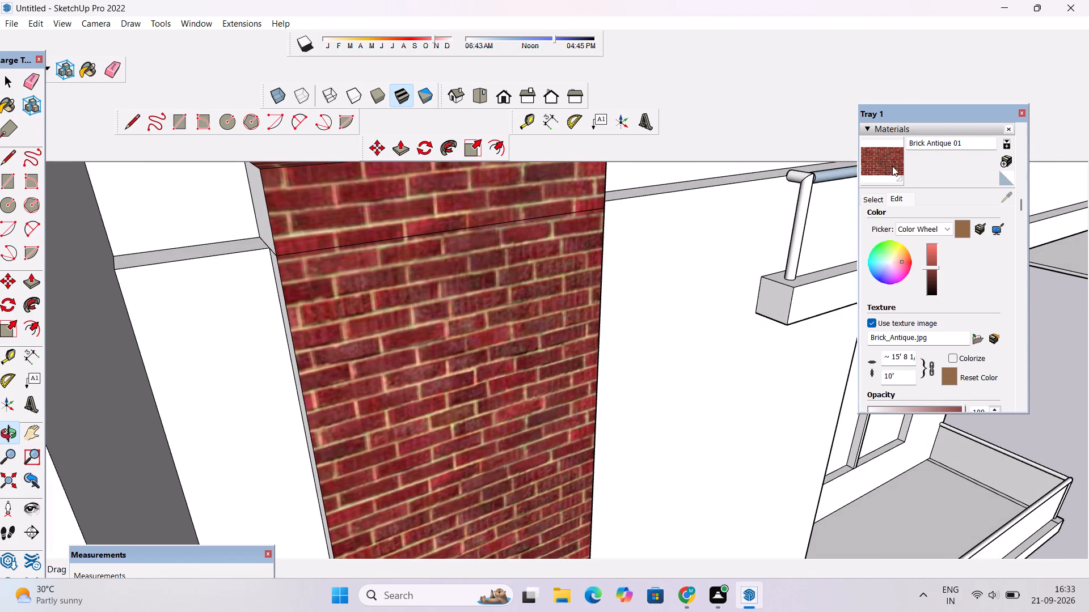
click(892, 166)
scroll(249, 221, up, 4)
click(260, 209)
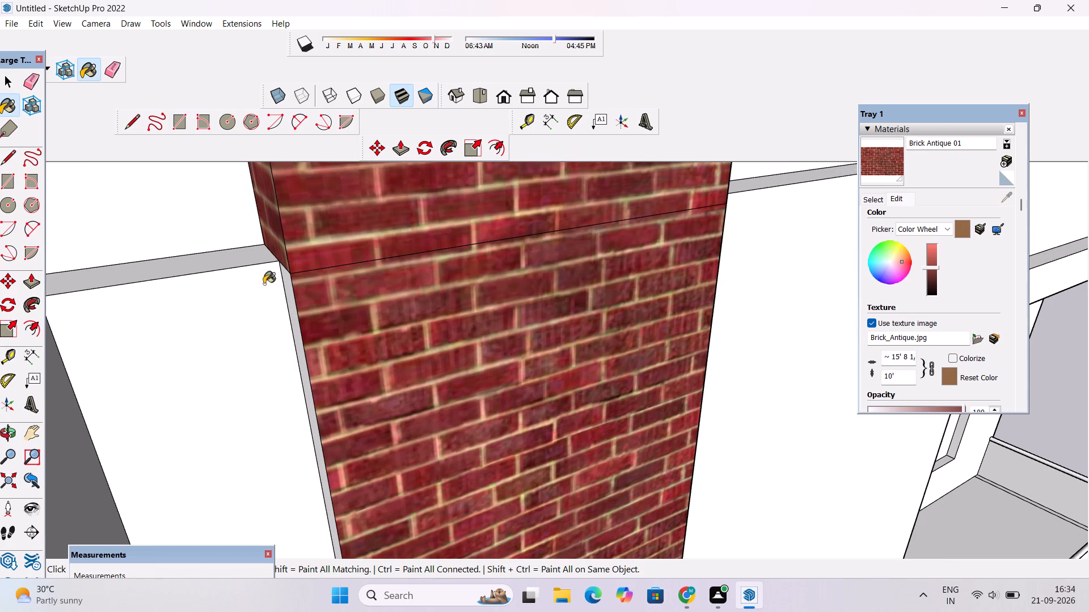
scroll(299, 305, up, 8)
click(290, 295)
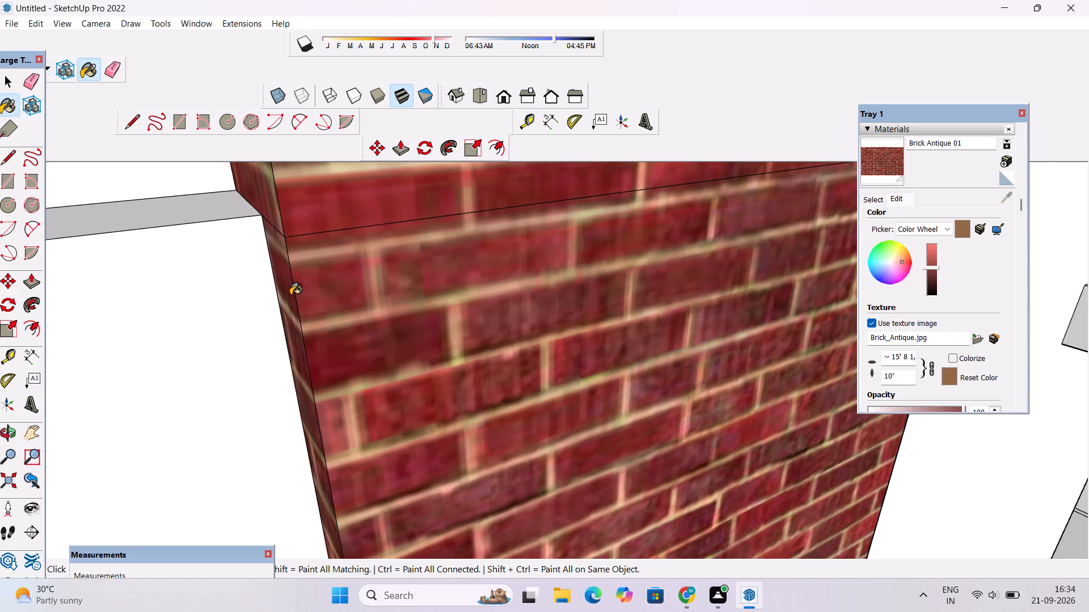
Paint the top face of the side boundary wall nearest the brick column with Brick Antique 01.
scroll(276, 284, down, 20)
scroll(276, 284, down, 15)
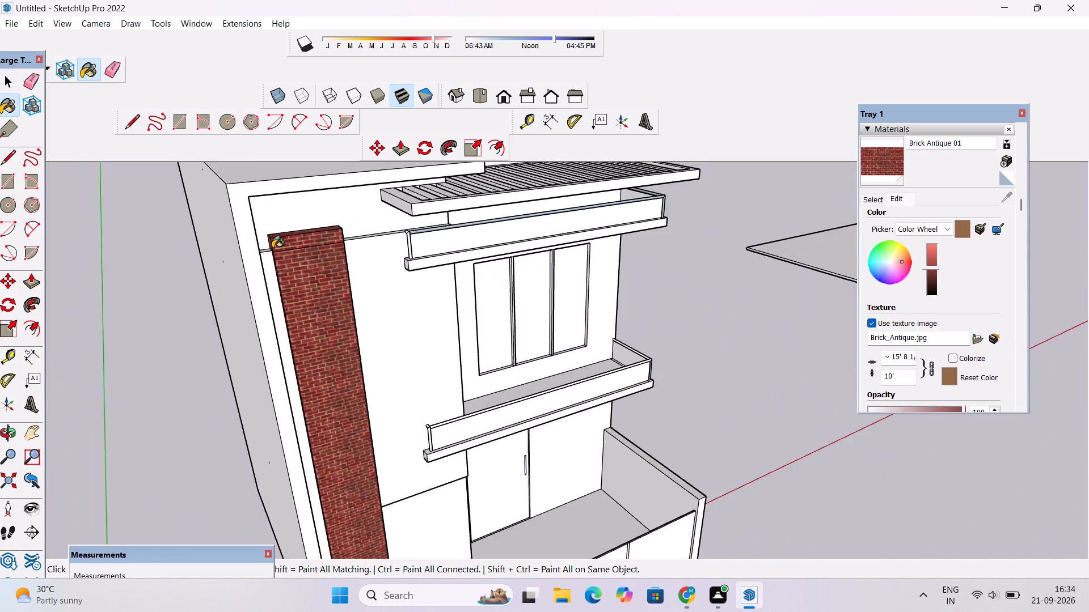
key(o)
scroll(272, 249, down, 11)
drag(352, 373, 279, 362)
scroll(268, 348, up, 4)
shift+drag(312, 339, 341, 339)
scroll(343, 347, up, 4)
drag(381, 359, 264, 390)
scroll(370, 343, up, 5)
shift+drag(364, 341, 370, 395)
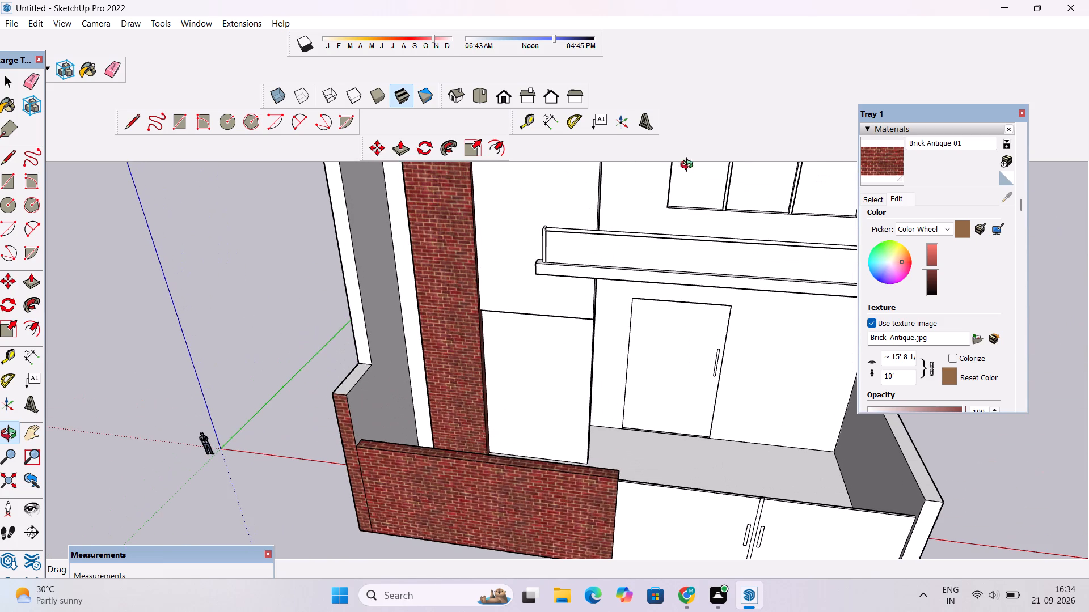
click(868, 161)
scroll(344, 349, up, 4)
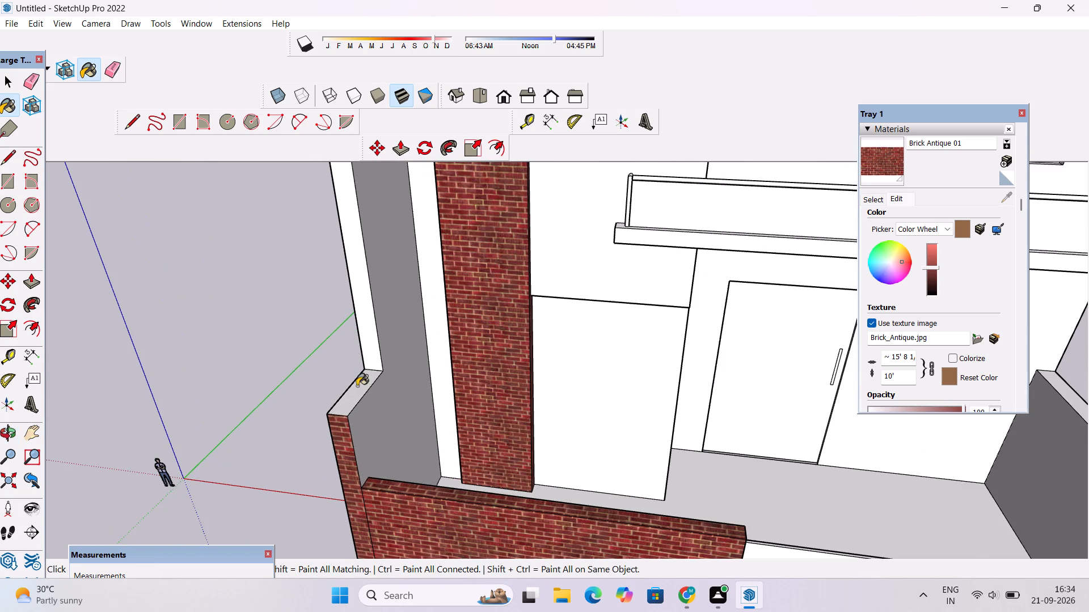
click(362, 398)
Paint the inner and top faces of the side boundary wall beyond the gate with Brick Antique 01.
scroll(334, 341, down, 11)
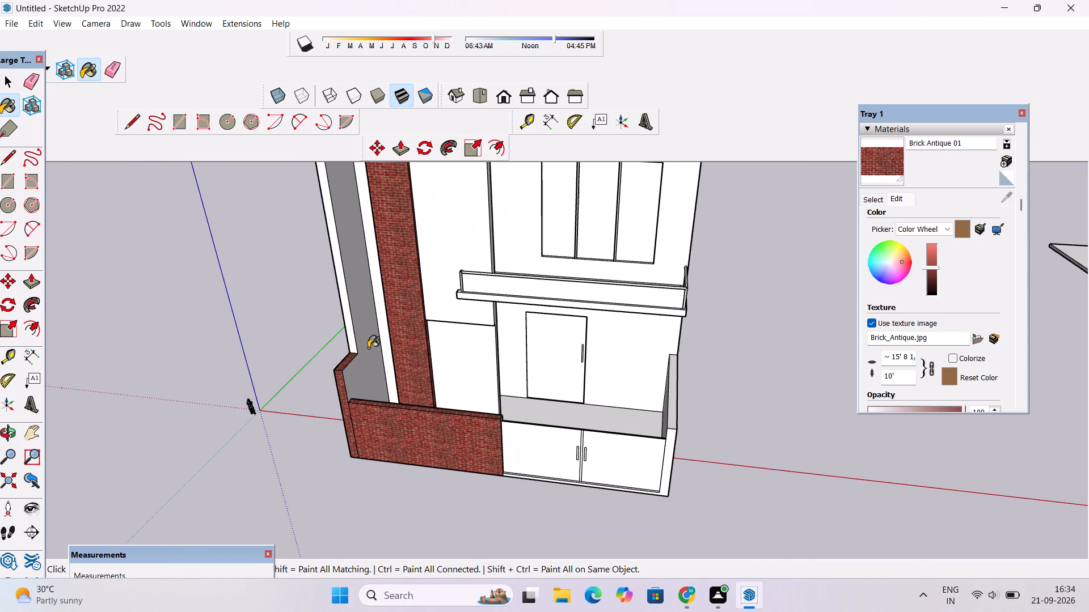
scroll(306, 309, down, 12)
key(o)
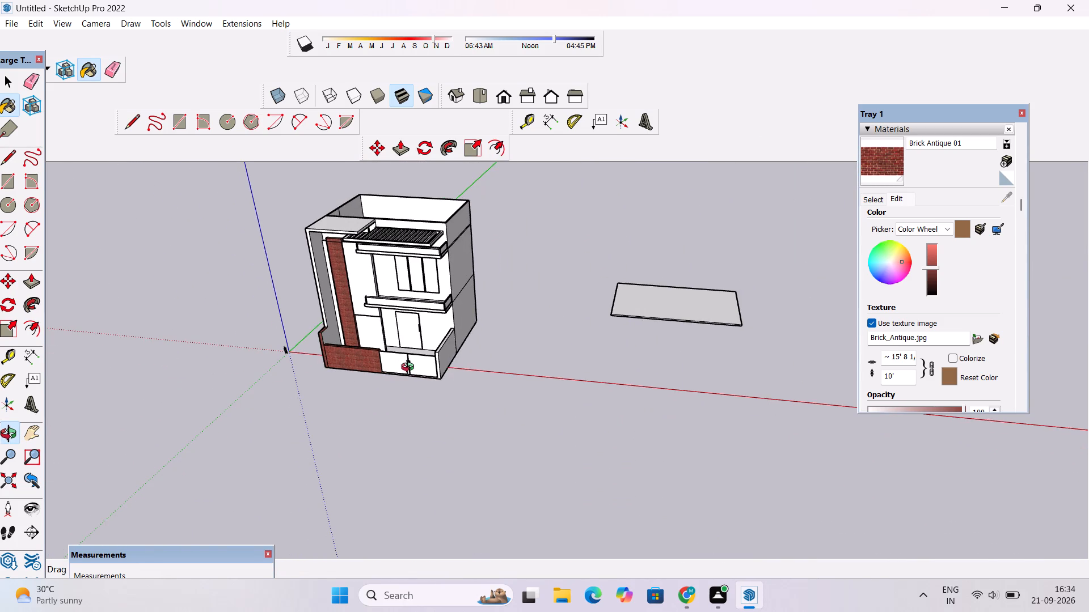
shift+drag(458, 380, 411, 389)
scroll(393, 358, up, 11)
shift+drag(437, 365, 534, 403)
scroll(346, 402, up, 3)
drag(440, 393, 541, 376)
click(887, 161)
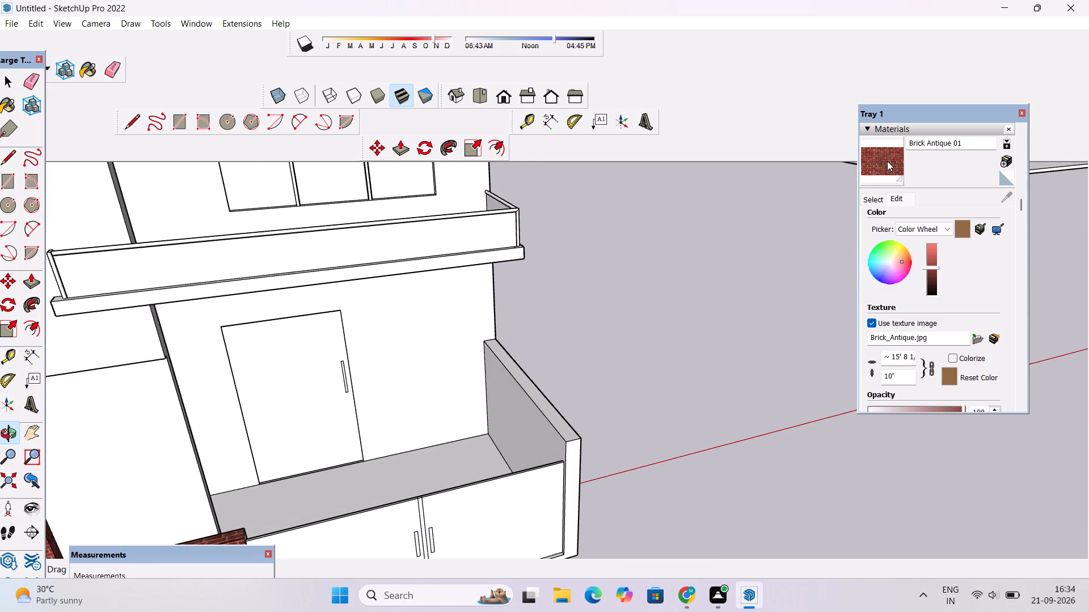
click(514, 394)
click(526, 381)
Draw a 1' vertical line from the gate opening's bottom corner to the base edge, separating the wall's front end from the sill.
scroll(524, 363, down, 4)
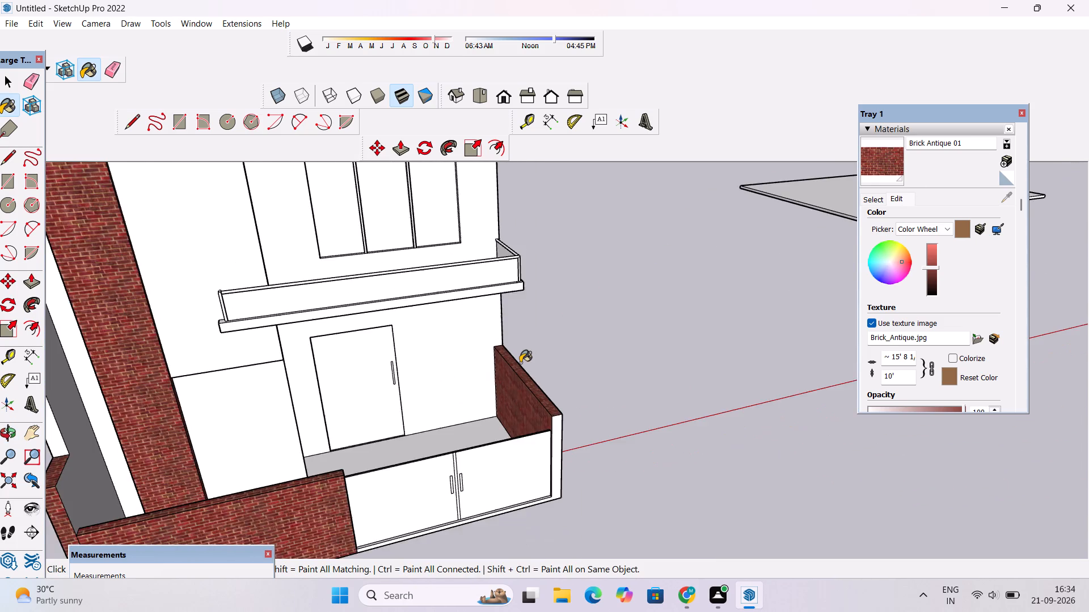
scroll(520, 363, down, 1)
scroll(554, 454, up, 7)
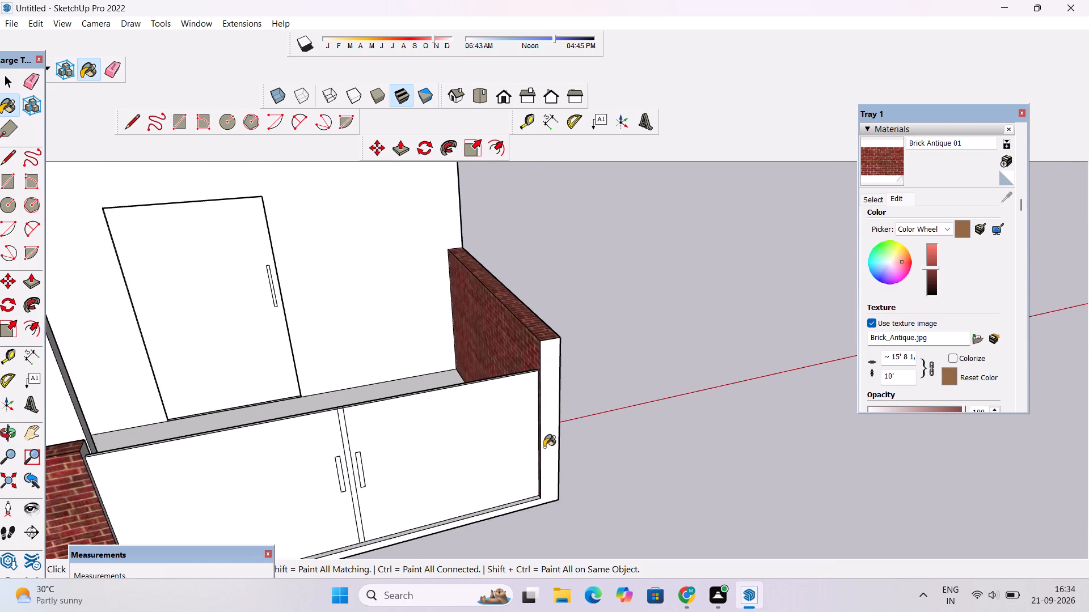
scroll(544, 447, up, 5)
key(l)
scroll(511, 410, down, 6)
scroll(530, 492, up, 15)
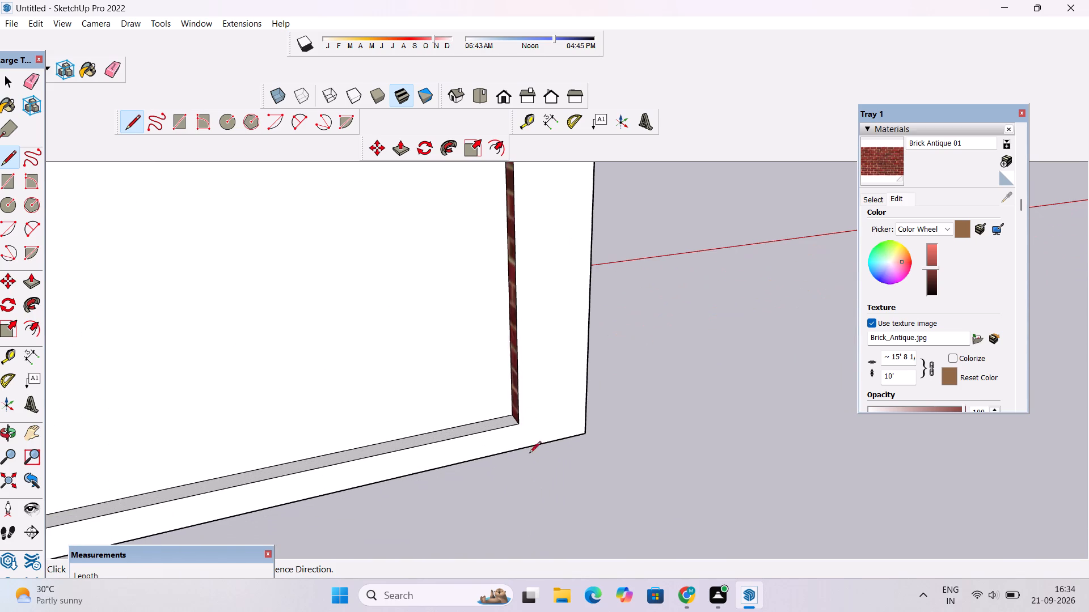
click(519, 424)
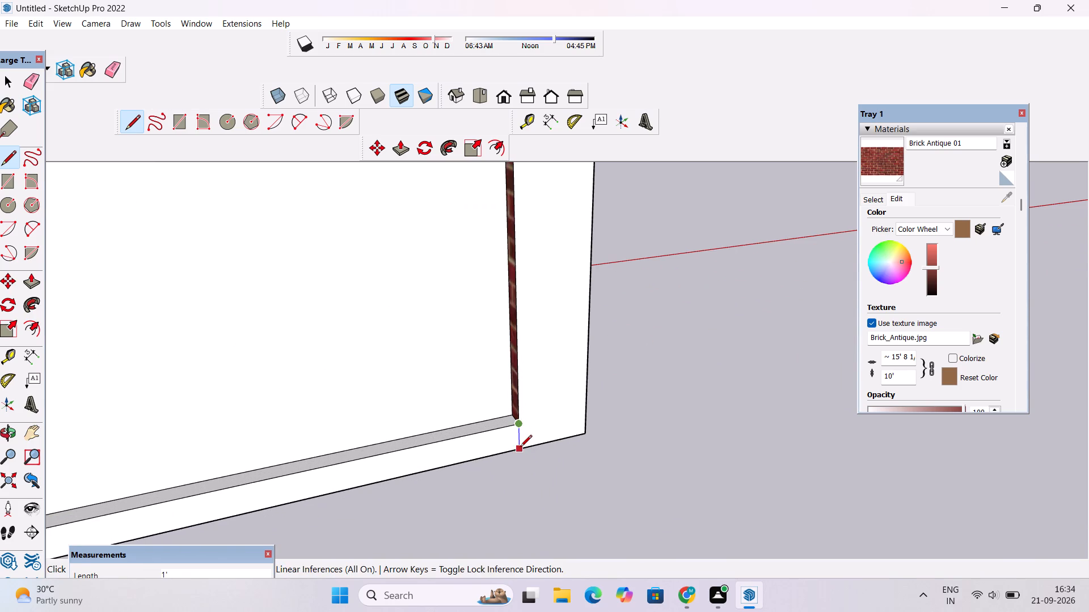
click(520, 449)
key(space)
Paint the front end and outer faces of the side boundary wall beyond the gate with Brick Antique 01.
click(889, 159)
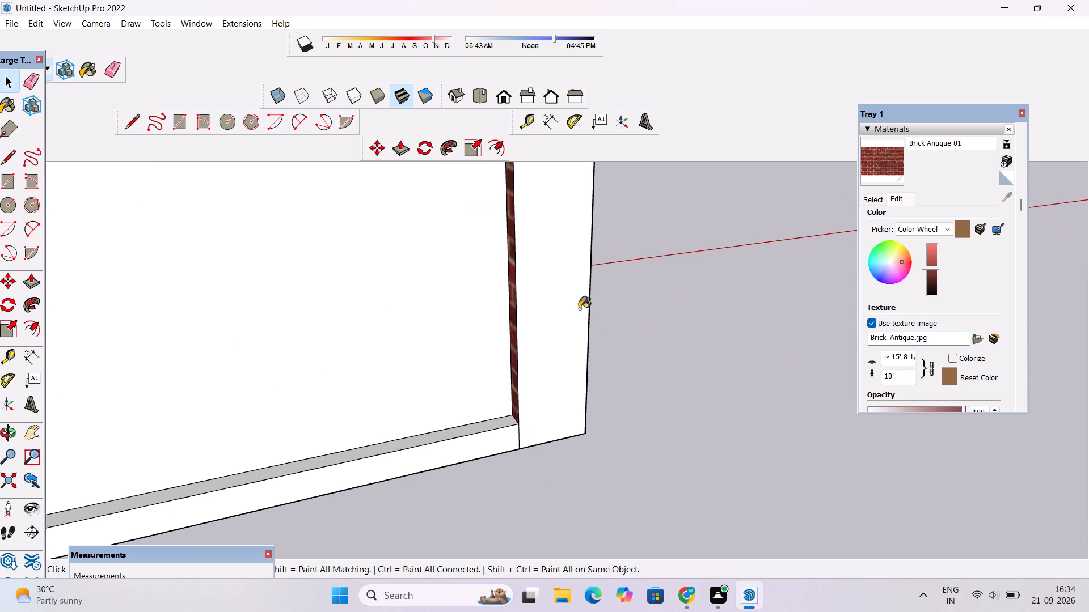
click(548, 317)
key(o)
scroll(516, 316, down, 5)
drag(596, 324, 316, 357)
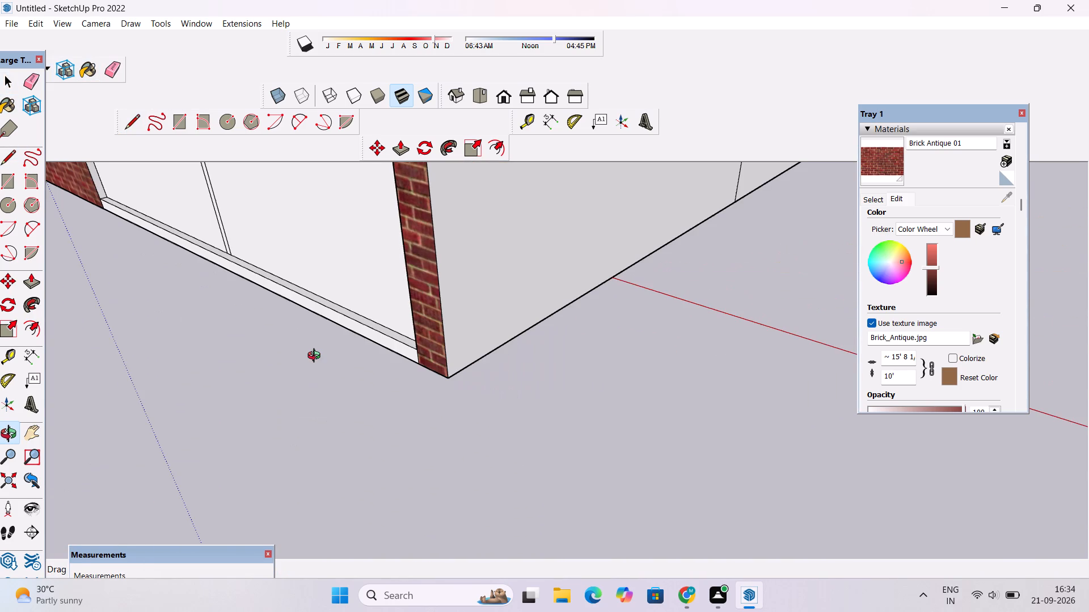
shift+drag(366, 365, 358, 500)
scroll(361, 470, down, 6)
shift+drag(433, 343, 413, 436)
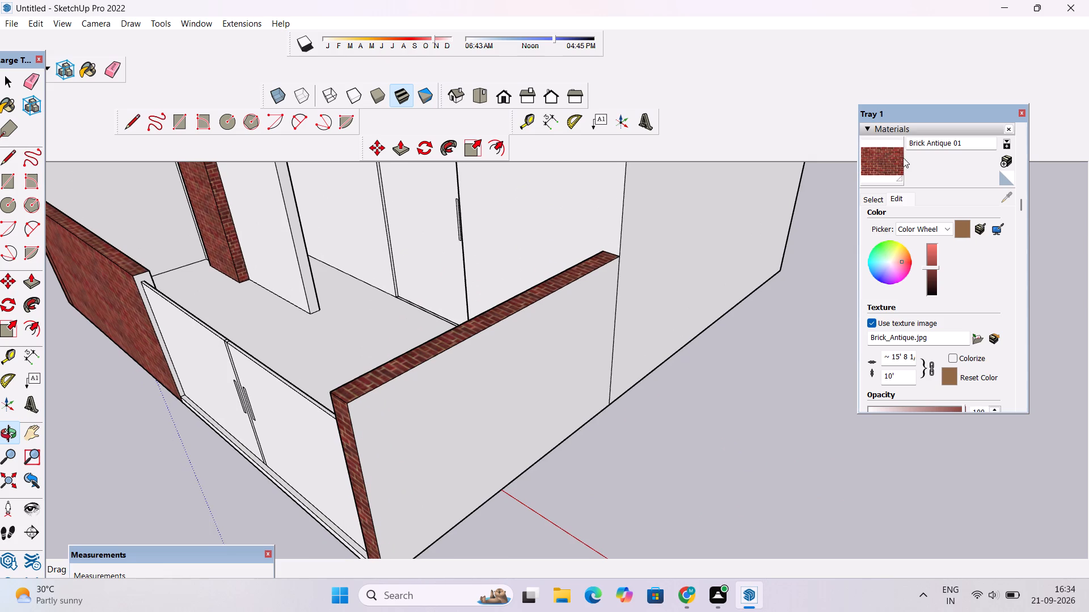
drag(888, 165, 873, 170)
click(468, 359)
Examine the brick finish on the column and boundary walls from several angles around the house front.
key(o)
scroll(469, 359, down, 2)
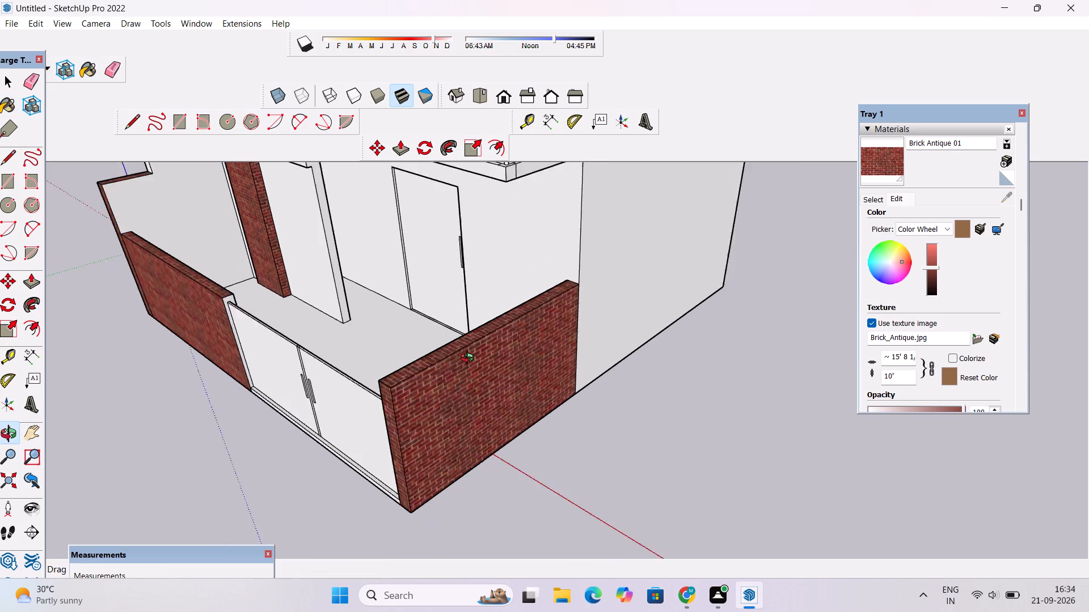
scroll(470, 359, down, 8)
drag(317, 388, 463, 341)
scroll(465, 340, down, 6)
drag(317, 368, 528, 367)
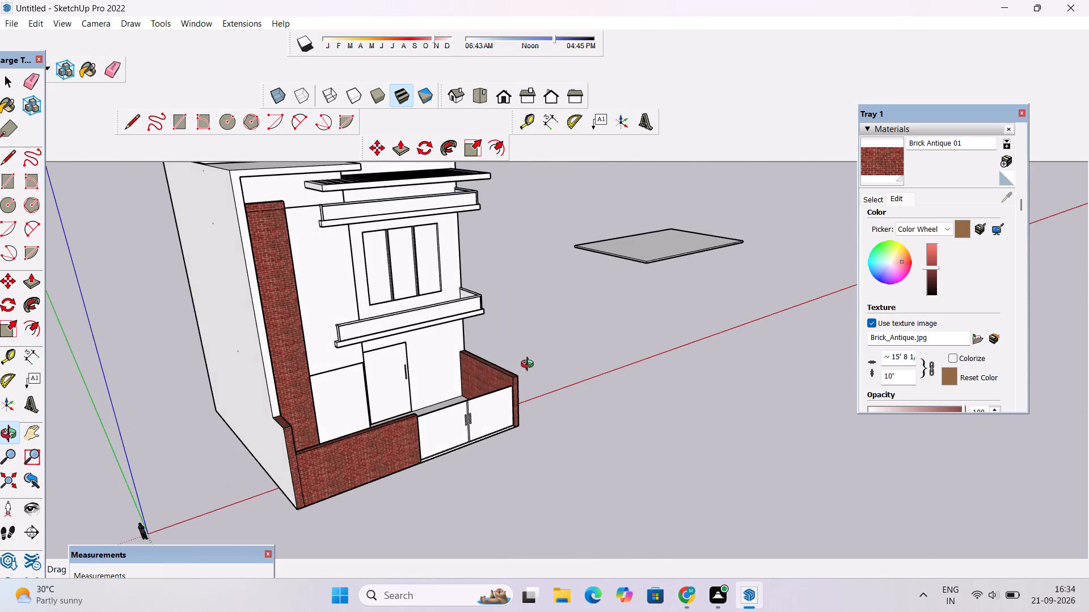
drag(530, 365, 386, 384)
shift+drag(349, 384, 483, 382)
drag(483, 382, 441, 382)
shift+drag(474, 375, 428, 398)
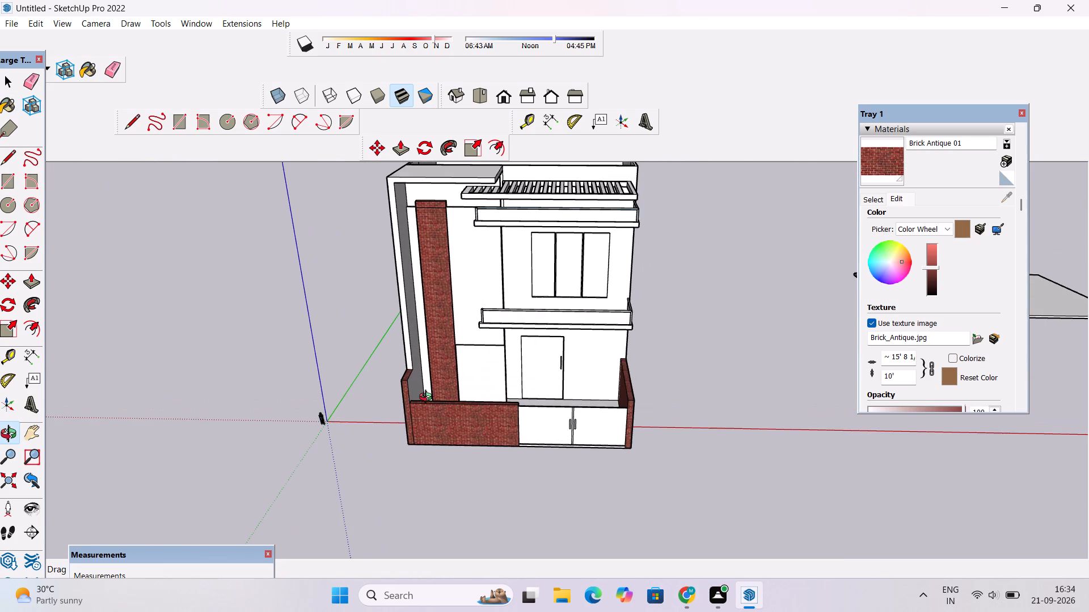
scroll(427, 397, down, 2)
shift+drag(427, 397, 391, 414)
drag(418, 415, 437, 387)
shift+drag(445, 410, 454, 378)
scroll(465, 378, up, 1)
shift+drag(465, 378, 456, 362)
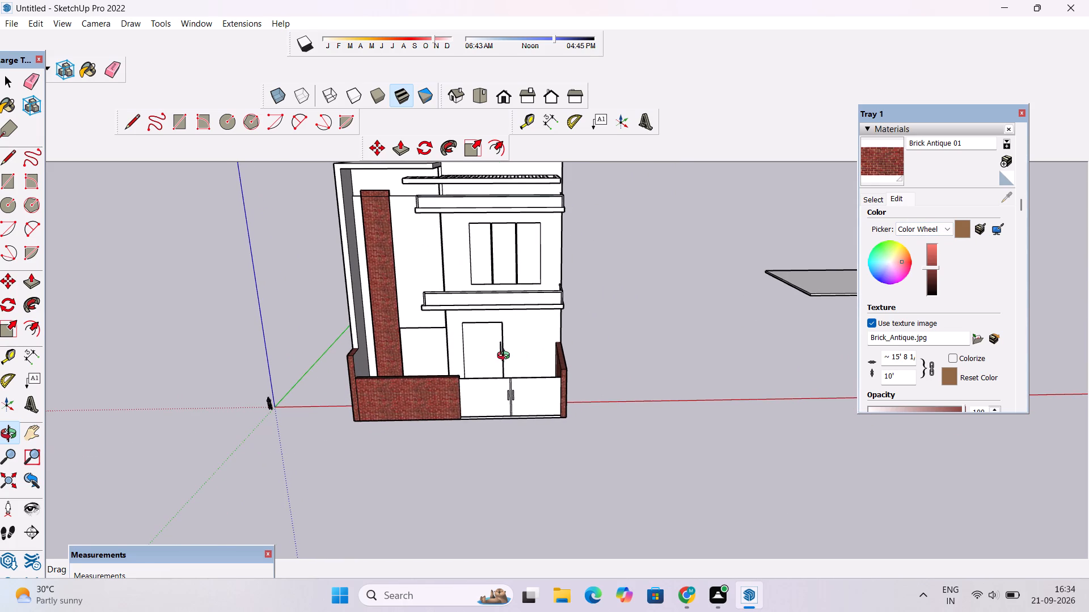
scroll(506, 357, up, 2)
shift+drag(497, 354, 483, 413)
shift+drag(471, 403, 460, 411)
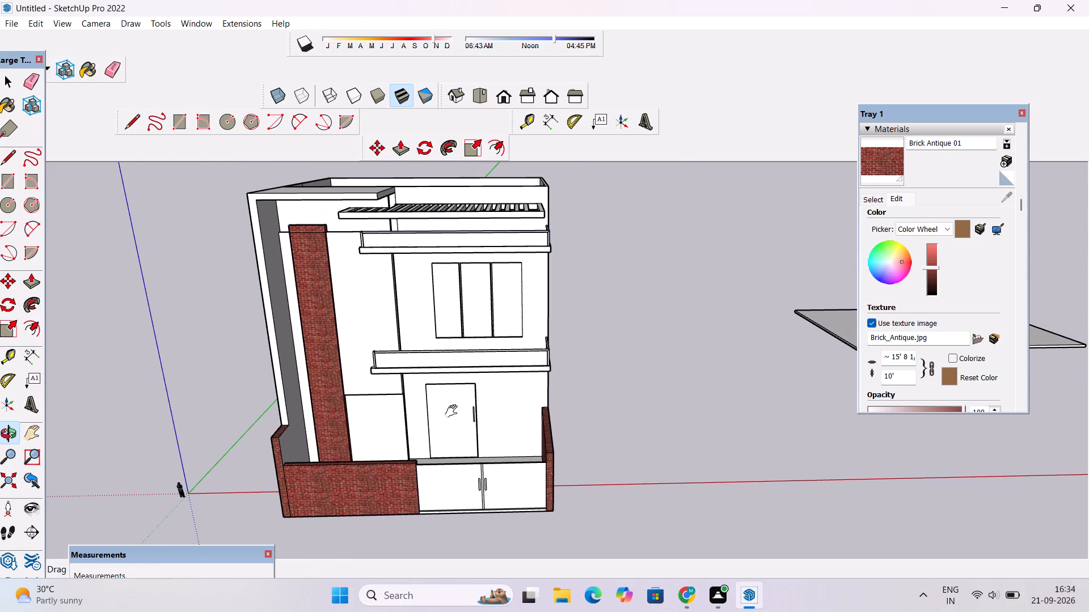
Paint the undersides of the upper and lower balcony slabs with the Wood Floor material from the Wood collection.
click(873, 198)
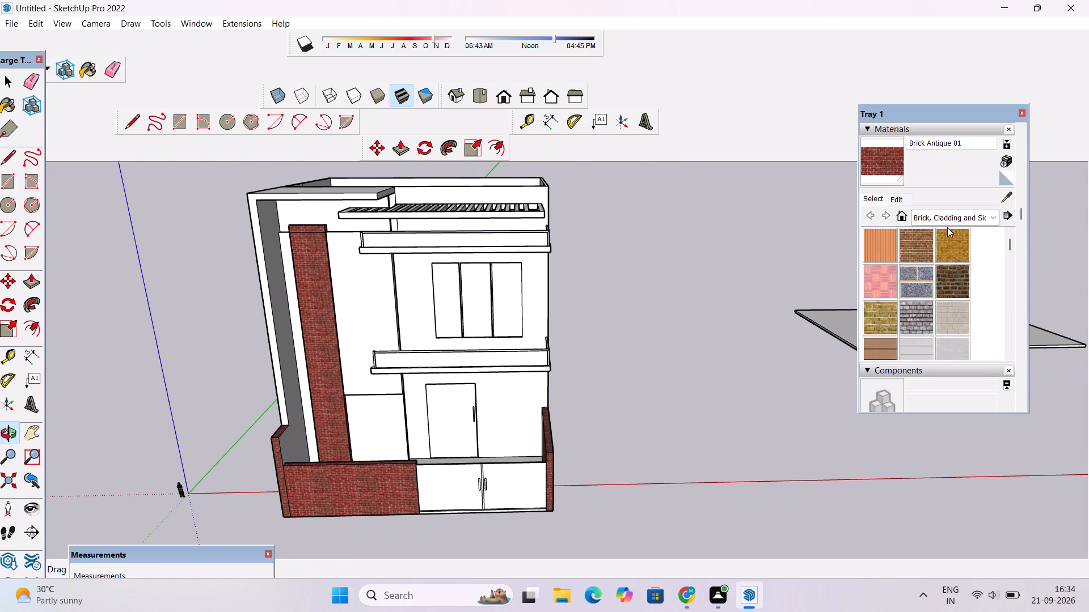
click(952, 217)
click(935, 404)
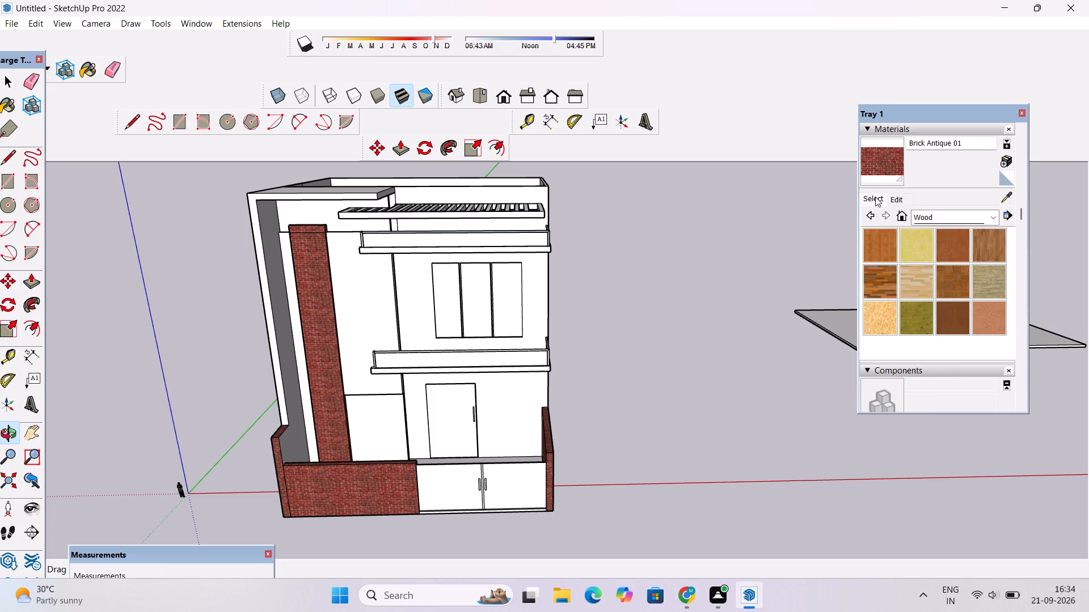
click(984, 249)
key(o)
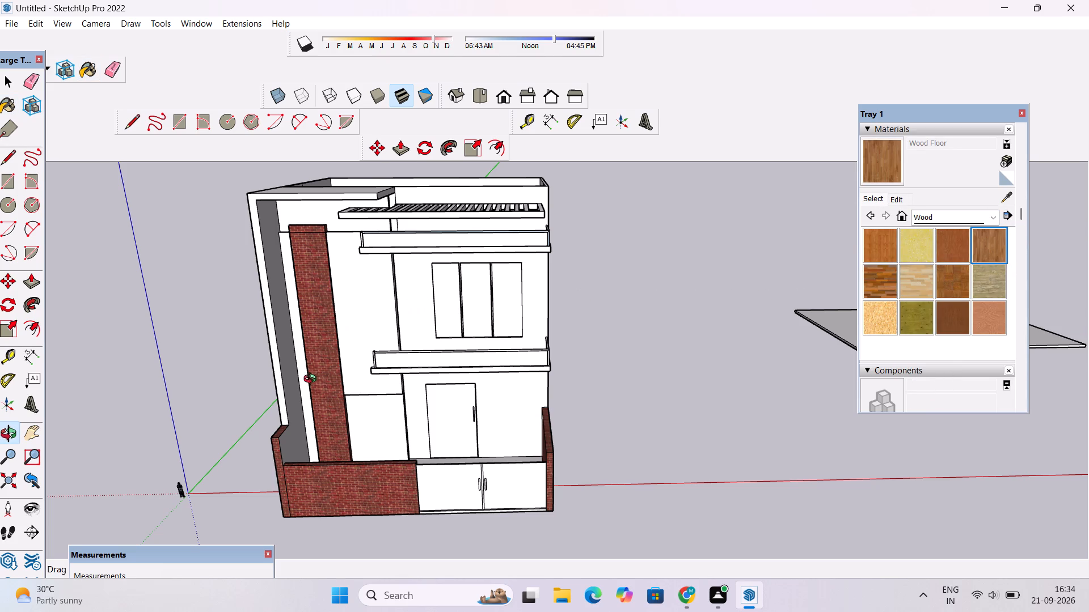
drag(315, 386, 360, 159)
drag(395, 220, 309, 231)
drag(322, 424, 337, 435)
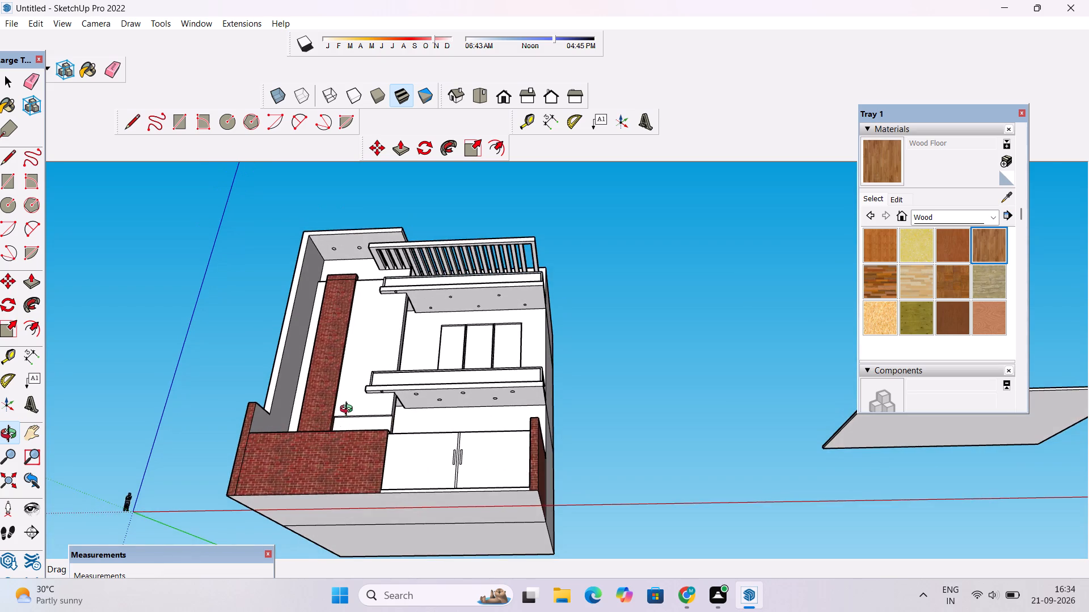
shift+drag(356, 392, 330, 417)
click(884, 158)
scroll(483, 312, up, 4)
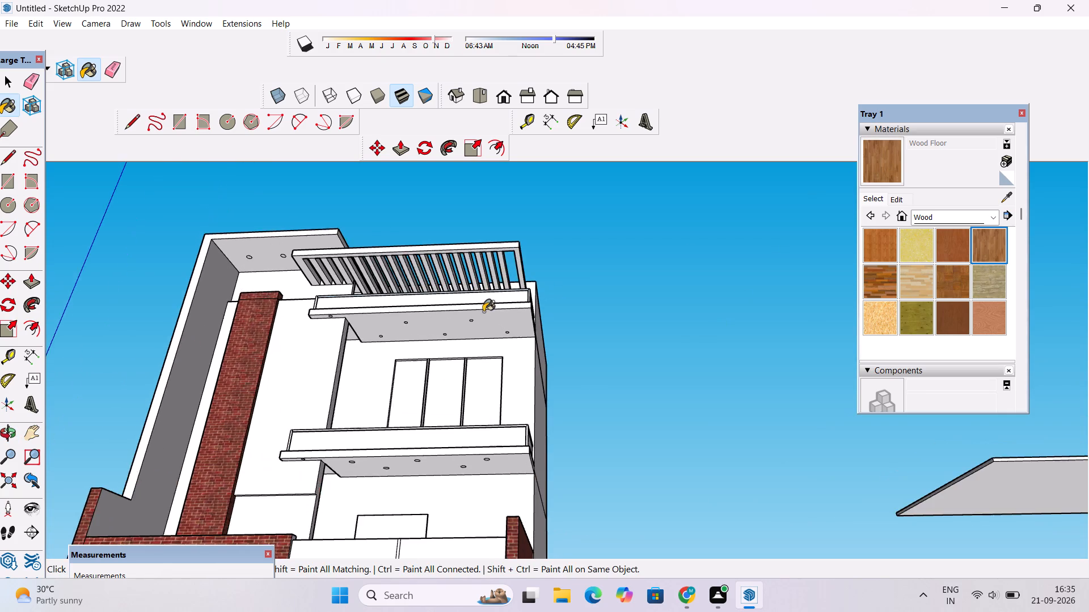
click(482, 313)
scroll(476, 296, down, 6)
scroll(502, 418, up, 9)
click(493, 371)
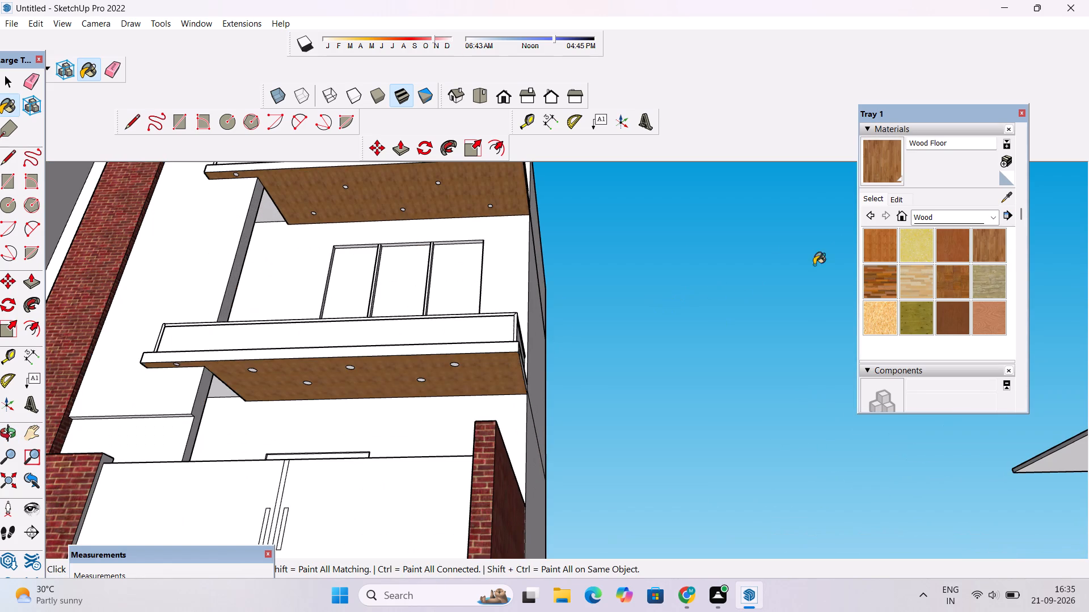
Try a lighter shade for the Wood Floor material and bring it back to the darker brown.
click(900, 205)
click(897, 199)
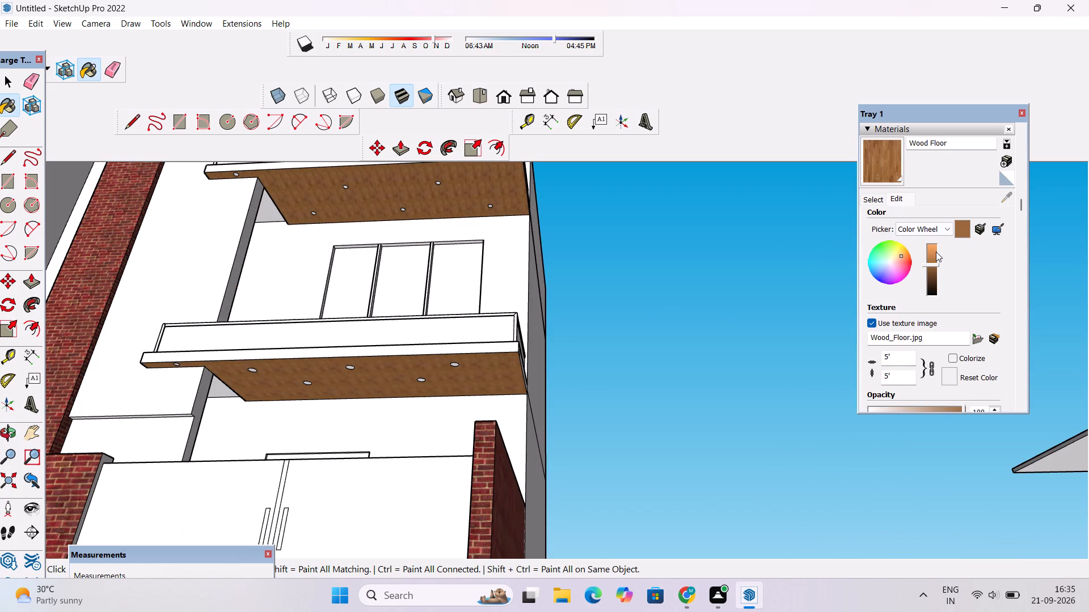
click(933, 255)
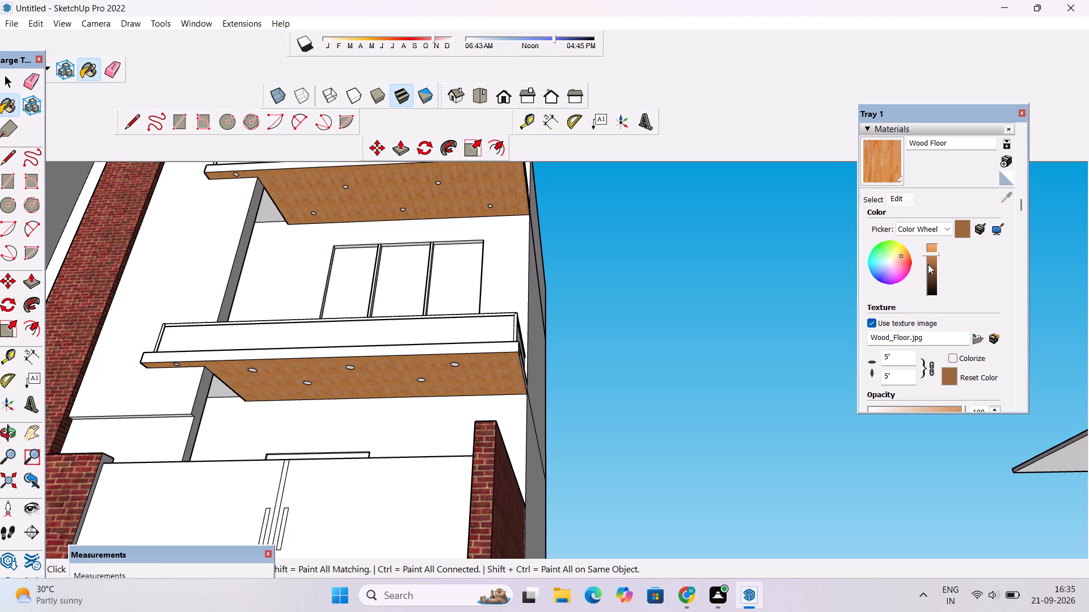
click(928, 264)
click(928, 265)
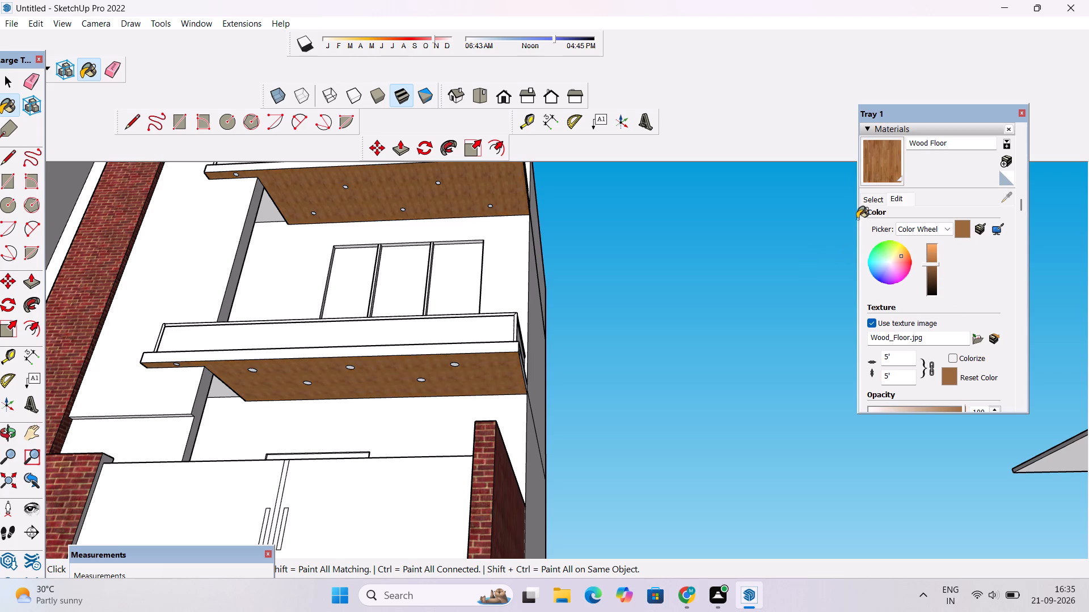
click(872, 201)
Examine the wood finish under both balconies and the brick surfaces from several angles around the house front.
scroll(813, 211, down, 6)
scroll(811, 224, up, 2)
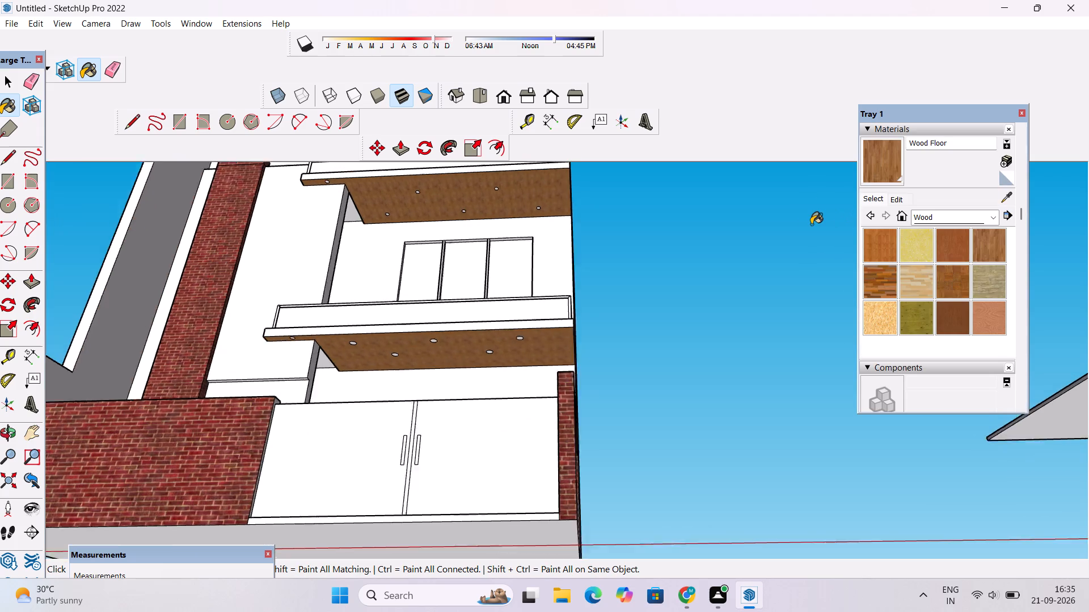
scroll(811, 224, up, 2)
scroll(670, 307, up, 5)
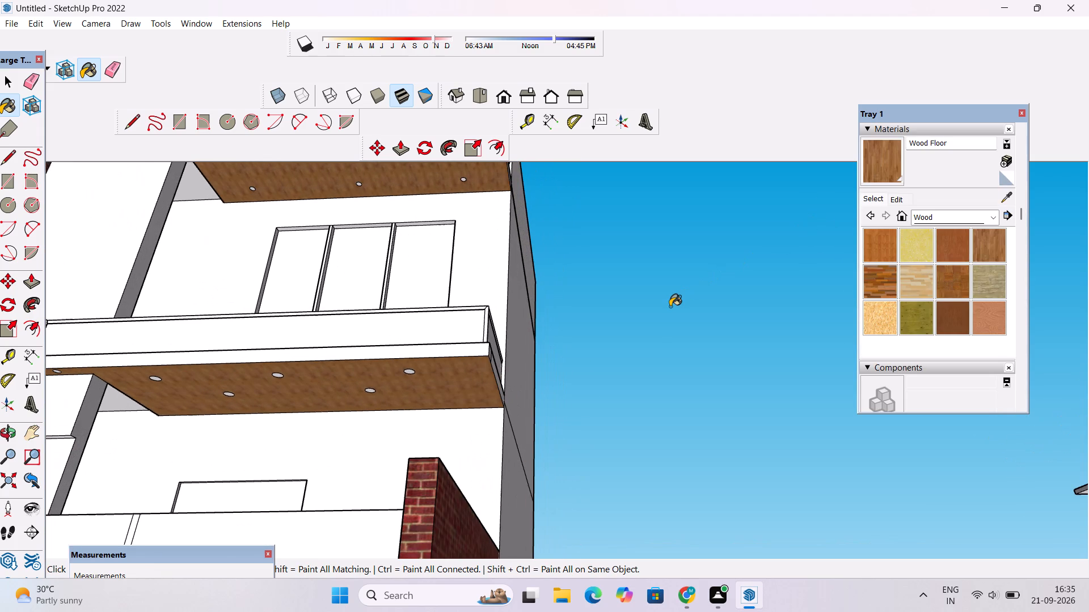
key(o)
scroll(670, 307, down, 6)
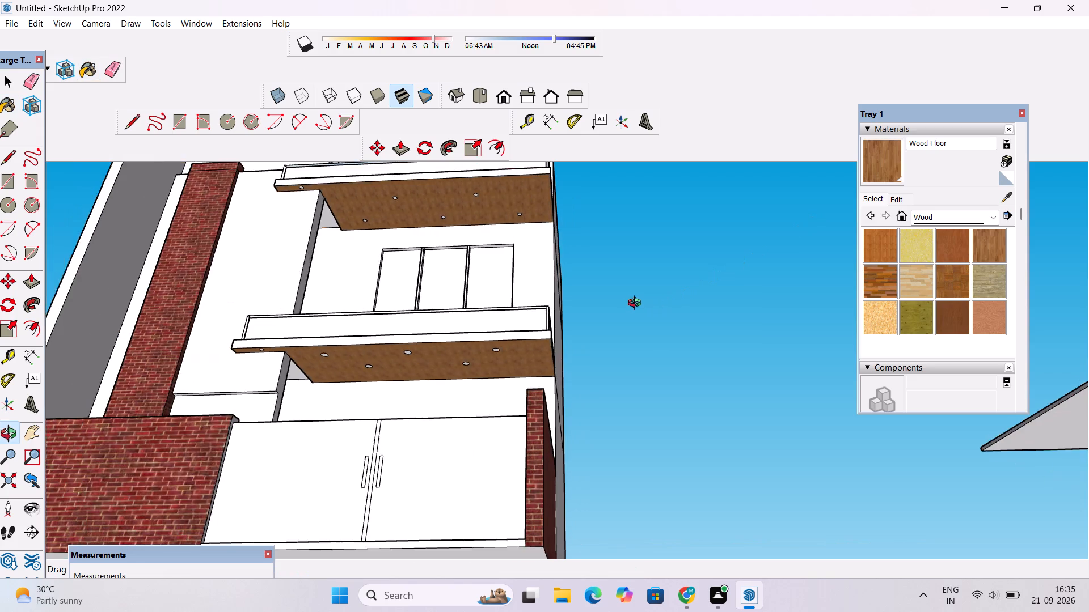
drag(634, 308, 637, 363)
scroll(637, 363, down, 5)
shift+drag(511, 363, 602, 354)
scroll(602, 354, down, 3)
scroll(594, 313, up, 5)
drag(545, 312, 543, 309)
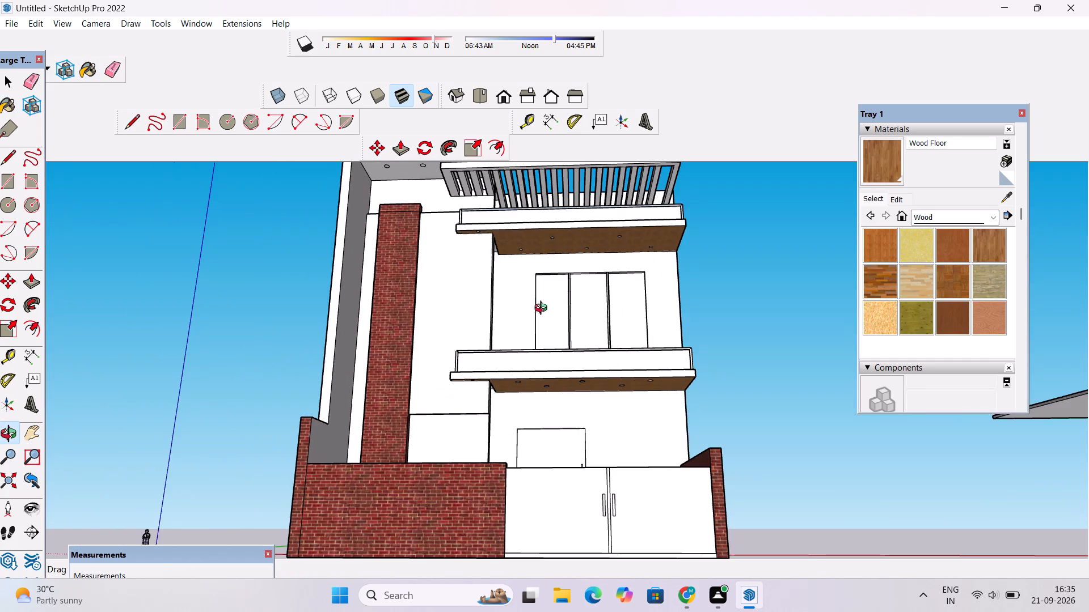
drag(543, 309, 550, 226)
scroll(555, 211, up, 5)
drag(559, 309, 470, 292)
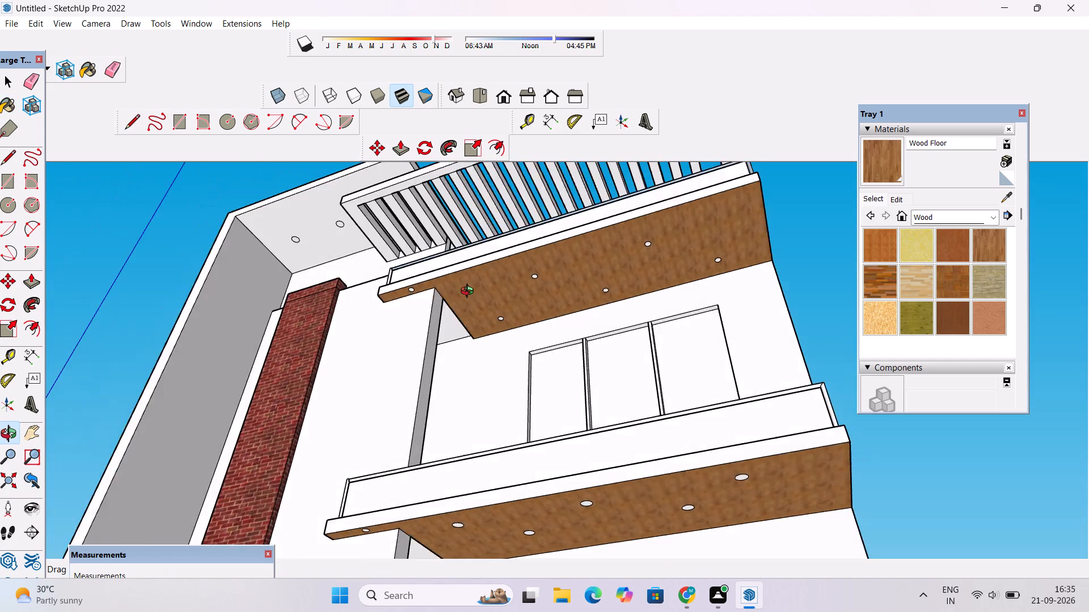
scroll(470, 292, down, 4)
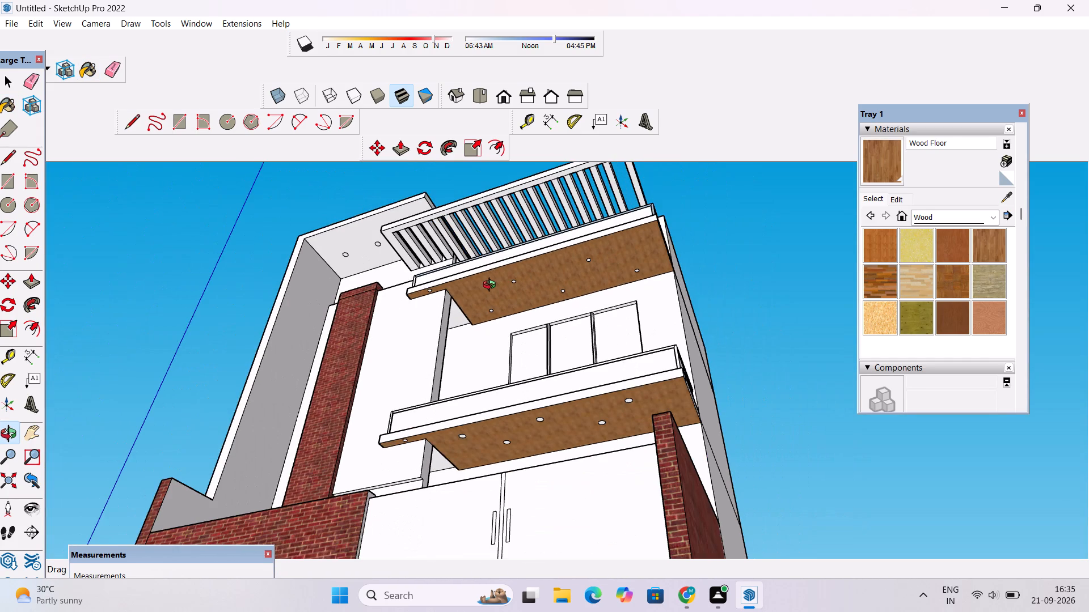
drag(530, 307, 537, 314)
scroll(537, 314, down, 5)
drag(537, 314, 564, 355)
scroll(555, 286, up, 4)
drag(556, 286, 591, 331)
scroll(591, 331, down, 3)
shift+drag(571, 312, 554, 271)
shift+scroll(549, 265, down, 4)
drag(549, 265, 588, 385)
Paint the tall upper wall panel between the brick column and the window bay with Cinder Block from Brick, Cladding and Siding.
scroll(551, 262, up, 2)
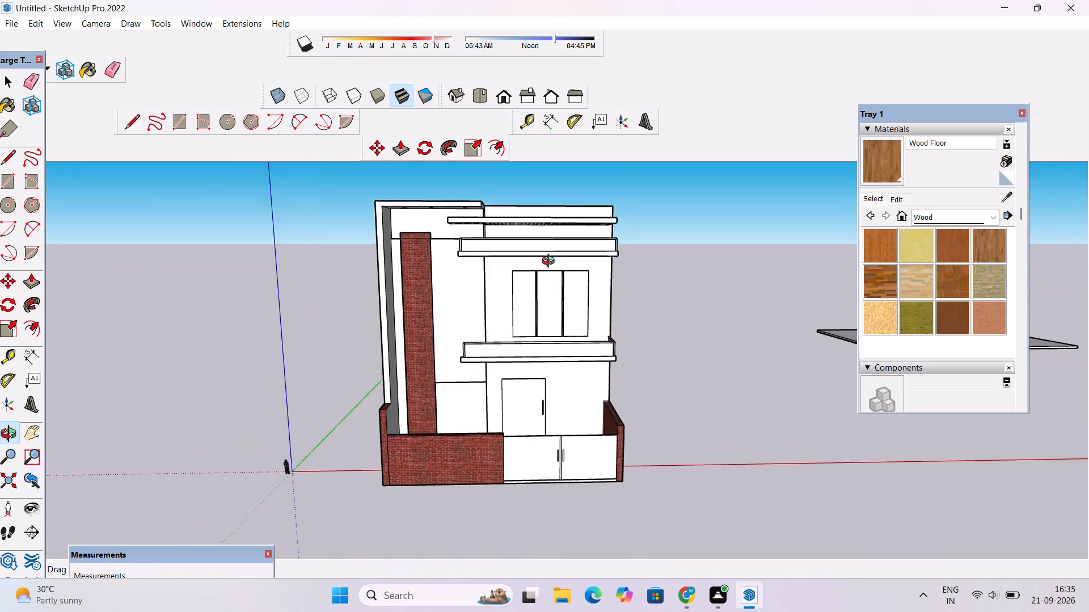
scroll(551, 262, up, 2)
drag(428, 365, 429, 318)
shift+drag(411, 341, 434, 356)
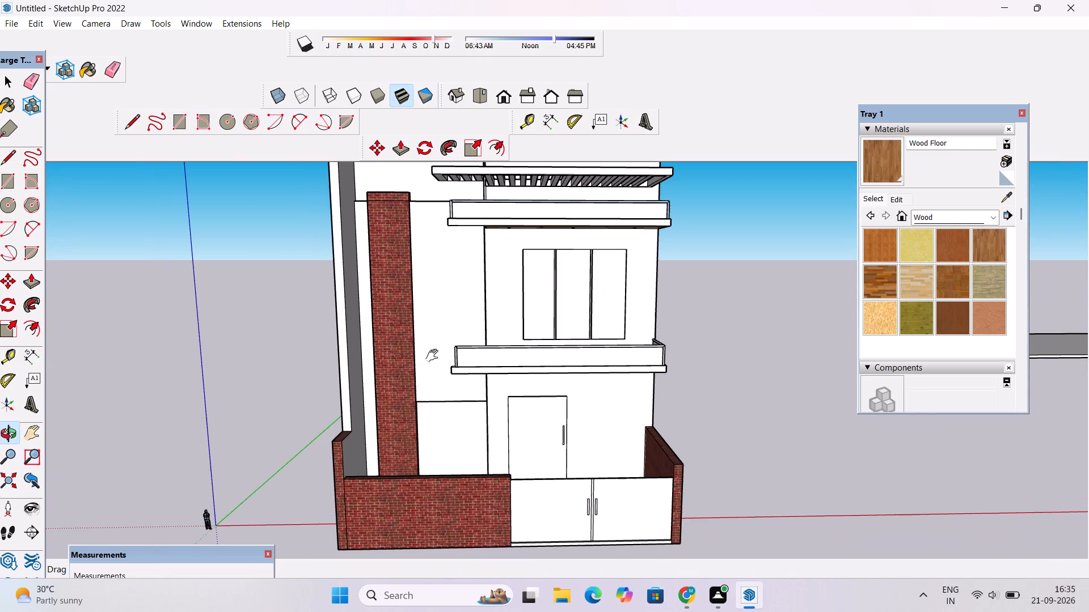
click(939, 221)
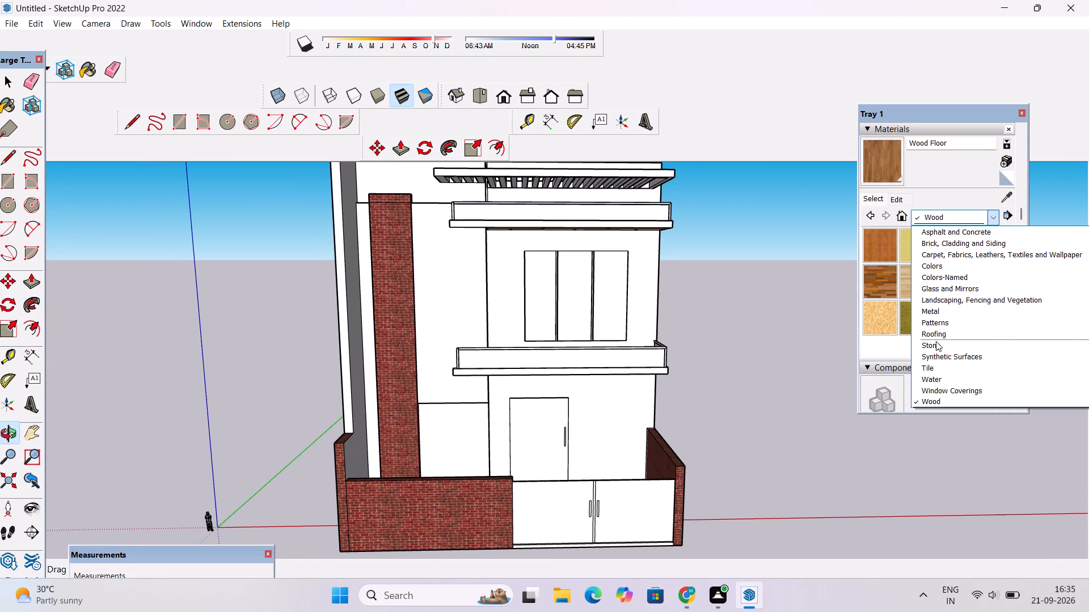
click(937, 244)
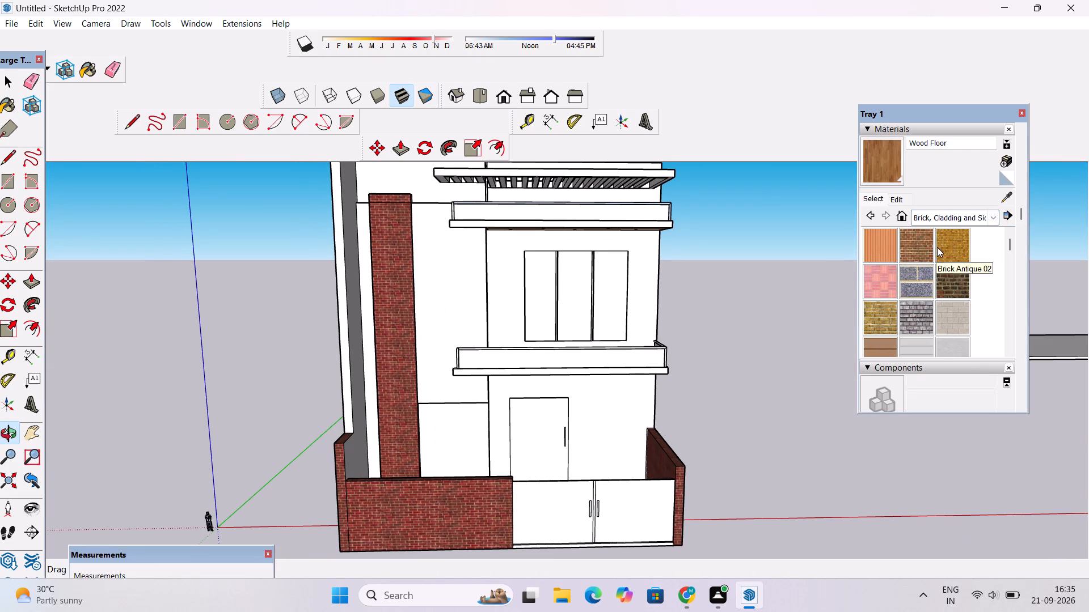
click(951, 319)
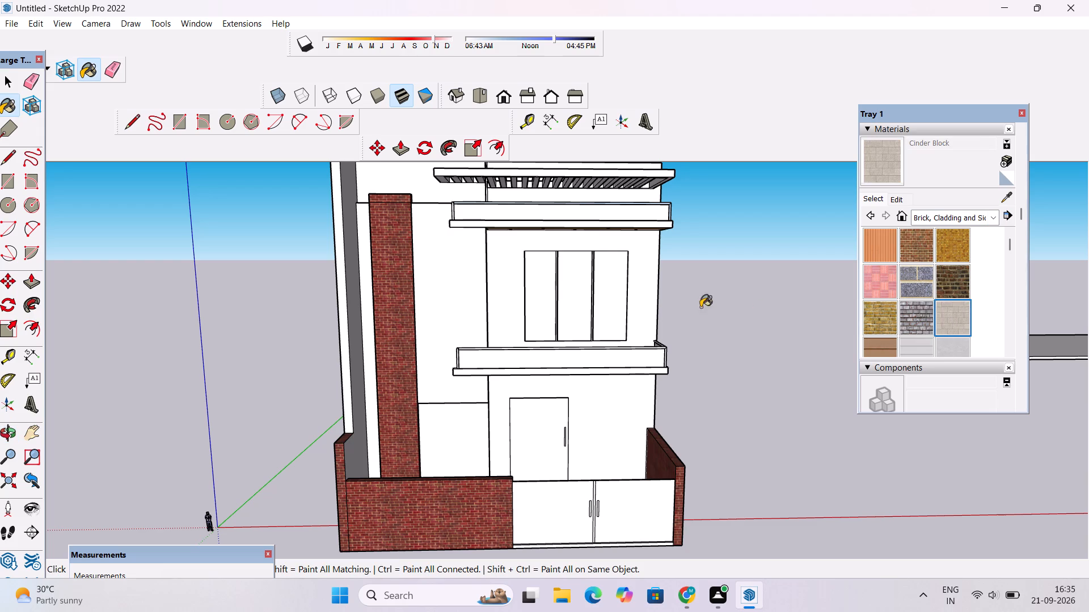
scroll(440, 266, up, 3)
click(440, 266)
scroll(382, 270, down, 3)
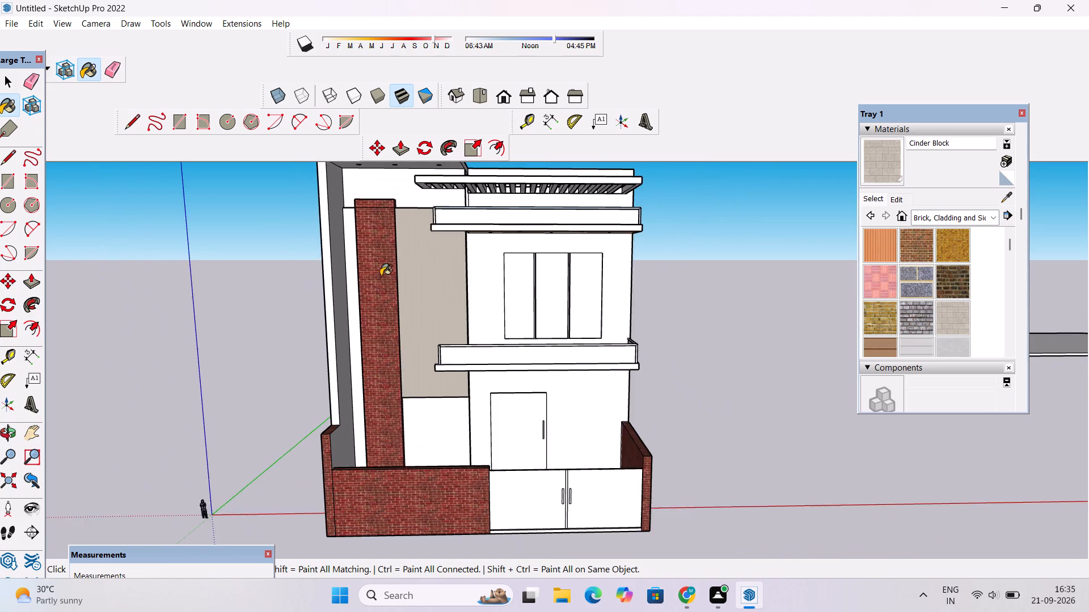
scroll(381, 276, down, 2)
scroll(430, 325, down, 3)
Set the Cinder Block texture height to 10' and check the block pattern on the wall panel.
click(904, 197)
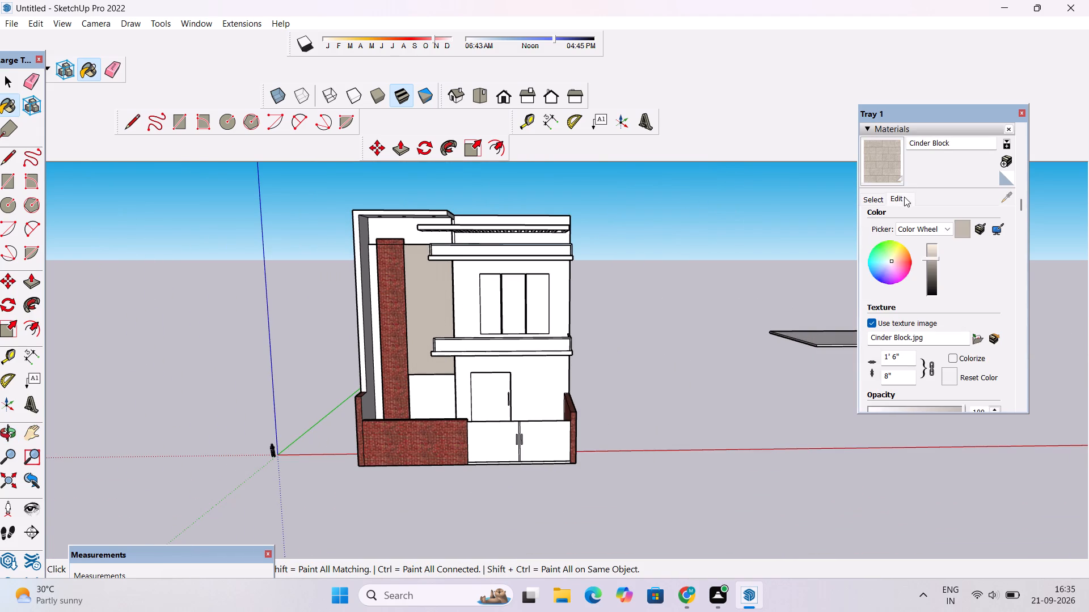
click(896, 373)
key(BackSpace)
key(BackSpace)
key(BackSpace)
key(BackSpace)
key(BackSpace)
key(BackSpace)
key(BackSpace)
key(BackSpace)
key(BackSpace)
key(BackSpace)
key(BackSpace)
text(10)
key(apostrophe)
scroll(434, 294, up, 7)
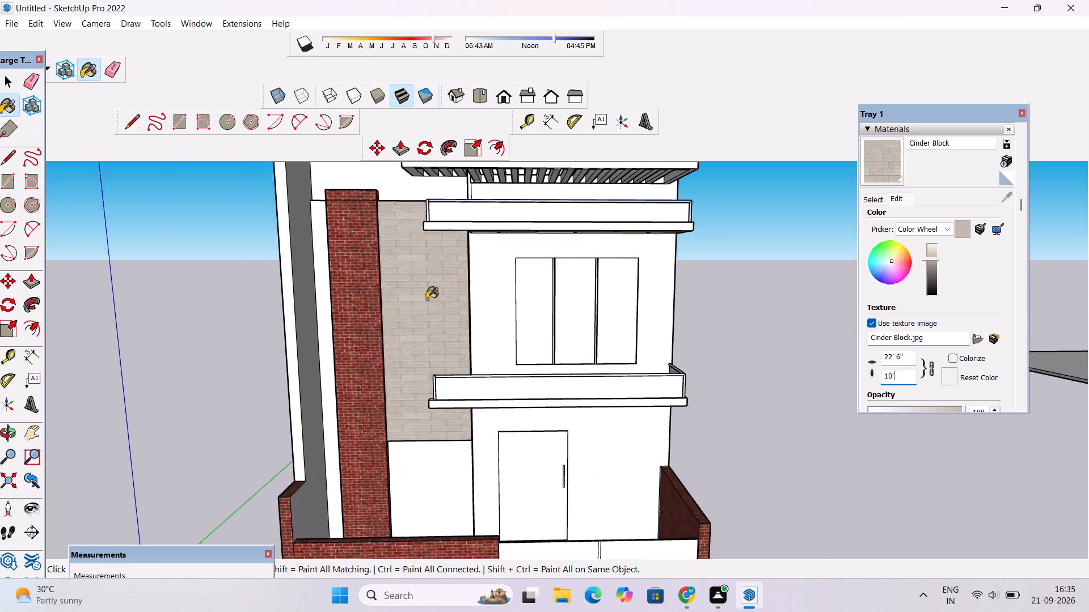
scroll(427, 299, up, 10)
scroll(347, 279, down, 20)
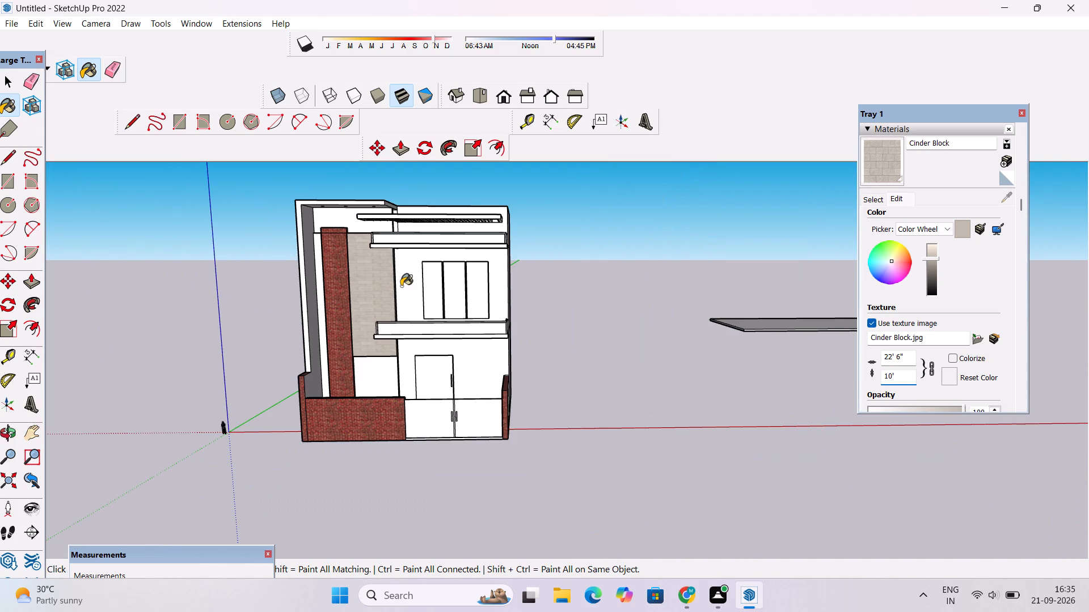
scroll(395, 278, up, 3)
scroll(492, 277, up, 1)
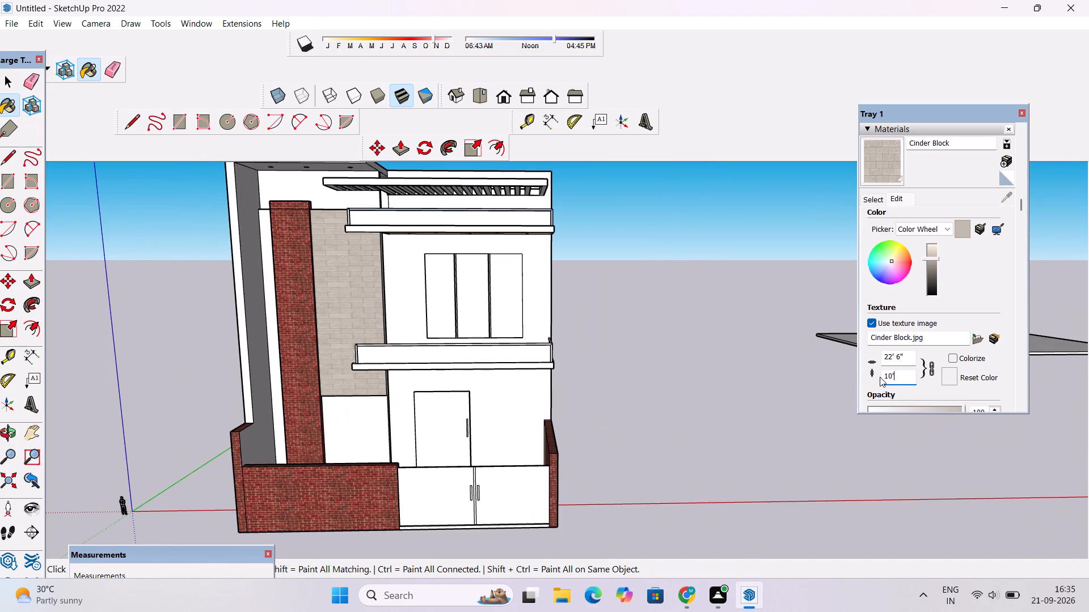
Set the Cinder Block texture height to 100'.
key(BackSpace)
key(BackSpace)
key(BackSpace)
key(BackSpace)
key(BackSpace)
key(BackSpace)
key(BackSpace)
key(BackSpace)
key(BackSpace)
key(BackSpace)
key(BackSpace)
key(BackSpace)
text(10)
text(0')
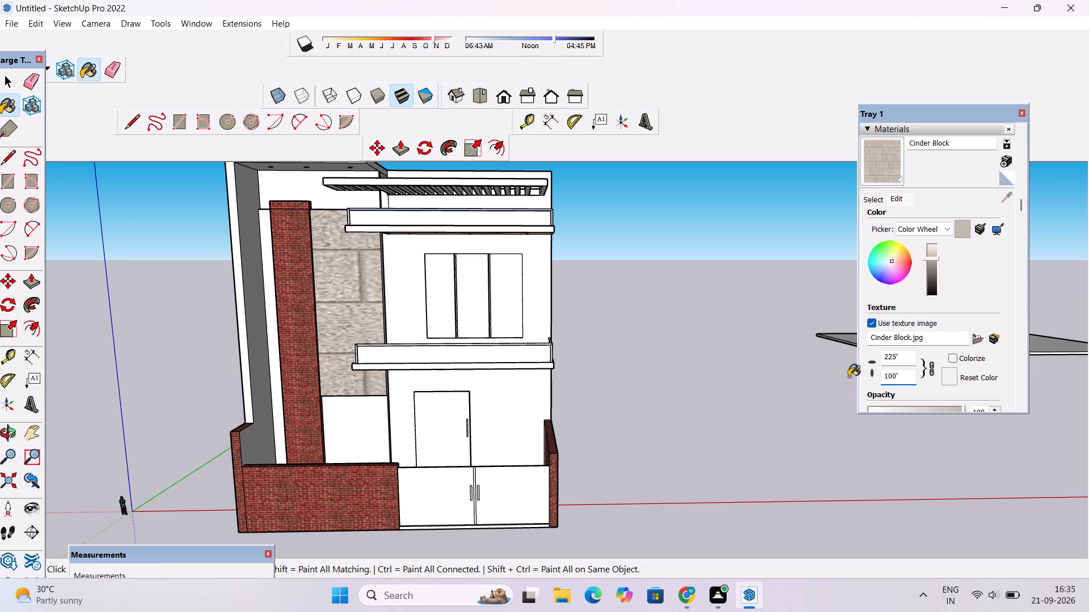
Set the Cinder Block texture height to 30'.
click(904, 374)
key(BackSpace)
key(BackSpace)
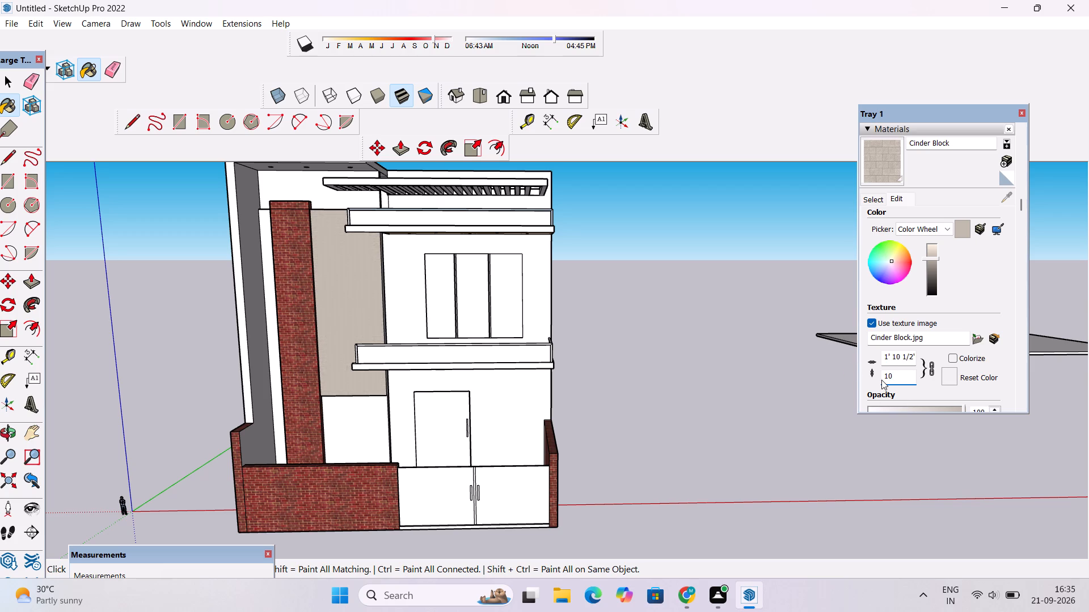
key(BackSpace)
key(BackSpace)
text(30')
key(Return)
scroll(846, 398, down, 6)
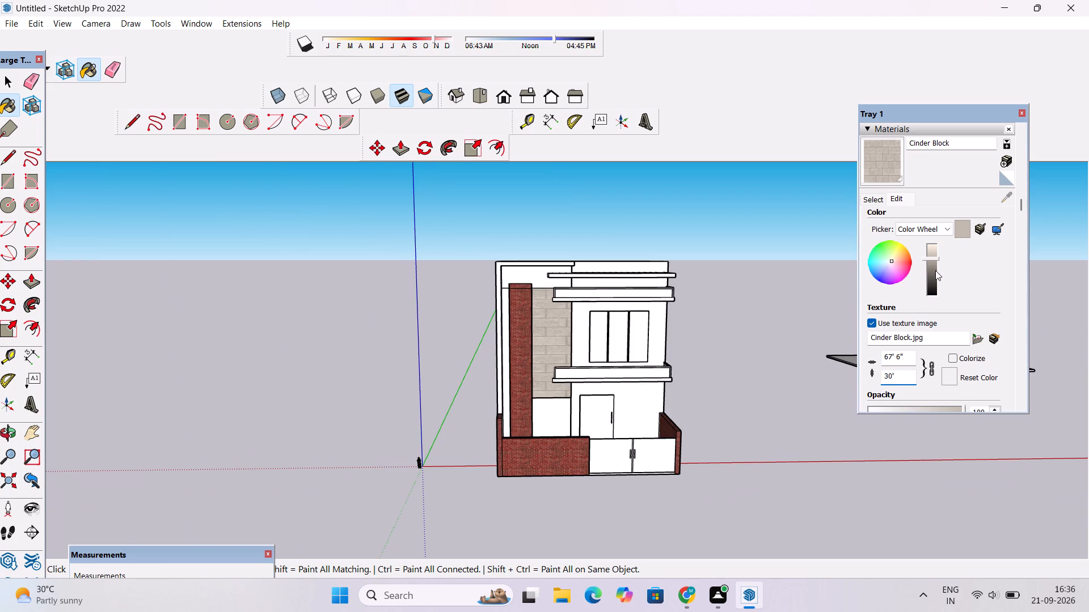
Darken the Cinder Block colour to a deeper grey-brown and check it on the wall panel up close.
click(933, 266)
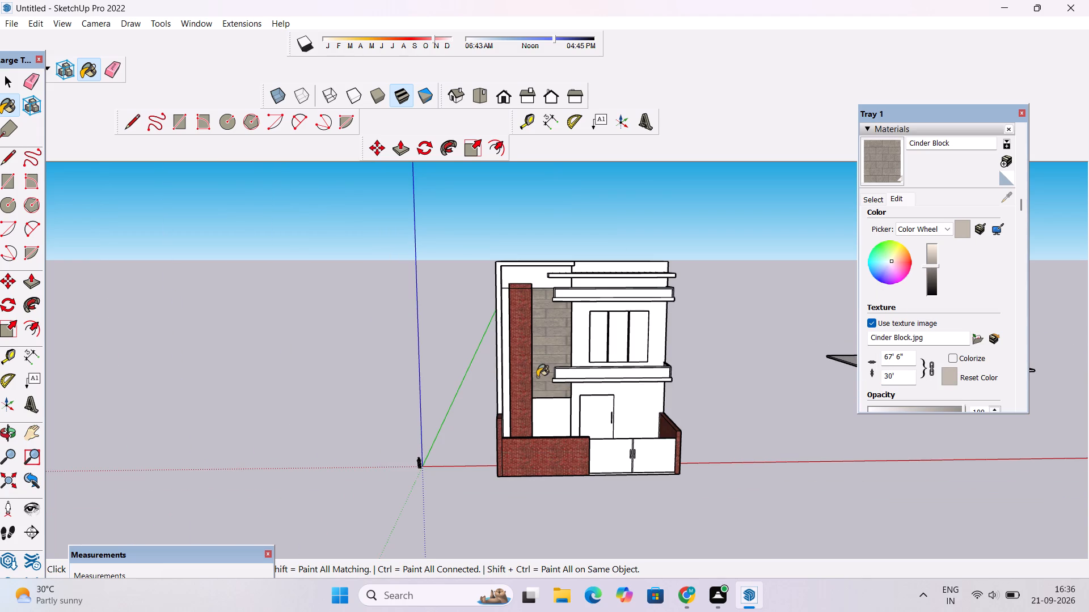
key(space)
scroll(558, 356, up, 12)
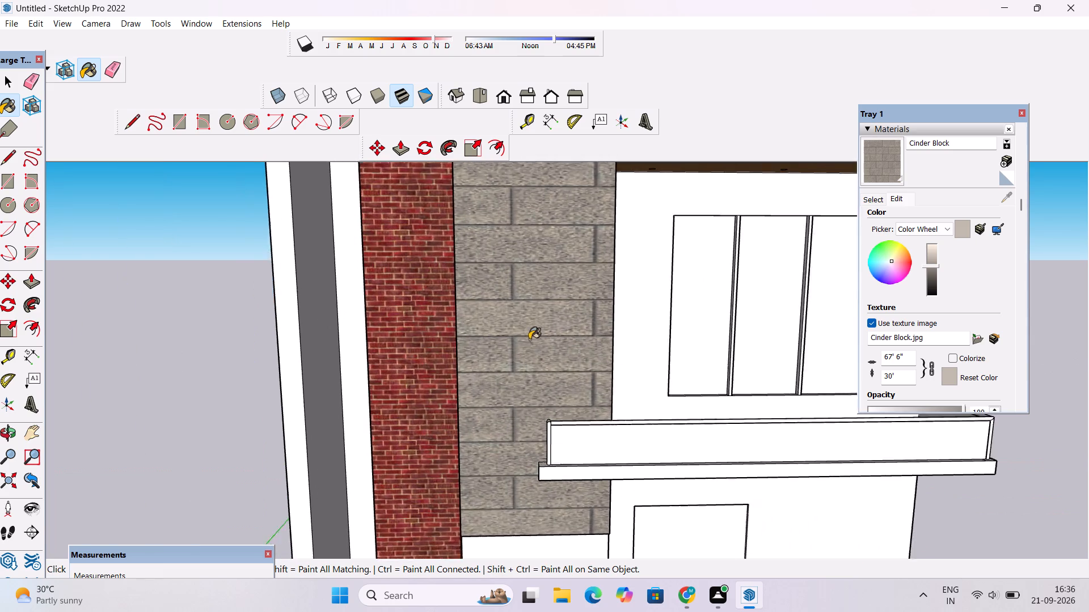
scroll(529, 339, up, 2)
scroll(500, 345, down, 4)
Set the Cinder Block texture height to 25'.
click(895, 373)
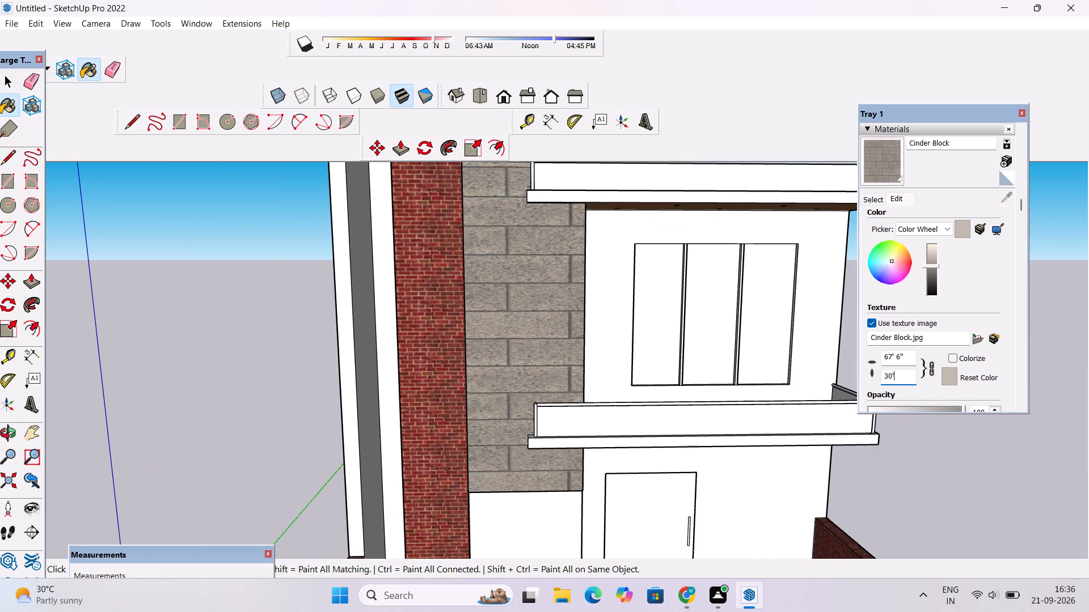
key(BackSpace)
key(BackSpace)
key(BackSpace)
text(25')
scroll(434, 400, down, 6)
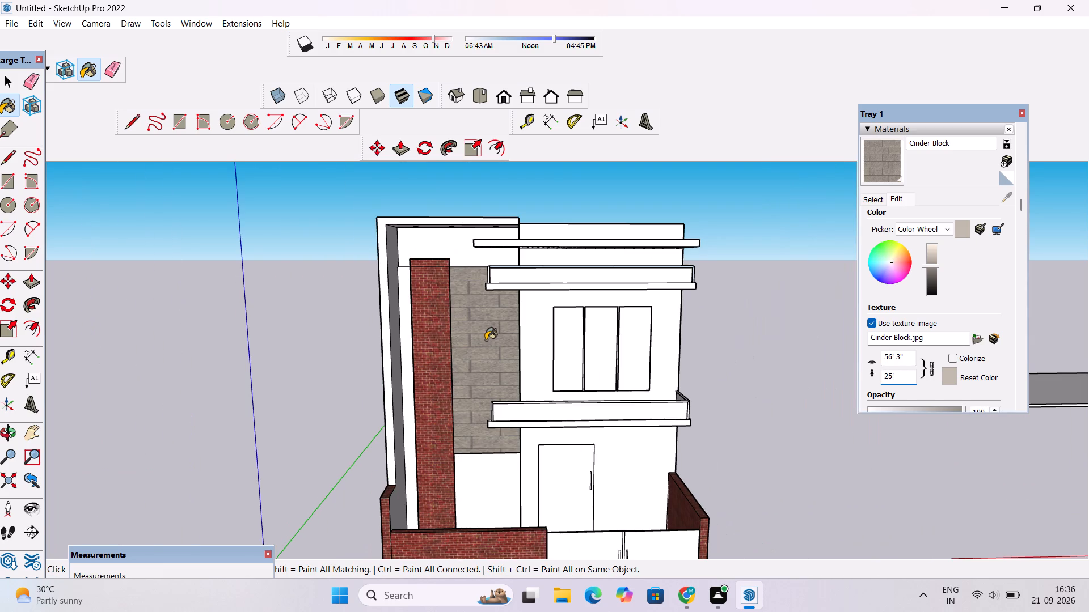
Paint the narrow wall strip on the outer side of the tall brick column with Cinder Block.
scroll(486, 340, up, 3)
scroll(486, 343, down, 4)
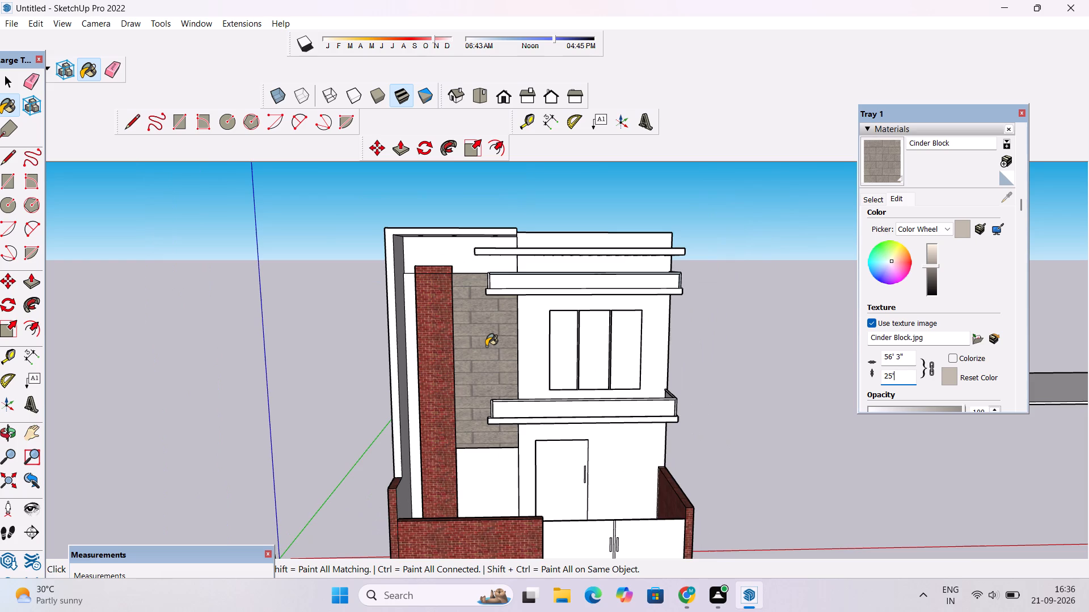
scroll(486, 346, up, 8)
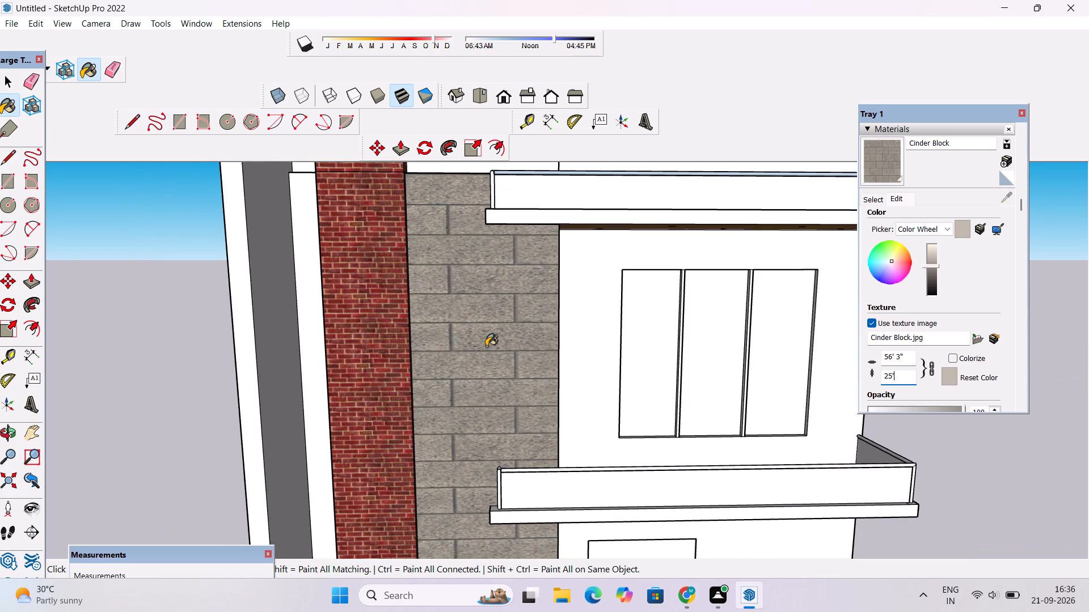
scroll(484, 350, down, 9)
scroll(408, 417, up, 5)
click(407, 385)
scroll(407, 380, down, 11)
scroll(445, 431, up, 9)
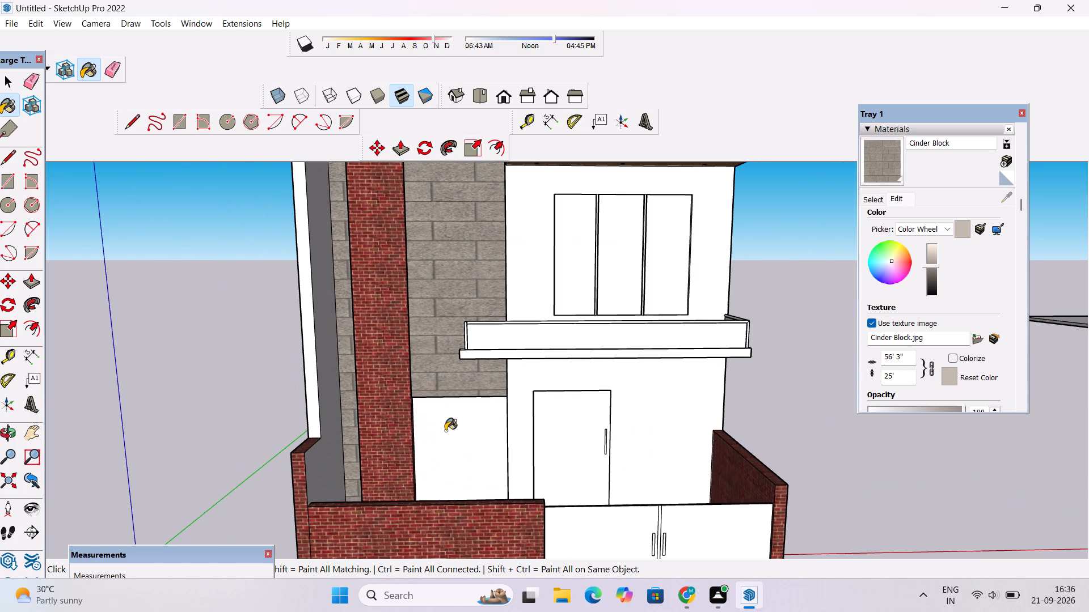
Paint the top ledge of the cinder block wall with Cinder Block on both sides of the brick column.
key(o)
drag(467, 386, 468, 470)
scroll(461, 422, down, 2)
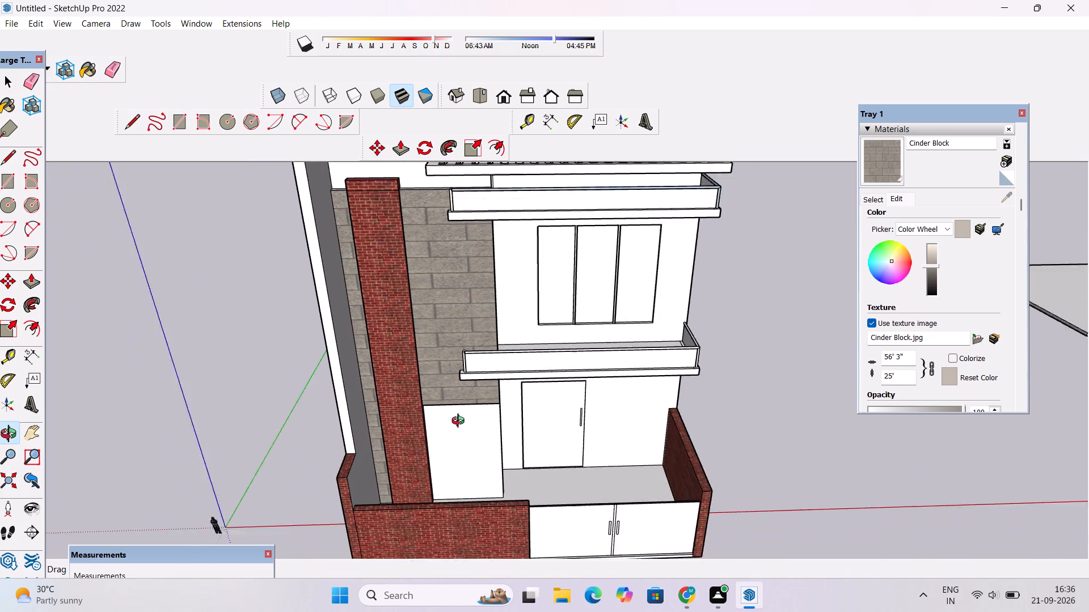
scroll(461, 422, down, 1)
shift+drag(463, 403, 482, 512)
scroll(415, 358, up, 10)
drag(431, 328, 441, 360)
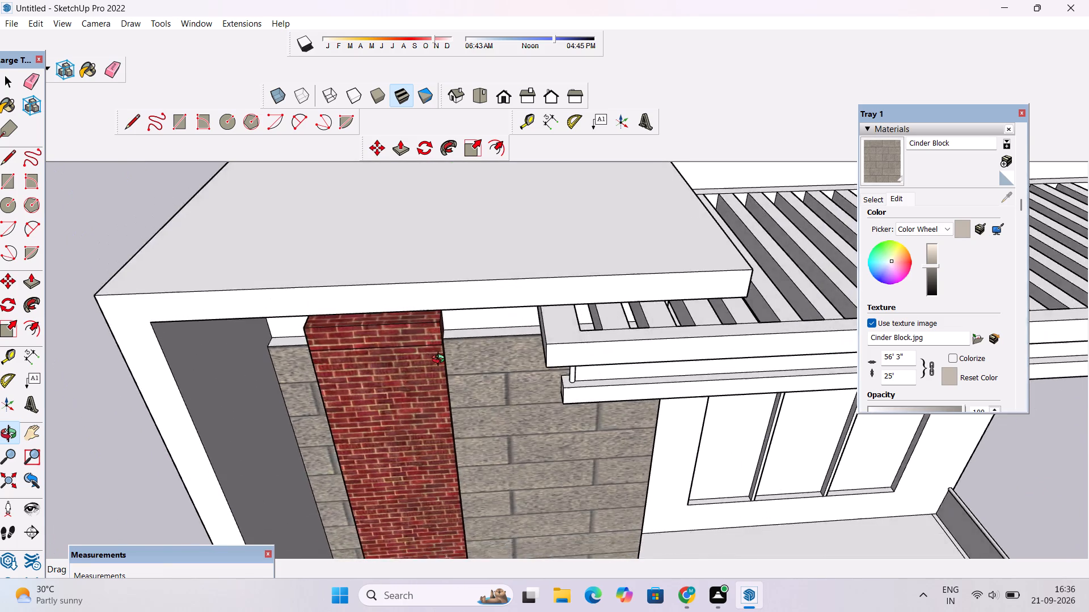
scroll(441, 360, up, 4)
shift+drag(491, 317, 483, 373)
click(871, 165)
scroll(527, 410, up, 5)
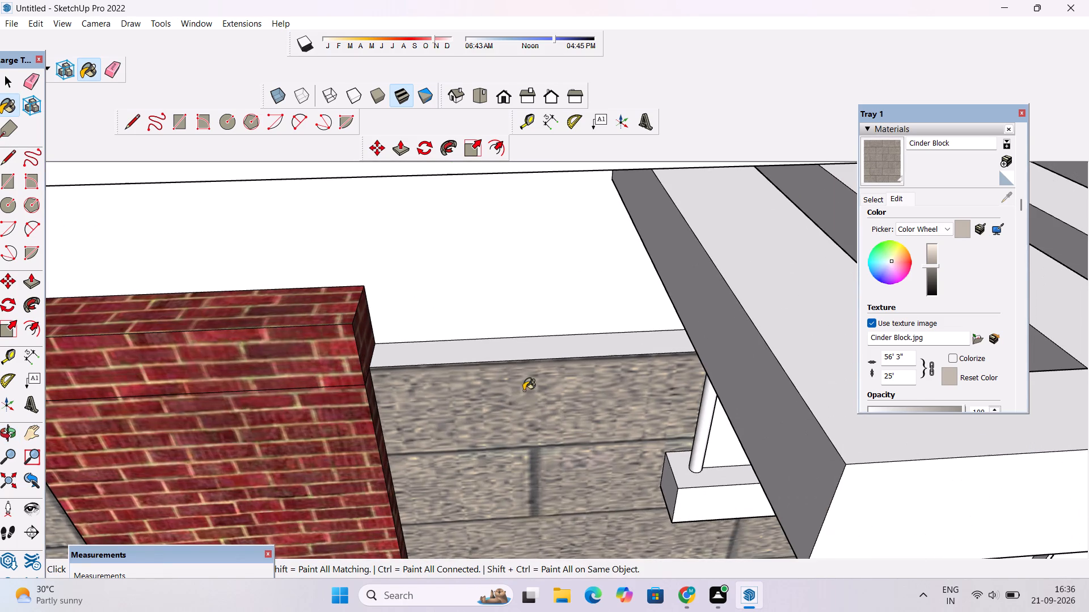
click(519, 347)
scroll(558, 330, down, 10)
scroll(297, 346, up, 9)
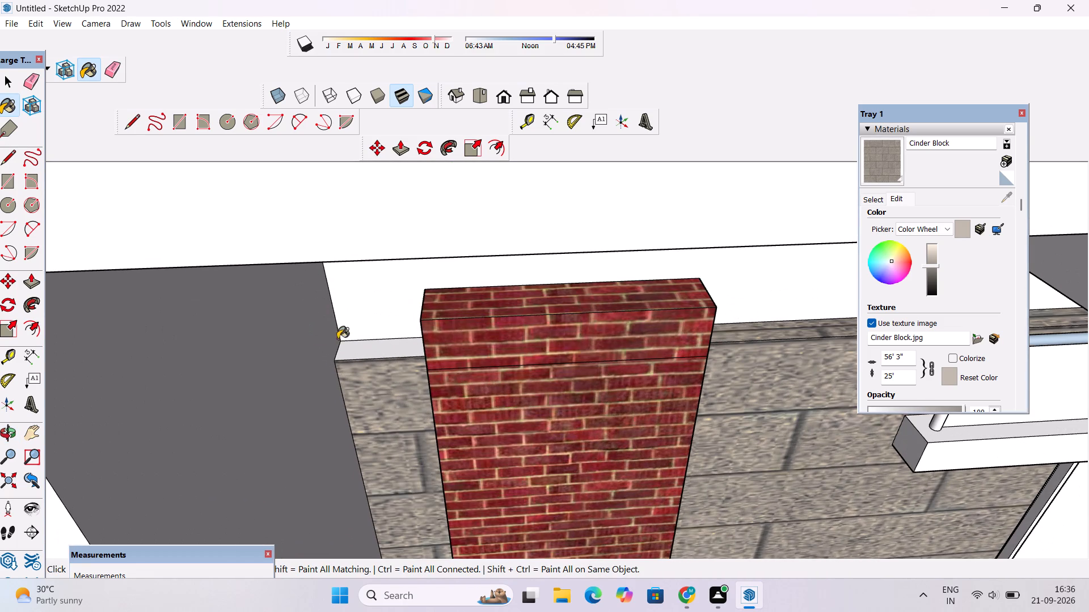
click(362, 350)
scroll(243, 341, down, 20)
scroll(243, 341, down, 16)
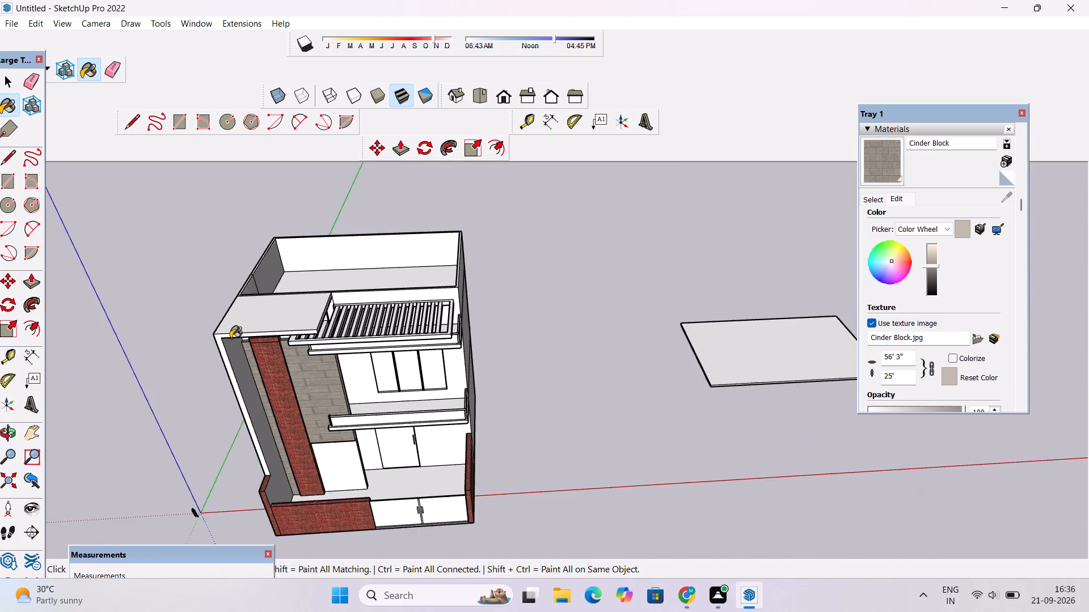
Paint the upper and lower sections of the cinder block wall's narrow end face with Cinder Block.
key(o)
drag(438, 432, 205, 346)
drag(248, 393, 445, 379)
scroll(457, 372, up, 4)
drag(468, 367, 344, 364)
shift+drag(433, 339, 431, 418)
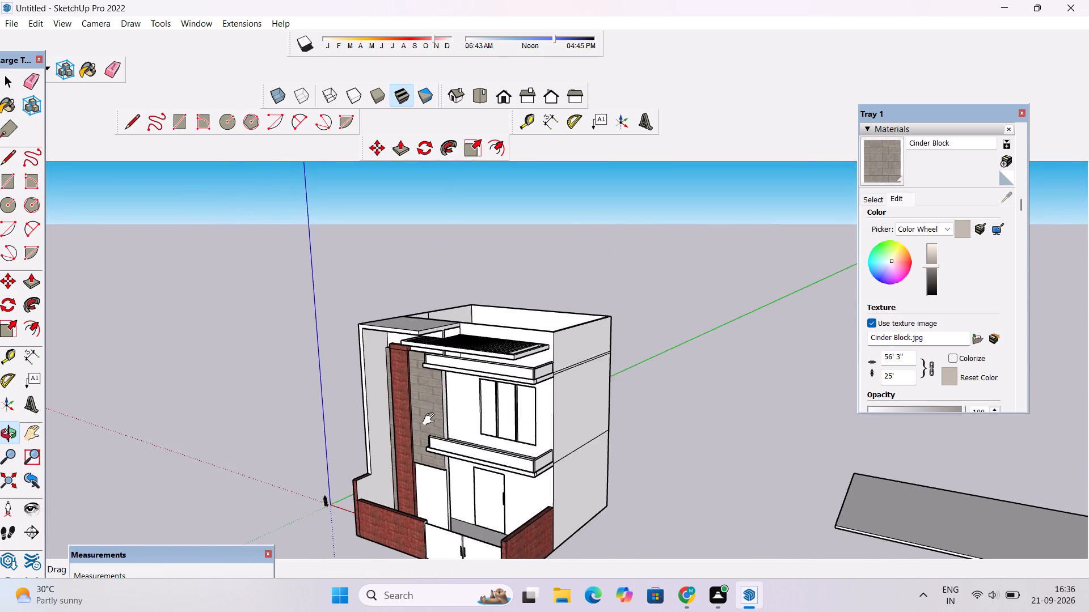
scroll(441, 418, up, 9)
drag(505, 393, 432, 411)
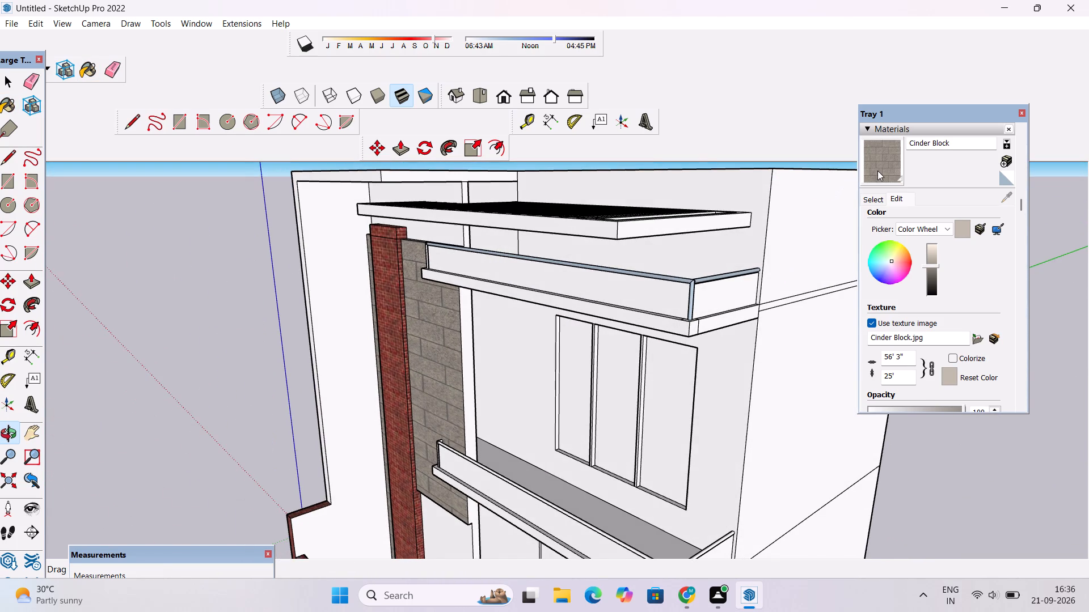
click(877, 171)
scroll(479, 401, up, 5)
click(463, 387)
scroll(480, 314, down, 11)
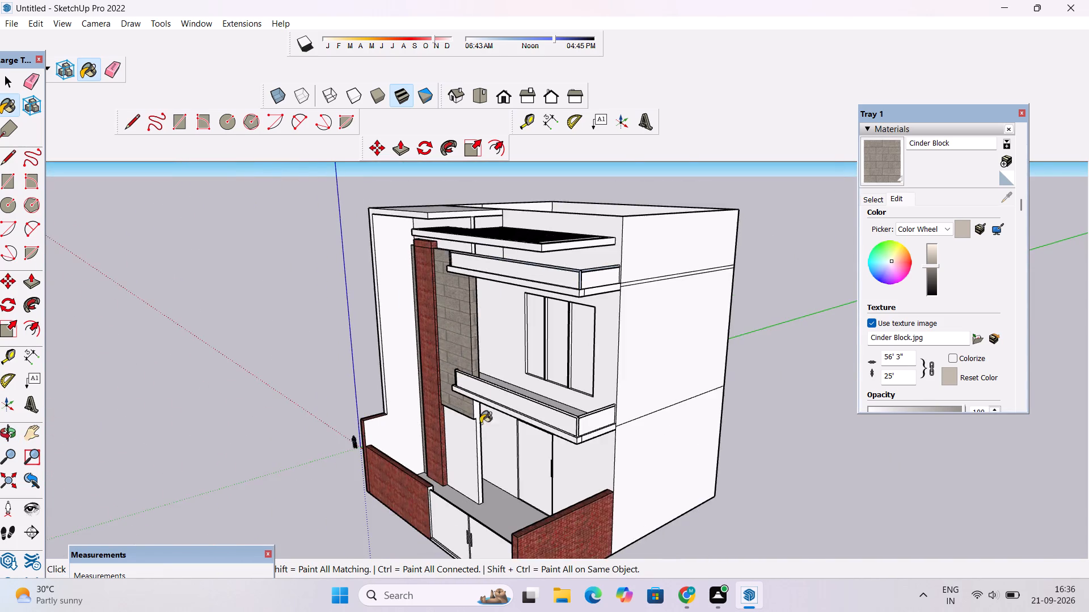
scroll(480, 433, up, 8)
click(474, 363)
scroll(482, 392, down, 15)
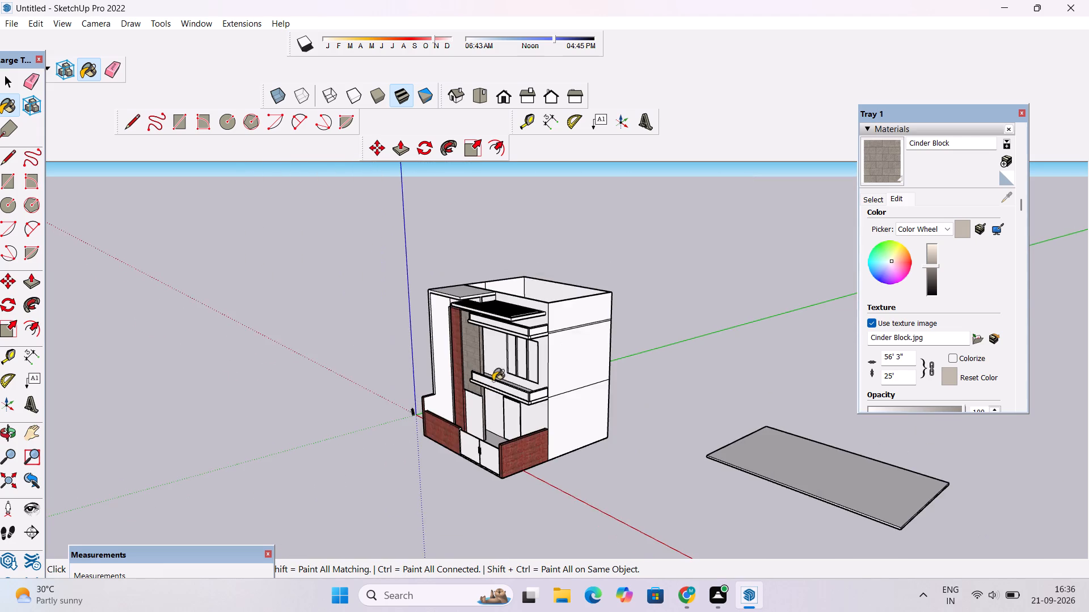
Paint the narrow upright face between the pergola and the roof slab with Cinder Block.
scroll(482, 310, up, 16)
scroll(522, 284, up, 9)
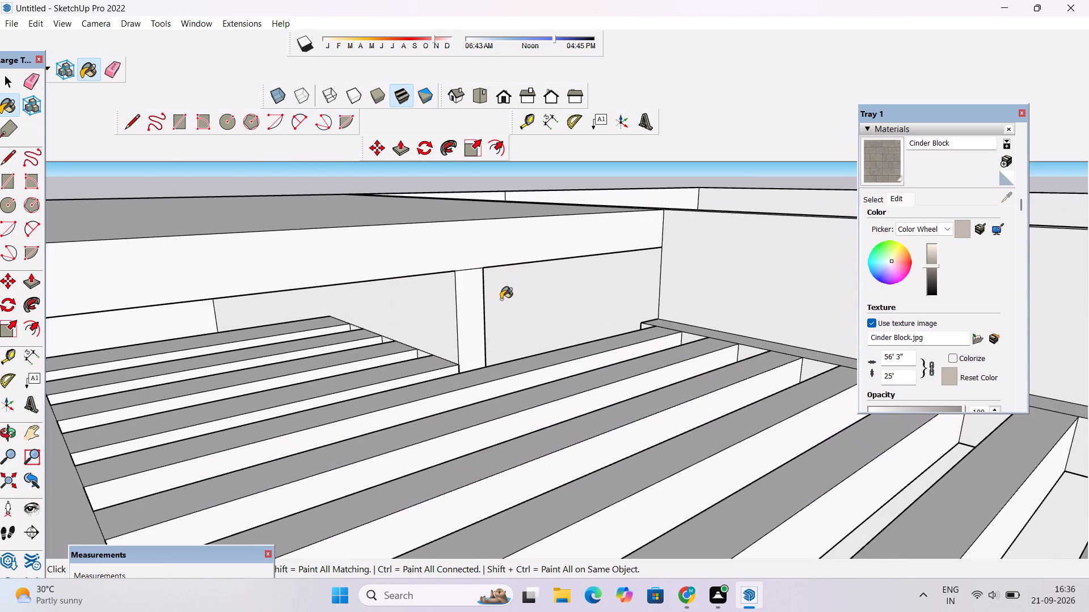
click(471, 309)
scroll(547, 284, down, 10)
scroll(402, 326, up, 1)
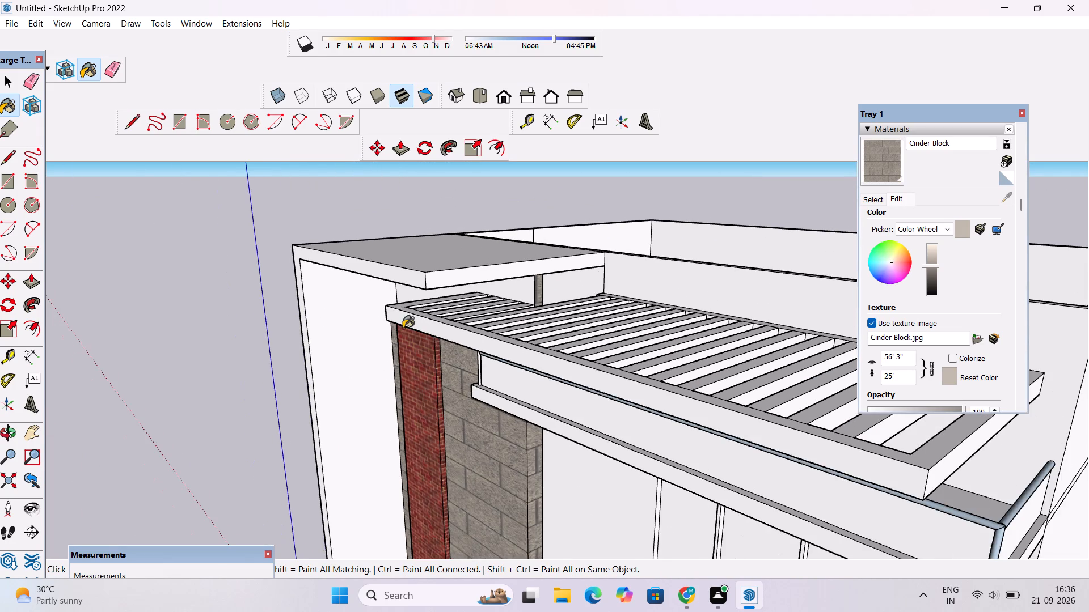
Examine the painted front facade from the pergola and balconies down to the boundary wall and gate.
scroll(403, 328, down, 2)
key(o)
drag(389, 348, 504, 333)
scroll(512, 334, down, 3)
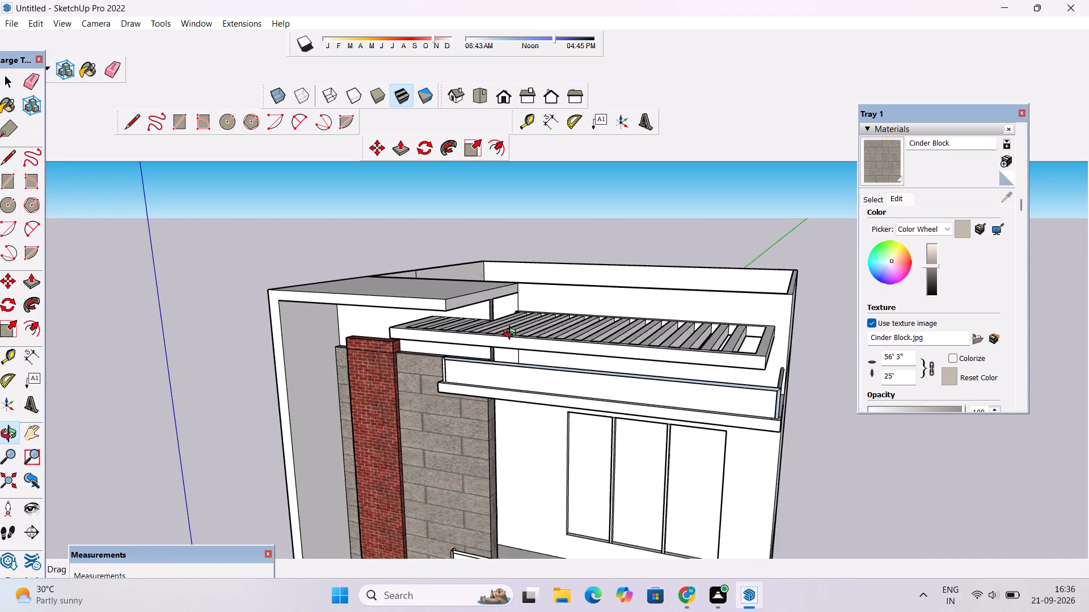
scroll(512, 334, down, 3)
drag(493, 385, 561, 393)
drag(555, 403, 552, 350)
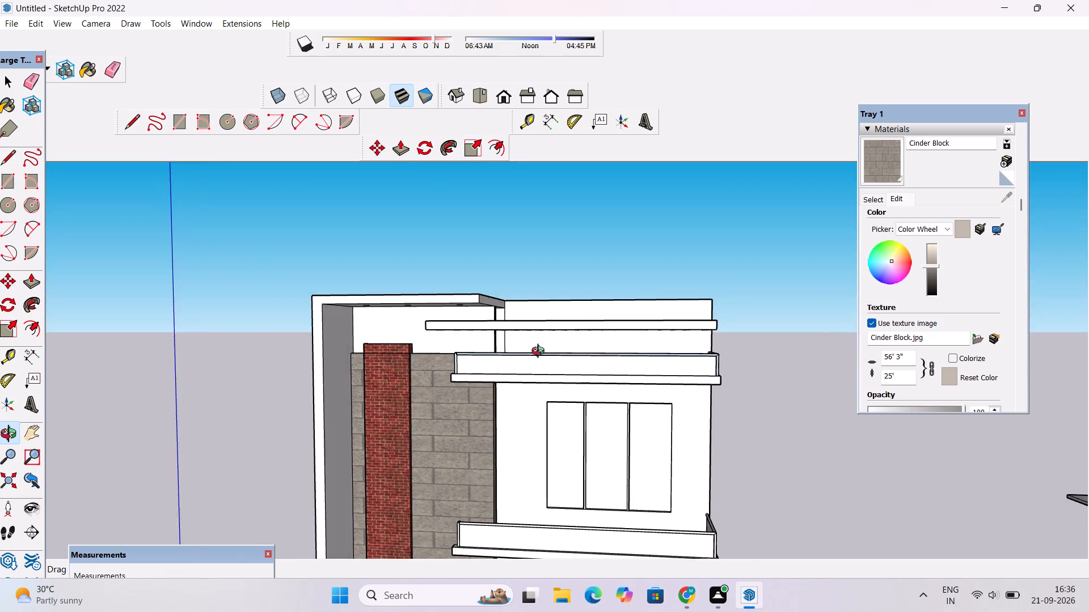
scroll(541, 352, down, 5)
drag(541, 431, 552, 457)
drag(556, 466, 565, 403)
drag(551, 423, 581, 422)
scroll(593, 409, up, 1)
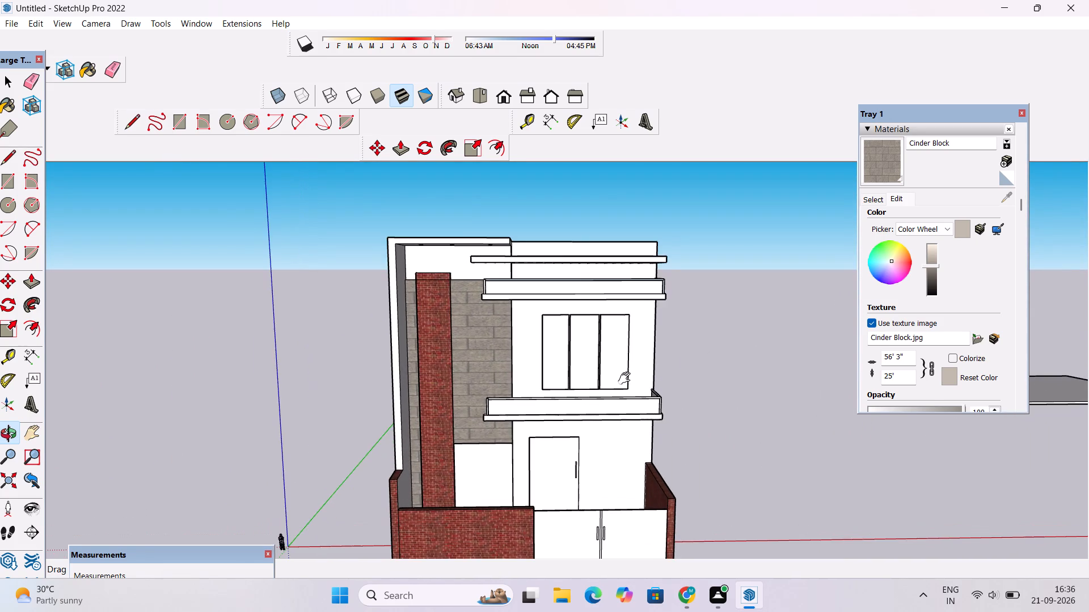
shift+drag(627, 376, 541, 416)
shift+scroll(500, 371, up, 5)
shift+drag(483, 388, 546, 256)
scroll(555, 283, down, 5)
shift+drag(542, 410, 532, 350)
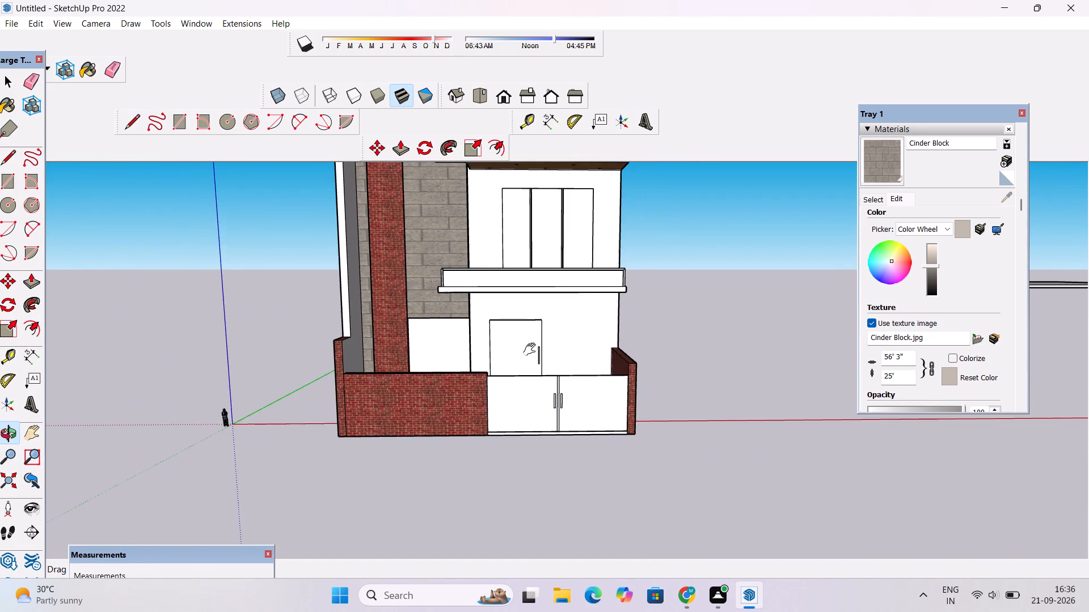
shift+drag(532, 350, 532, 355)
scroll(462, 370, up, 2)
shift+drag(520, 355, 503, 369)
shift+scroll(503, 369, down, 2)
drag(503, 369, 497, 393)
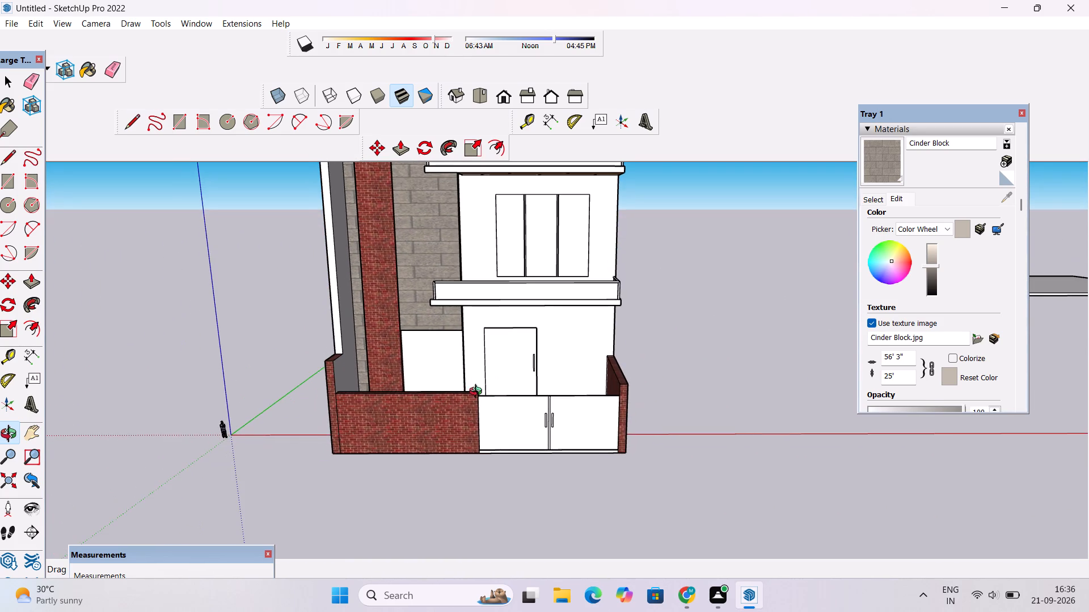
Examine the blank ground-floor panel between the brick column and the entrance door up close.
scroll(461, 386, up, 2)
drag(461, 373, 463, 401)
scroll(433, 359, up, 9)
shift+drag(424, 369, 458, 376)
shift+drag(449, 391, 449, 398)
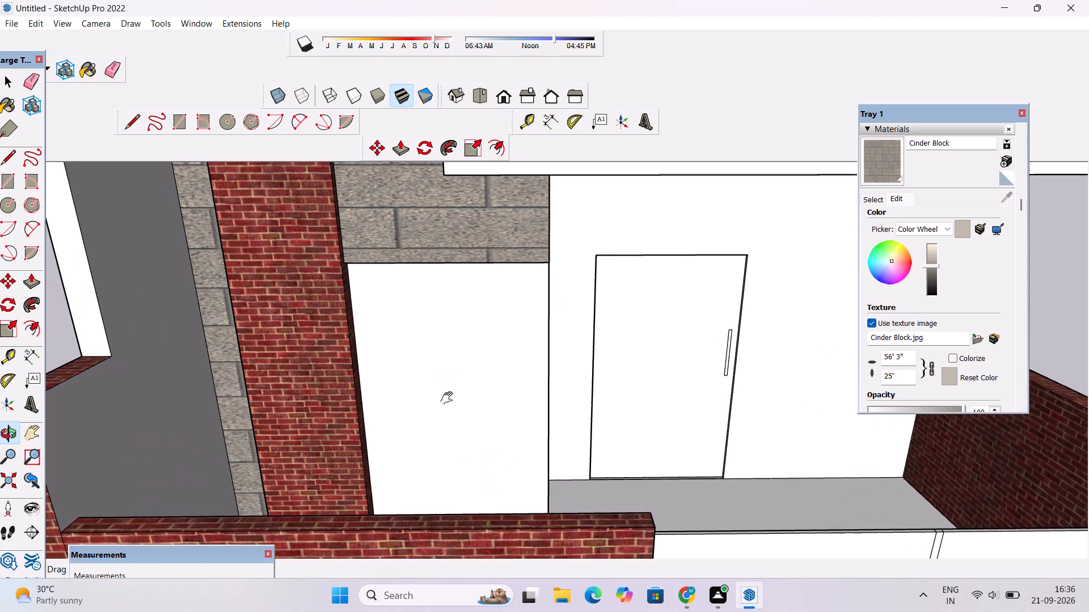
shift+drag(449, 398, 447, 426)
scroll(457, 375, down, 6)
drag(464, 407, 468, 477)
drag(468, 477, 471, 365)
shift+drag(472, 367, 472, 398)
drag(461, 319, 459, 343)
scroll(454, 343, up, 2)
shift+drag(461, 338, 490, 339)
drag(542, 339, 353, 280)
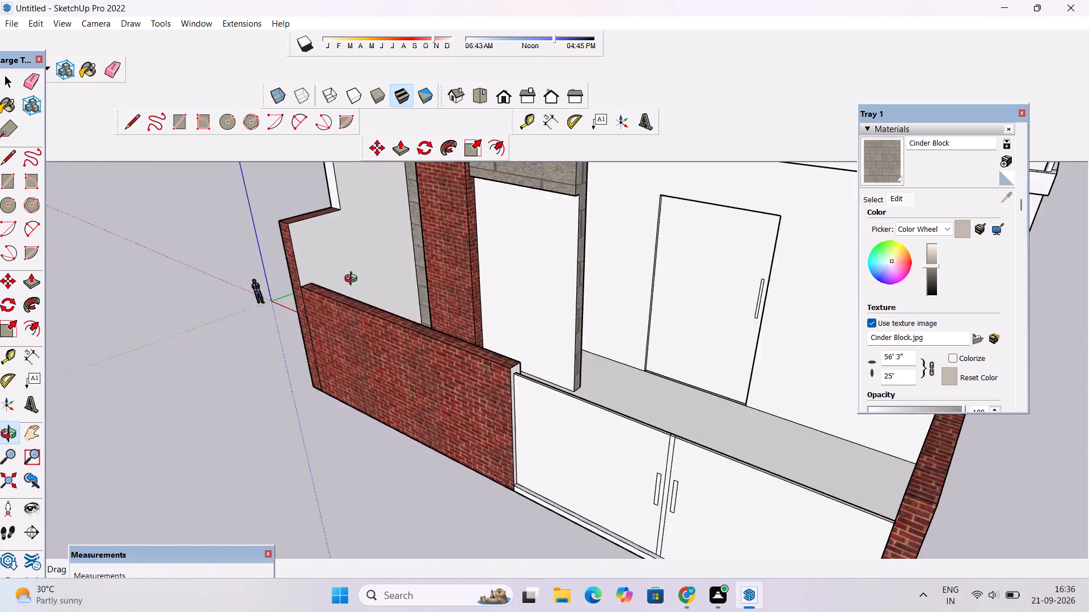
drag(353, 280, 489, 303)
scroll(489, 303, down, 1)
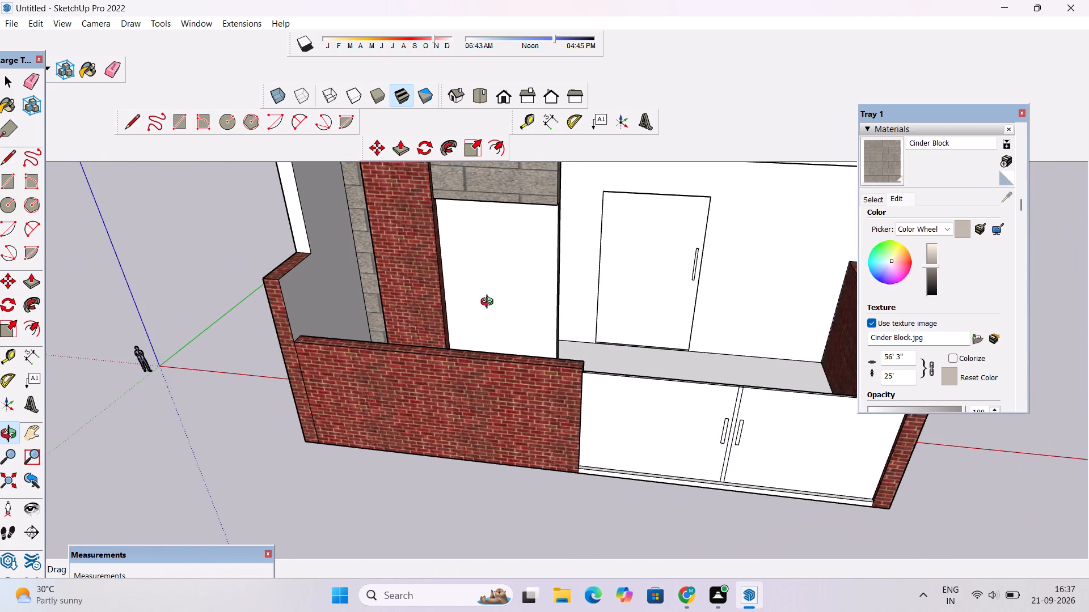
shift+drag(489, 303, 548, 303)
scroll(545, 305, up, 3)
click(607, 305)
shift+drag(597, 308, 577, 330)
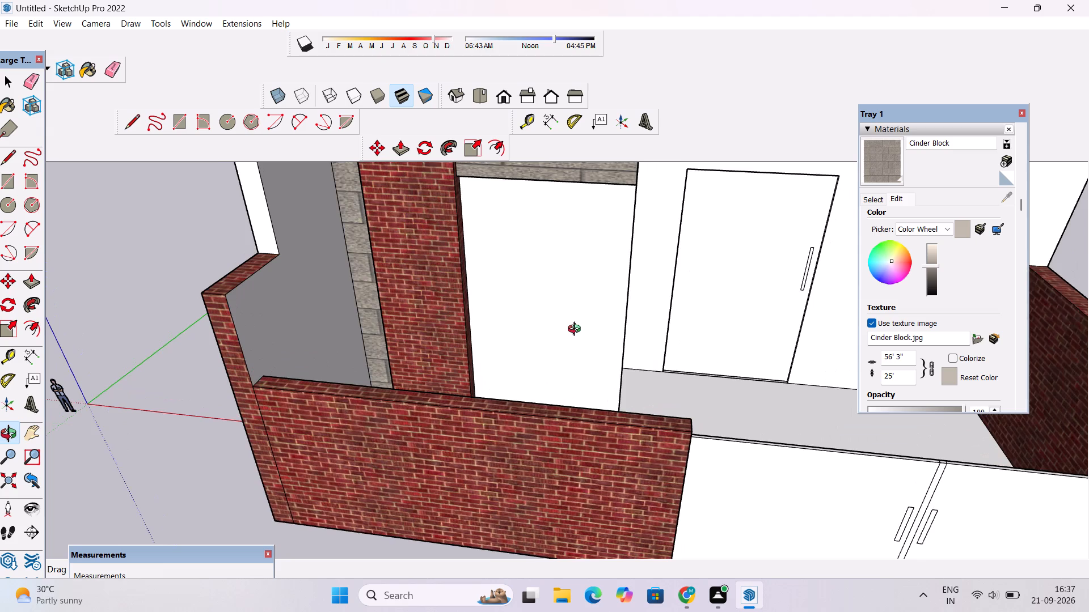
scroll(557, 323, up, 1)
scroll(557, 323, down, 1)
shift+drag(557, 323, 553, 336)
drag(532, 355, 550, 356)
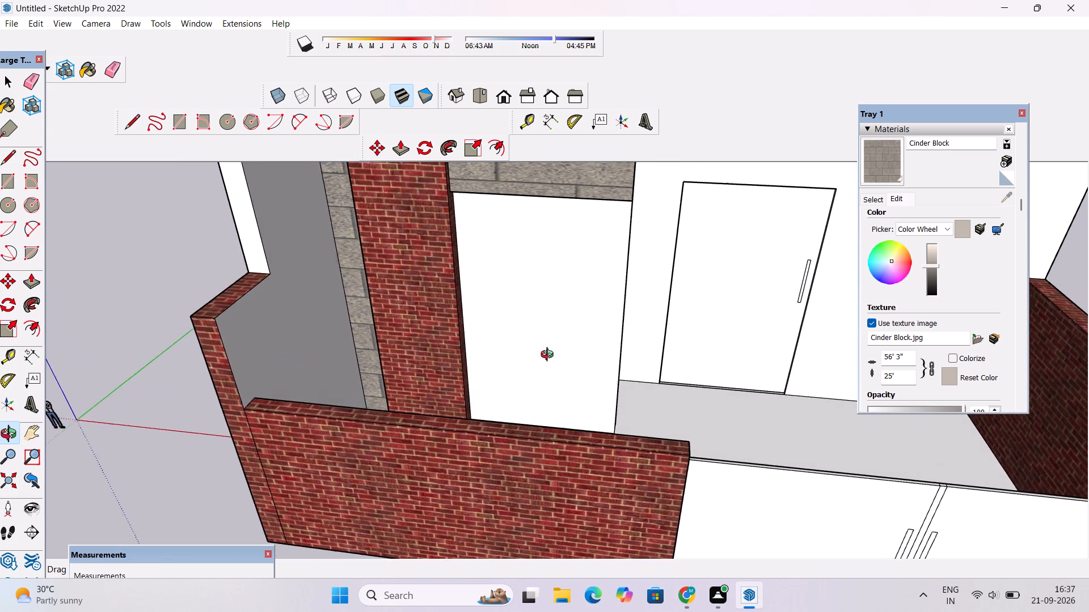
drag(550, 356, 572, 351)
shift+drag(573, 335, 560, 344)
drag(548, 355, 569, 348)
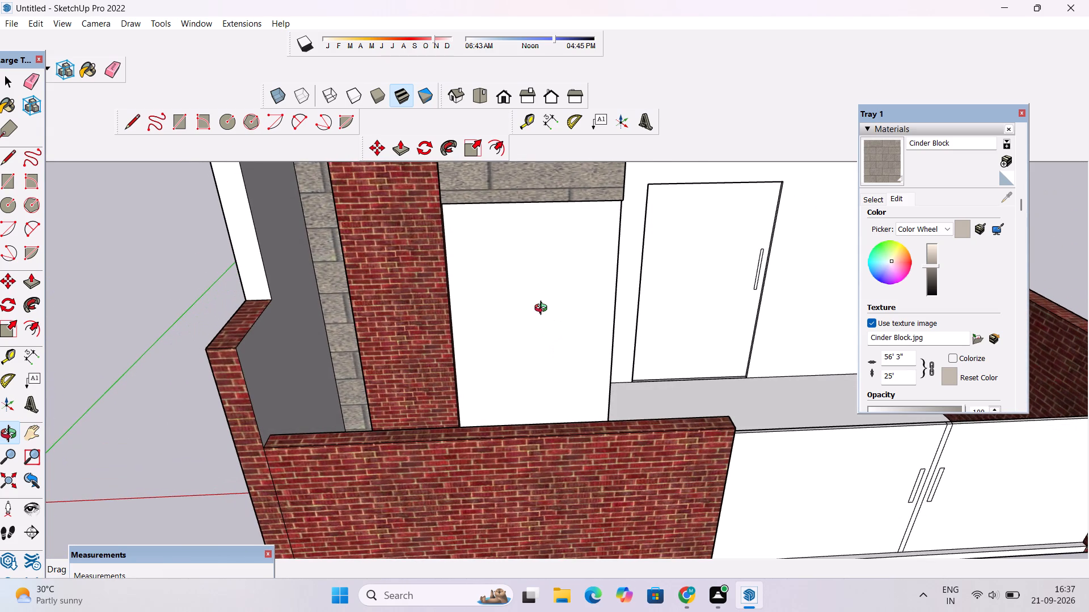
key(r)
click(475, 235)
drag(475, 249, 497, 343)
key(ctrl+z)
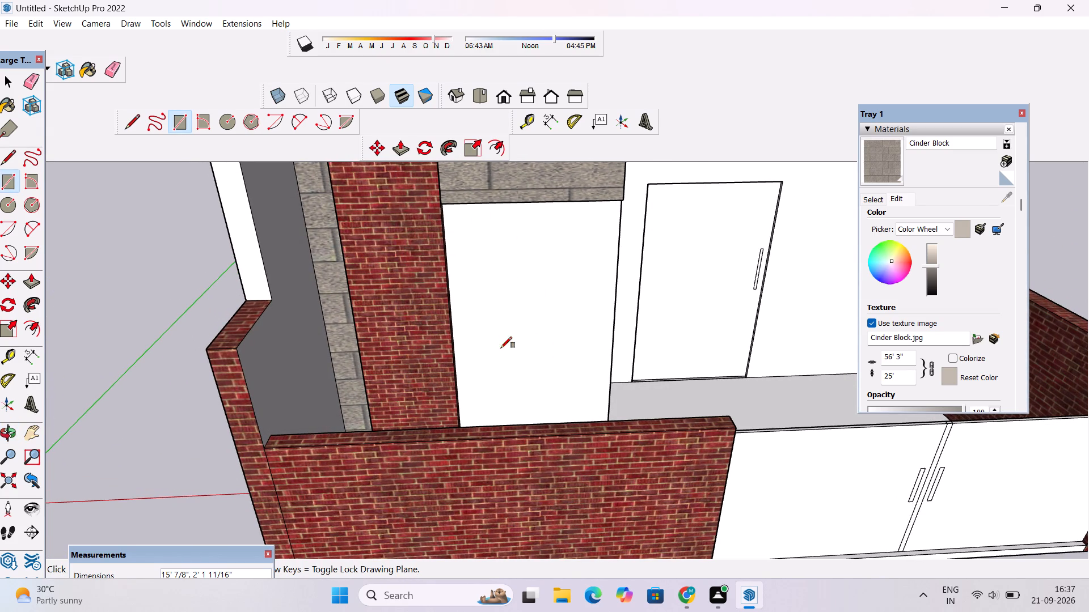
Draw an upright rectangle on the blank panel beside the brick column and offset its outline inward about 1' 4 1/2".
click(474, 230)
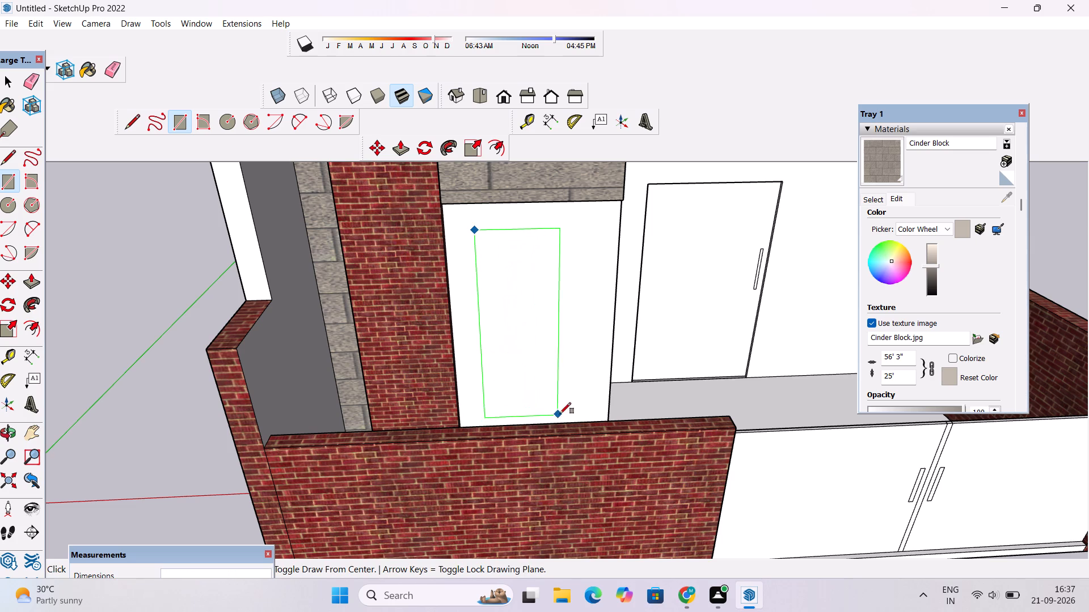
click(582, 406)
text(of)
click(527, 233)
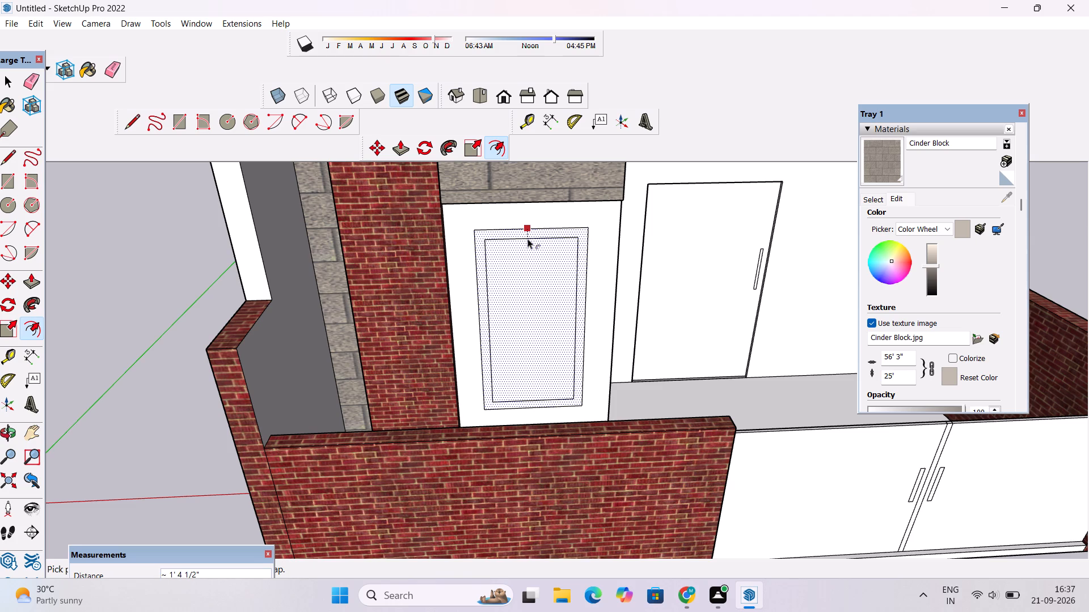
click(527, 239)
key(space)
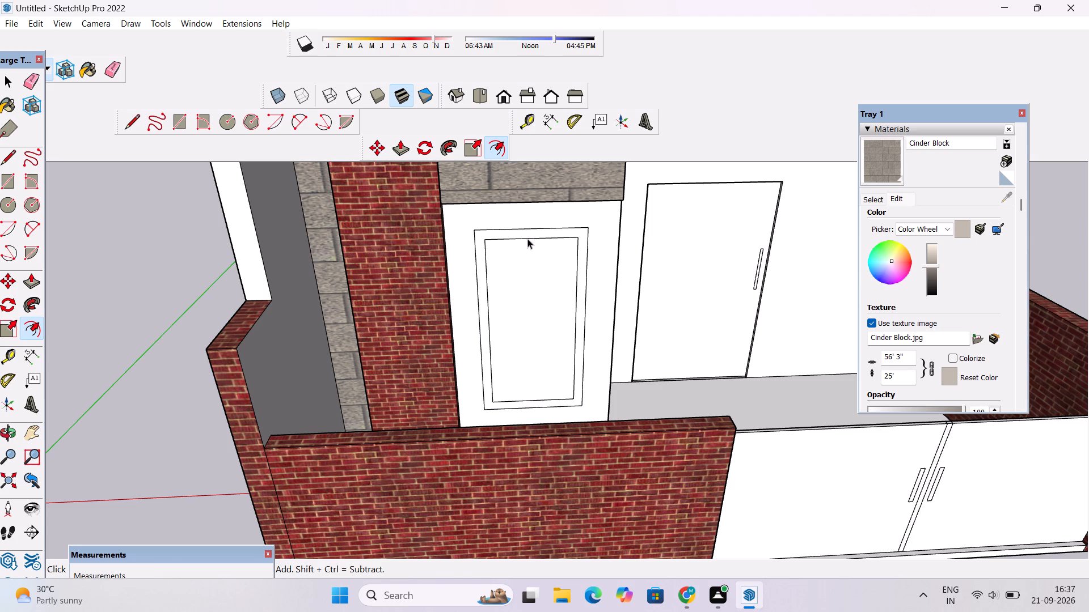
Paint the ground-floor wall around the entrance door with Concrete Block 8x8 Gray and check it from the front.
click(872, 198)
scroll(907, 277, down, 2)
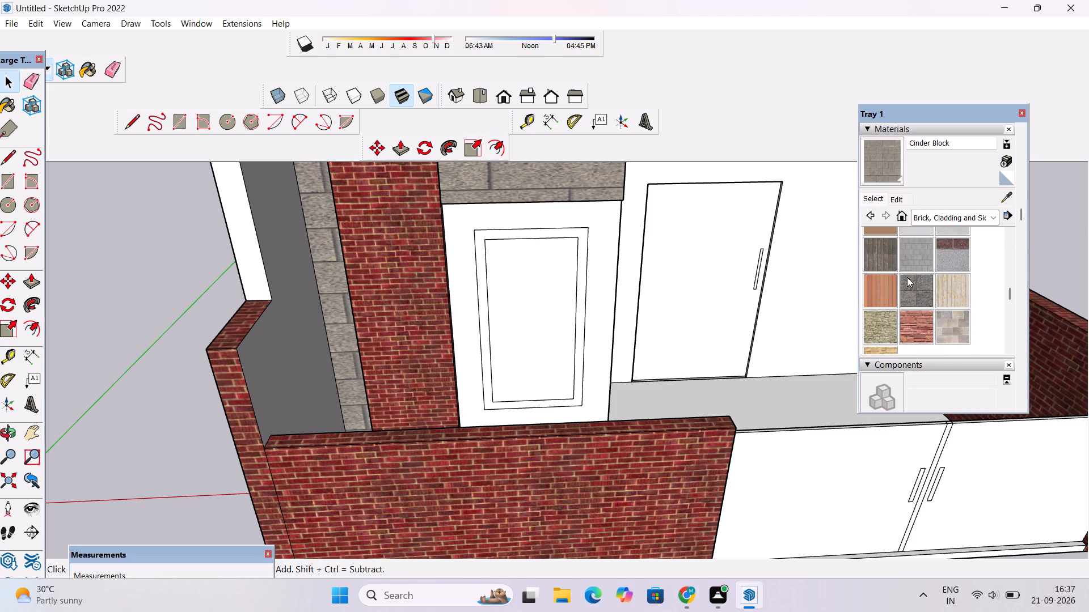
scroll(907, 277, up, 1)
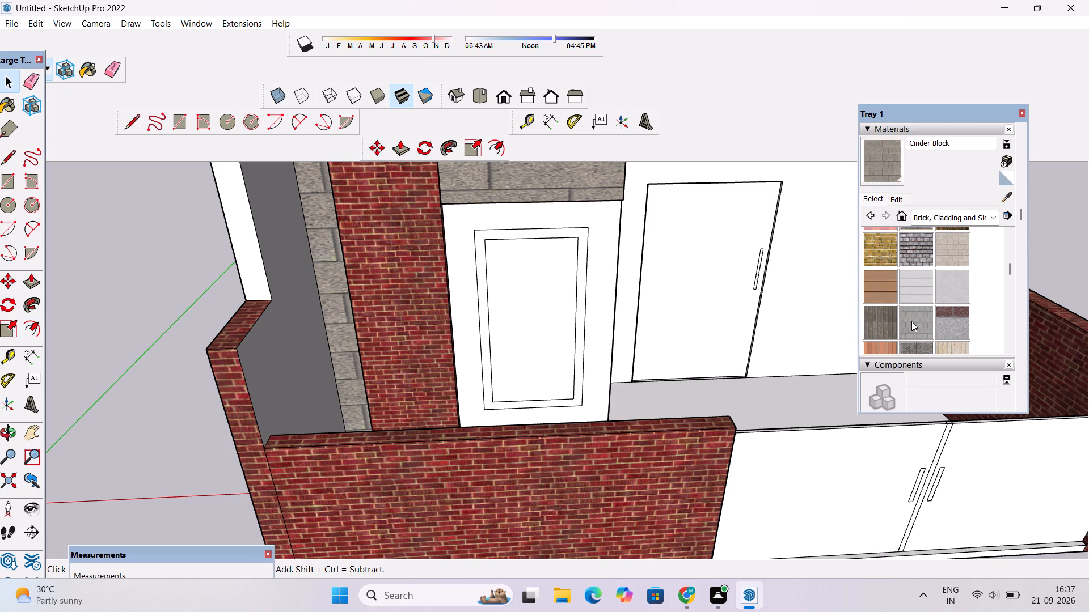
scroll(911, 321, down, 2)
scroll(911, 321, up, 2)
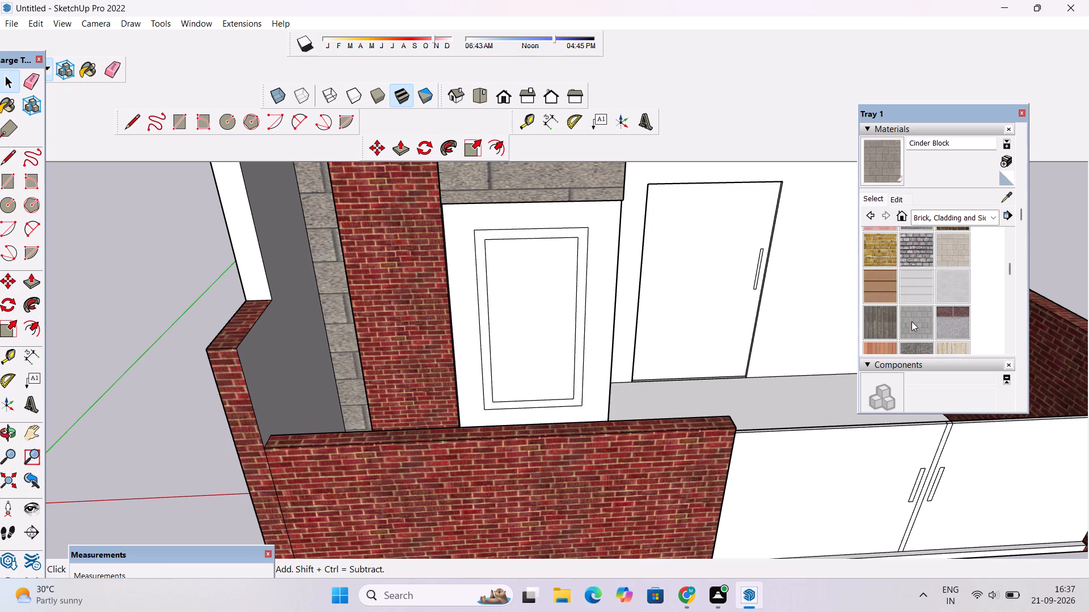
scroll(911, 321, up, 1)
scroll(911, 321, down, 1)
click(911, 321)
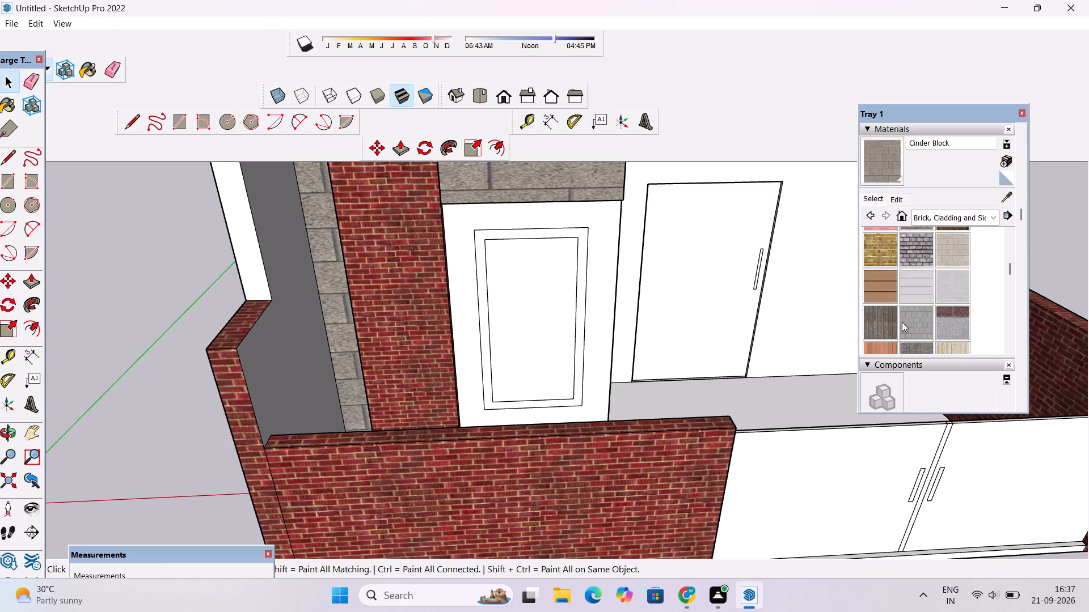
scroll(568, 289, down, 14)
scroll(640, 282, up, 4)
click(640, 282)
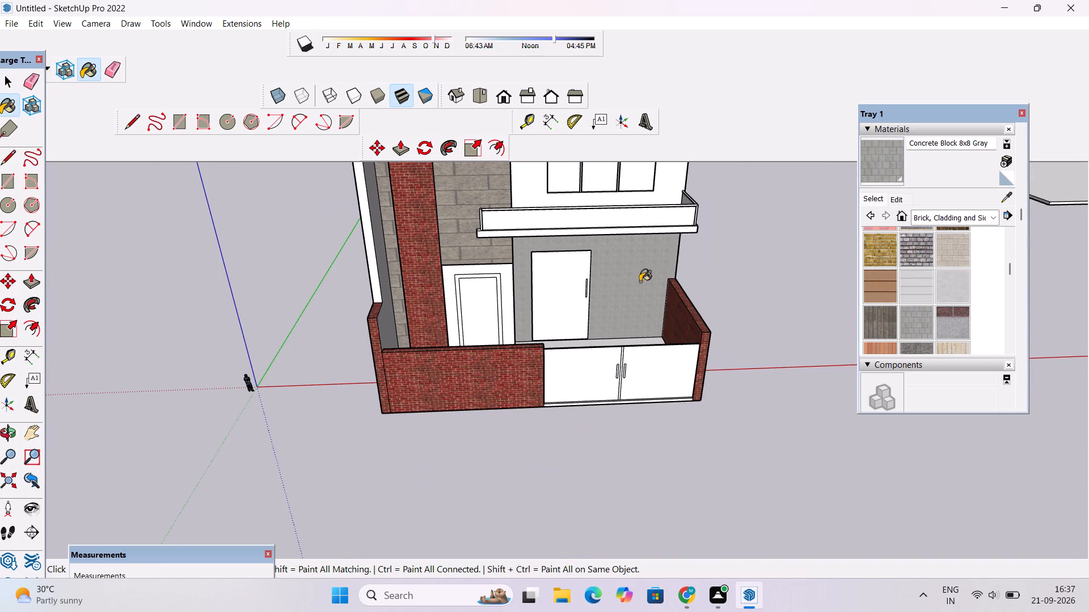
key(o)
drag(603, 311, 590, 239)
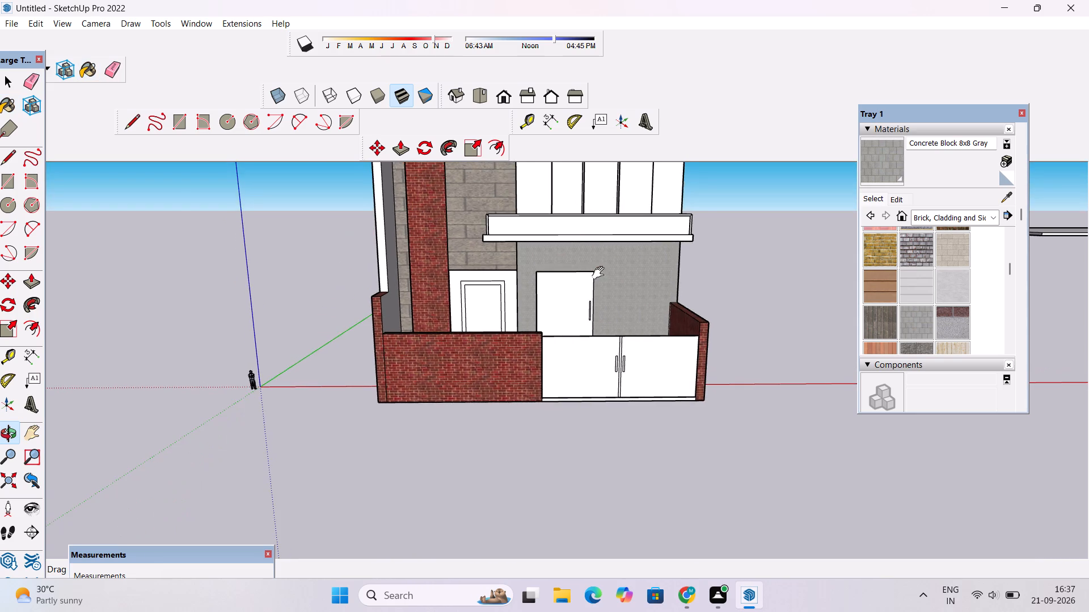
Examine the front facade with the block-clad ground-floor wall and look through the remaining brick and cladding materials.
shift+drag(601, 273, 542, 287)
scroll(539, 287, down, 2)
drag(550, 316, 554, 287)
shift+drag(581, 275, 470, 357)
scroll(470, 357, down, 2)
drag(460, 358, 458, 368)
shift+drag(458, 368, 479, 352)
scroll(892, 301, up, 1)
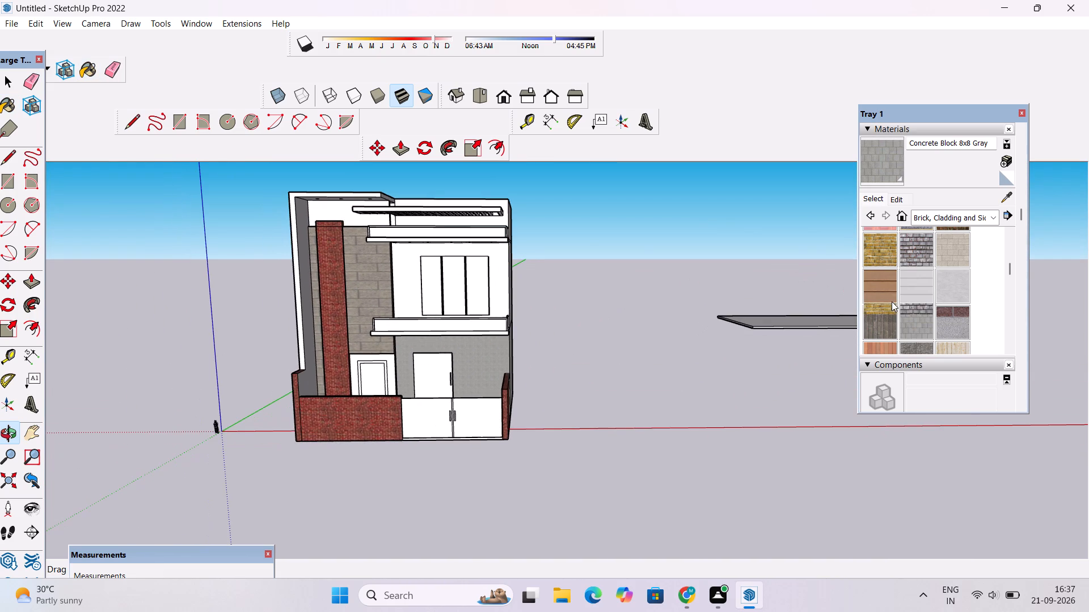
scroll(892, 301, up, 1)
scroll(892, 301, down, 3)
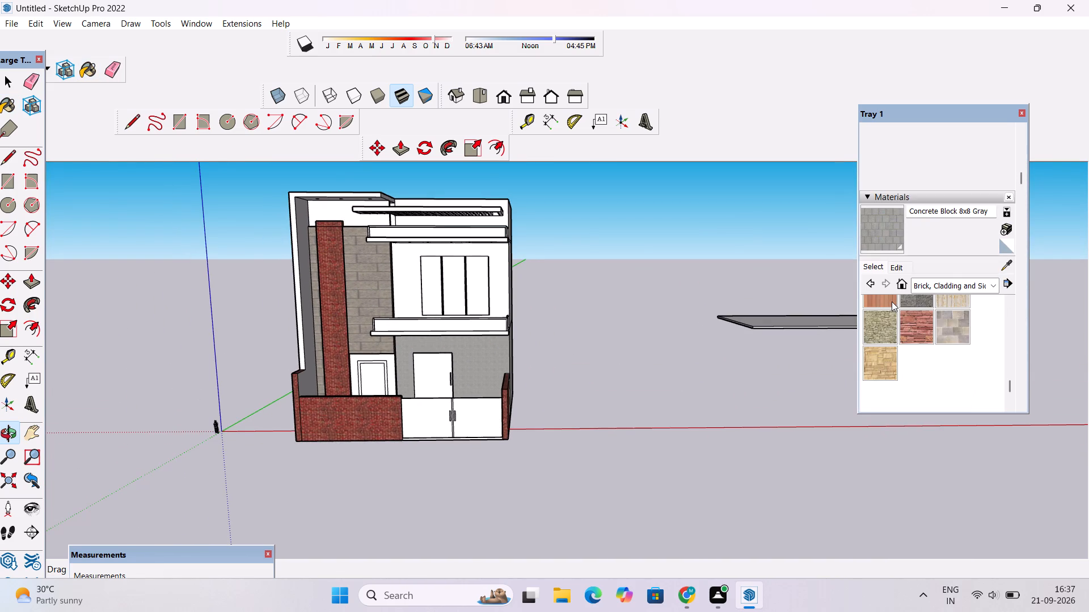
scroll(487, 361, up, 1)
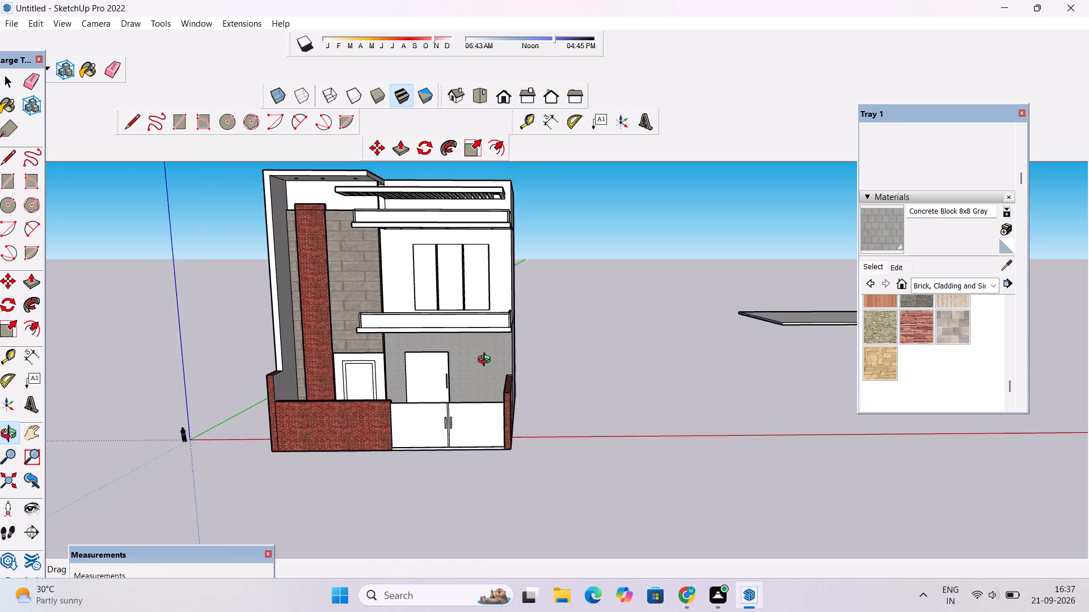
scroll(487, 361, up, 1)
shift+drag(487, 361, 499, 364)
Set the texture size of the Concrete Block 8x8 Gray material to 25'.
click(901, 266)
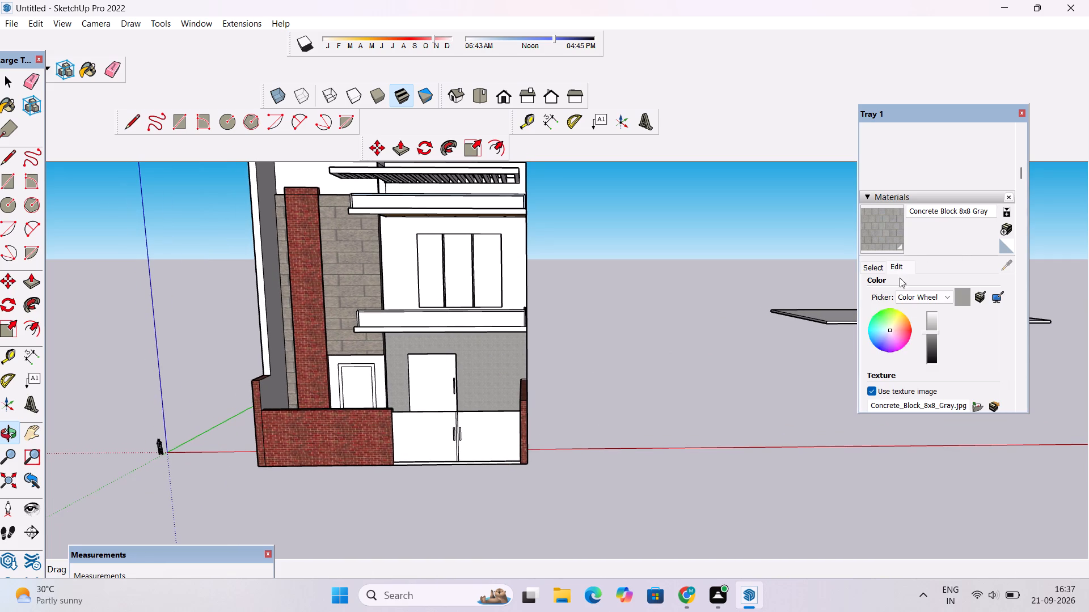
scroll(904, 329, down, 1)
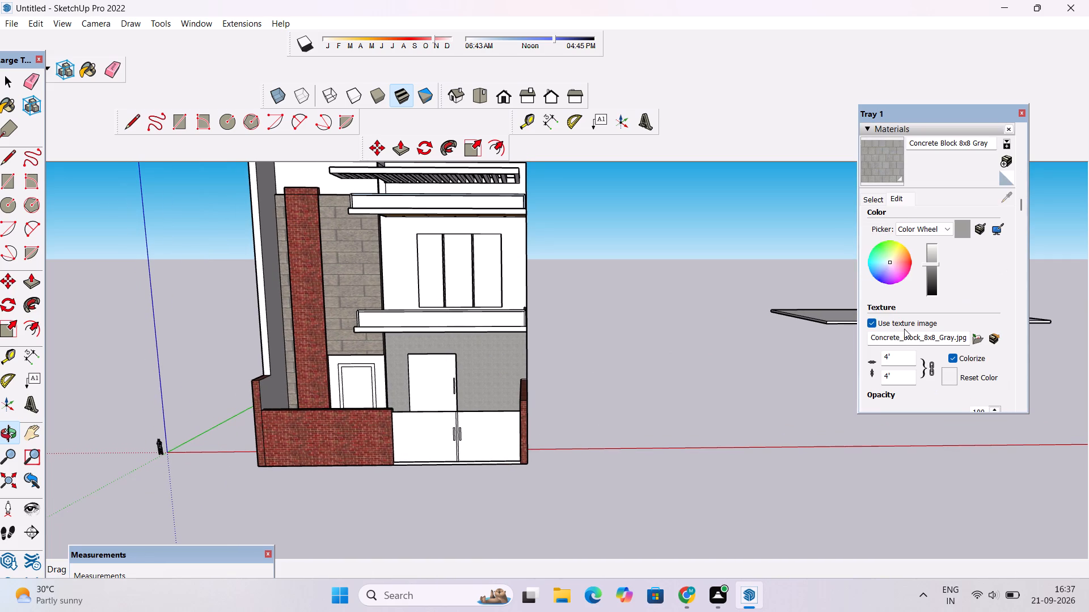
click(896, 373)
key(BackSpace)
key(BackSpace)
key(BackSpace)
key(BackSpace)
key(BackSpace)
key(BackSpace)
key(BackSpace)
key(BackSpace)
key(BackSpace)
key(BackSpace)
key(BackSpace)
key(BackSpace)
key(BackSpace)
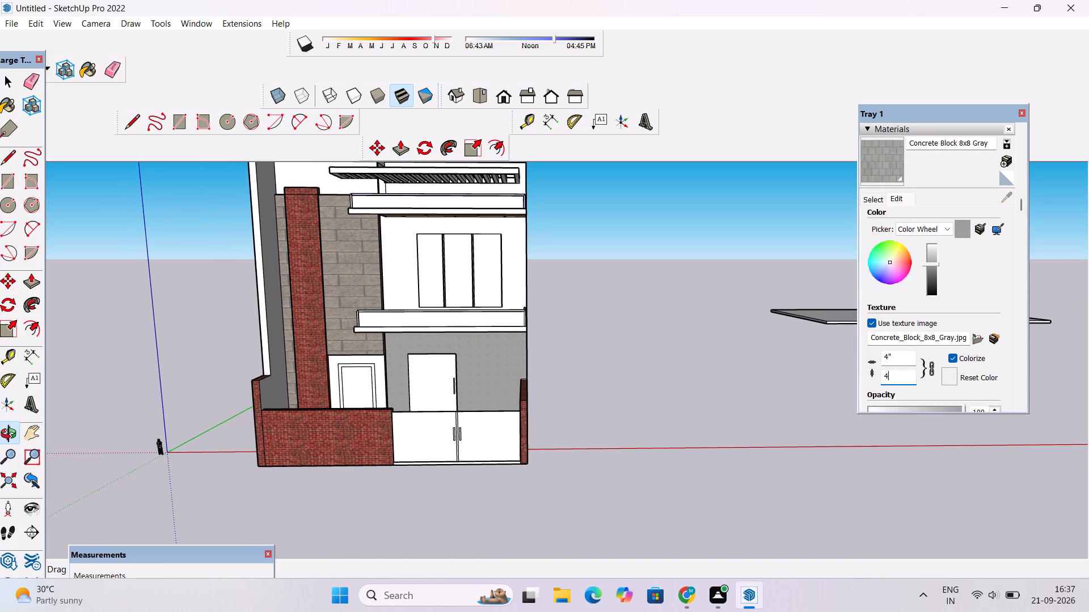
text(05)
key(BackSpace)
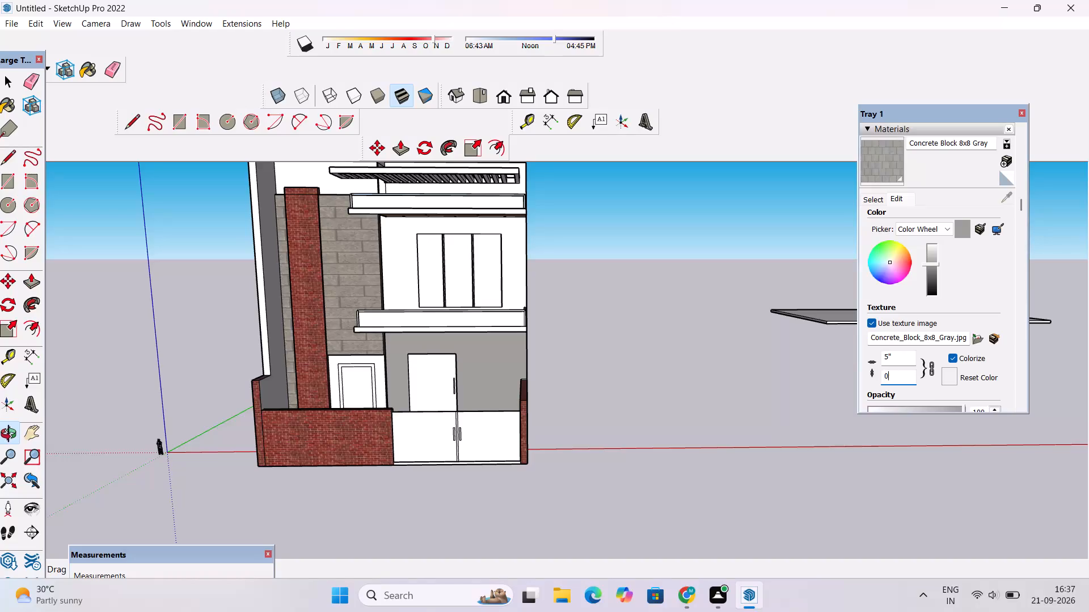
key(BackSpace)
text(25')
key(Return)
Examine the enlarged block texture around the entrance door up close and across the whole front facade.
scroll(458, 380, down, 6)
scroll(443, 387, up, 1)
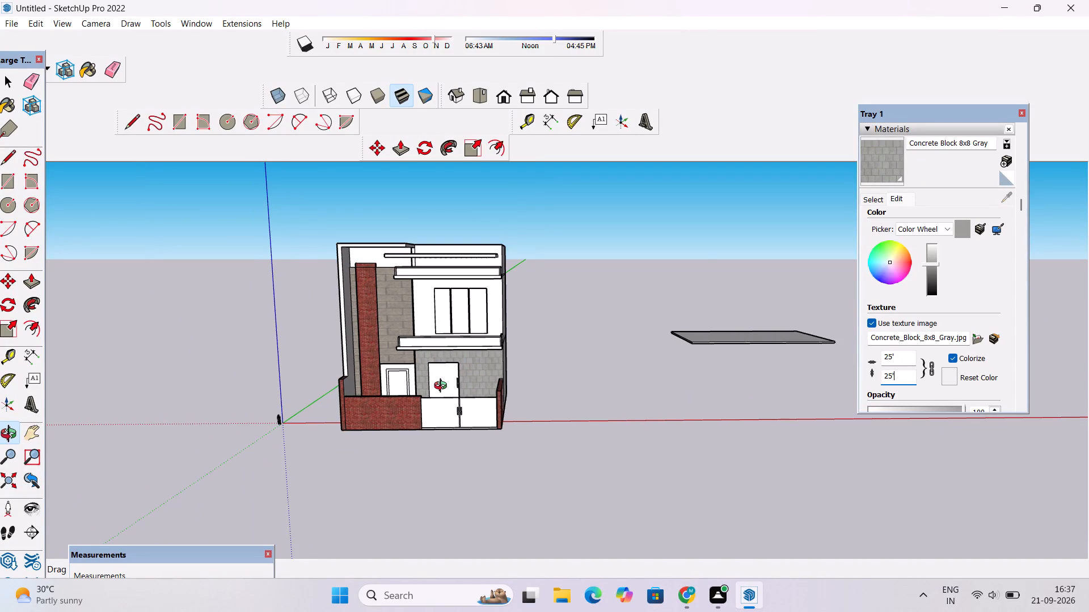
drag(464, 369, 468, 393)
scroll(475, 384, up, 15)
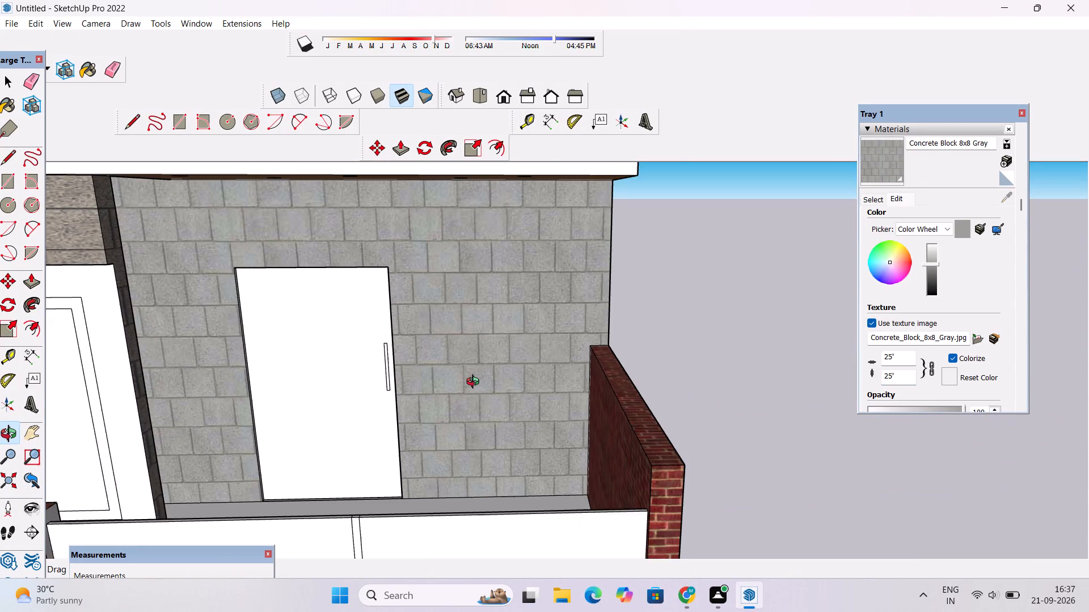
scroll(475, 383, down, 3)
shift+drag(499, 375, 562, 350)
scroll(562, 350, down, 6)
drag(679, 274, 600, 262)
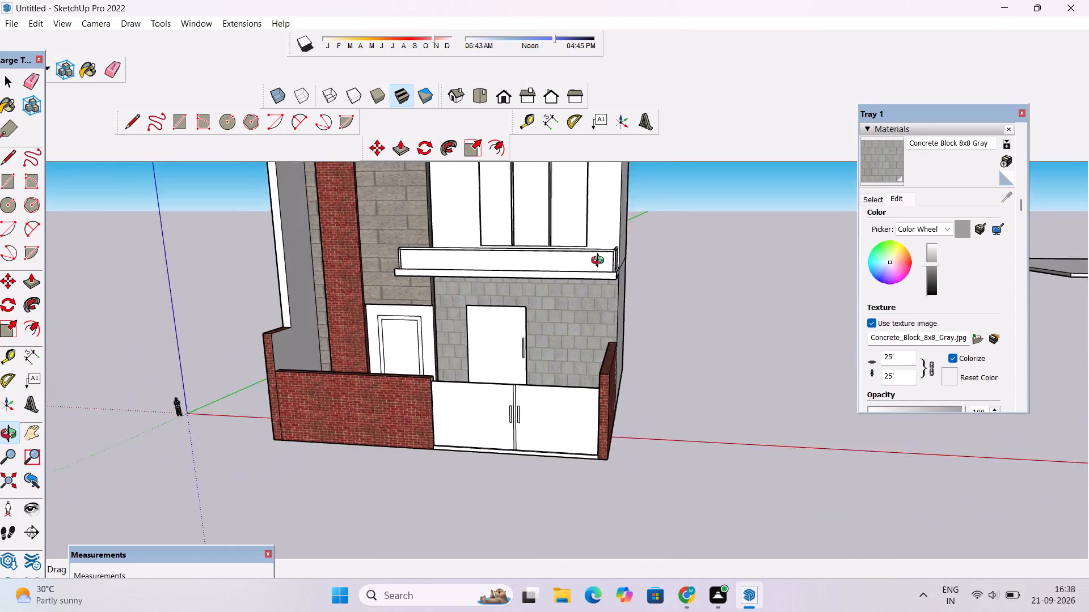
drag(600, 262, 593, 260)
scroll(594, 225, down, 6)
drag(556, 304, 680, 247)
drag(627, 240, 556, 330)
shift+drag(564, 304, 524, 357)
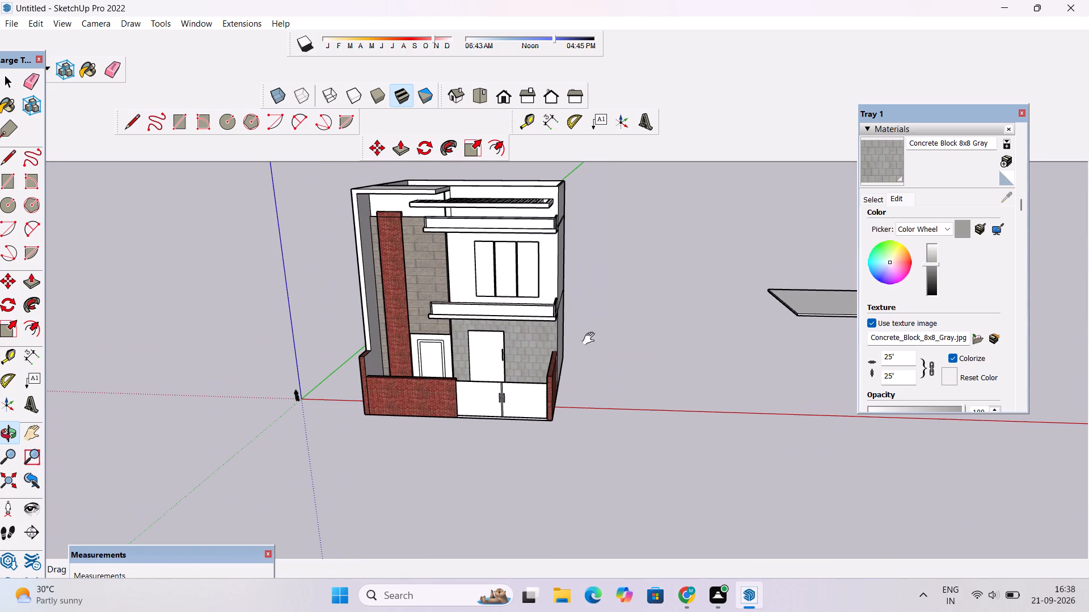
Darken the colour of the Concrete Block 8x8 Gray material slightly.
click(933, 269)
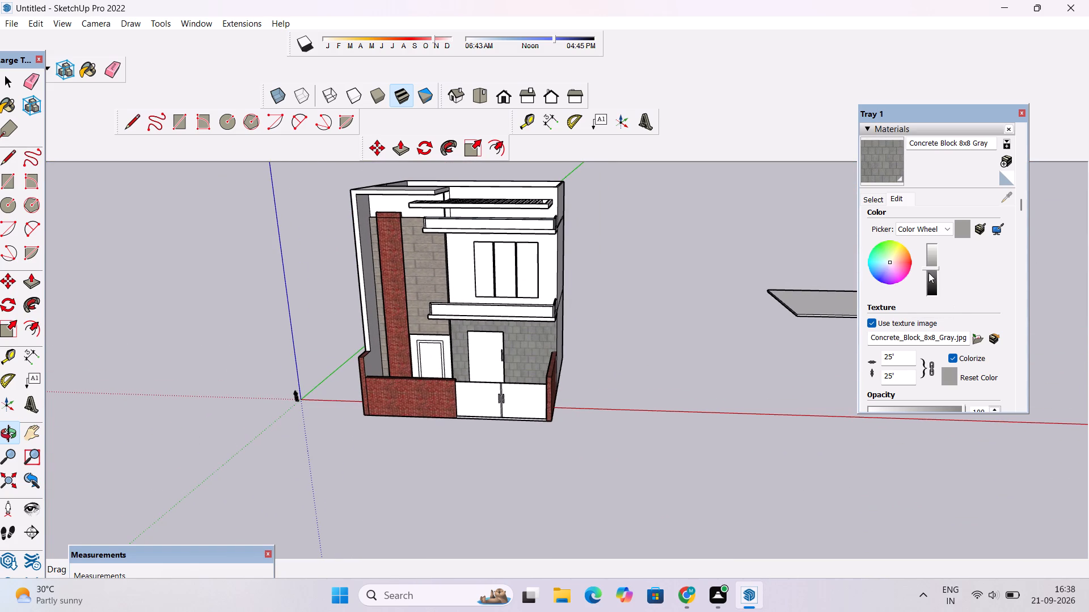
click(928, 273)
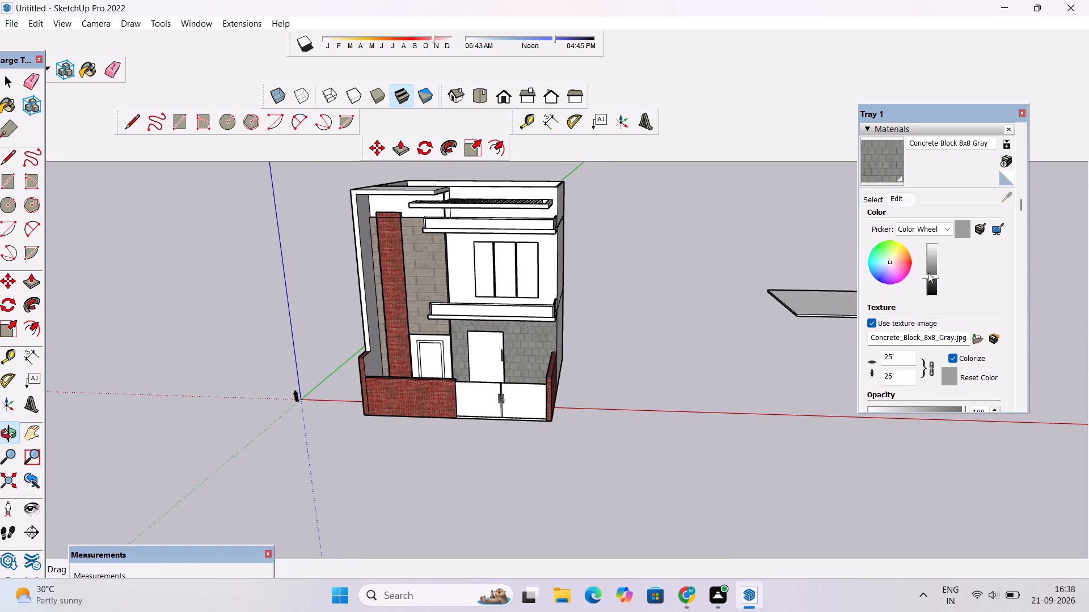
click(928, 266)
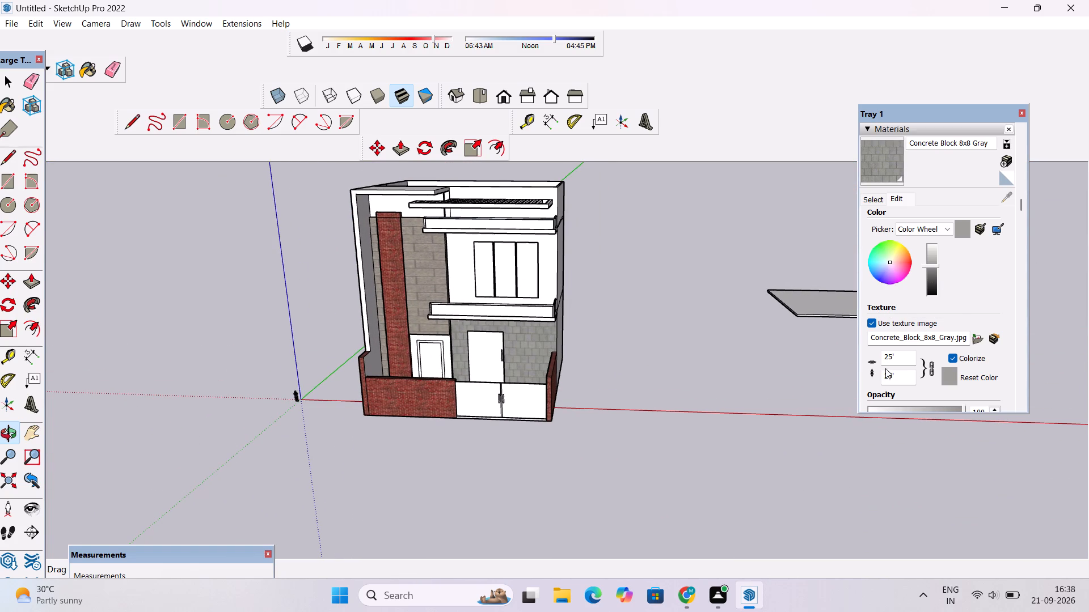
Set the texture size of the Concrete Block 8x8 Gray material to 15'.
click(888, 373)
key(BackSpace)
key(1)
Examine the resized block wall around the entrance door up close, from the side and from the front.
scroll(468, 373, up, 13)
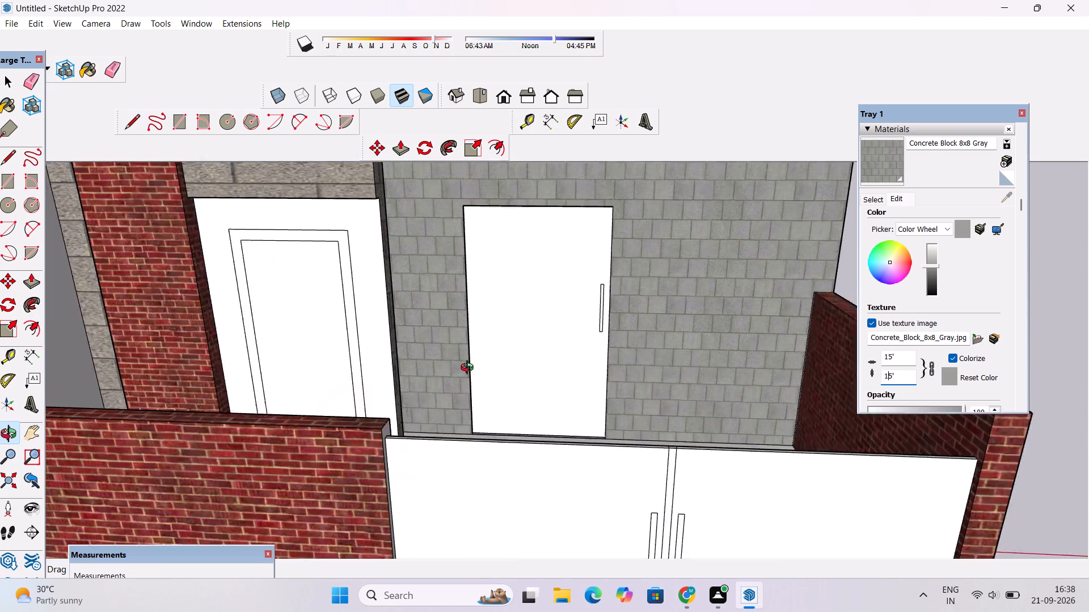
scroll(470, 369, up, 2)
scroll(470, 369, down, 12)
drag(476, 369, 559, 281)
scroll(556, 301, up, 5)
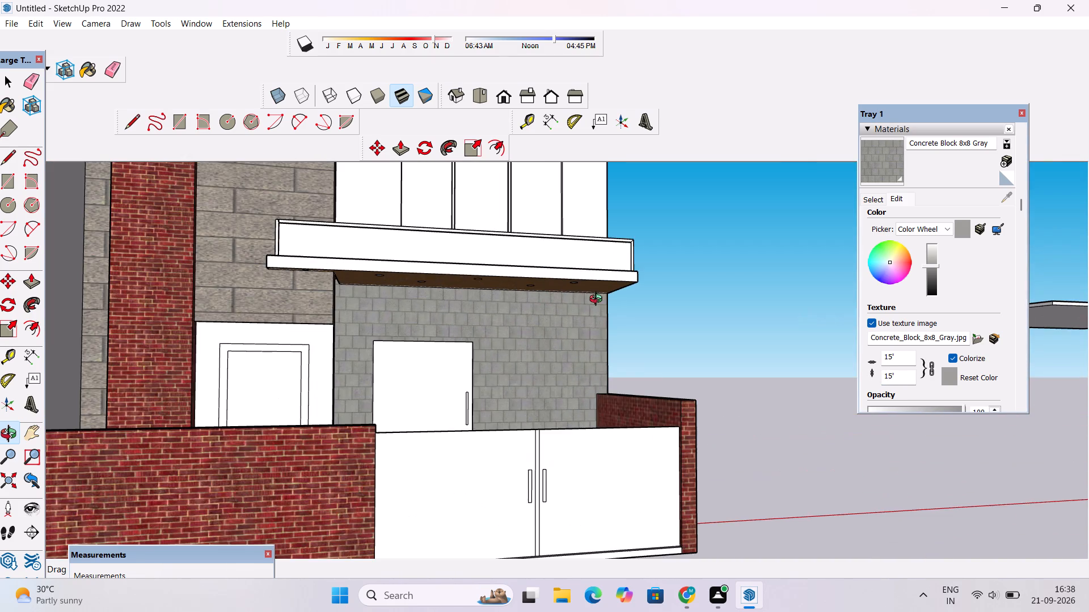
drag(598, 300, 573, 304)
scroll(564, 297, up, 4)
drag(546, 324, 285, 317)
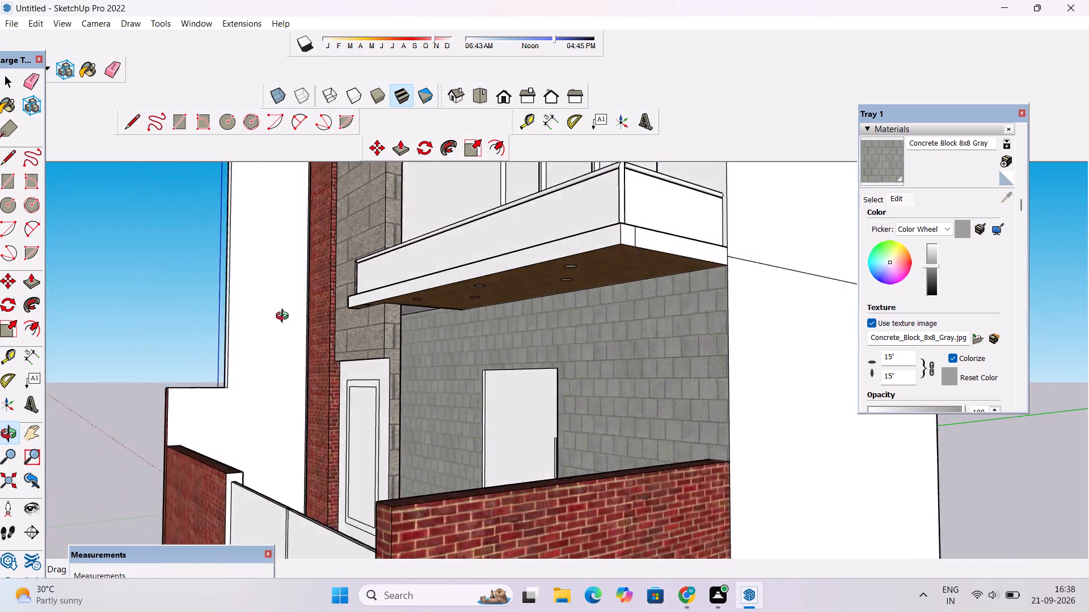
drag(285, 317, 435, 347)
scroll(458, 332, down, 10)
drag(482, 346, 518, 353)
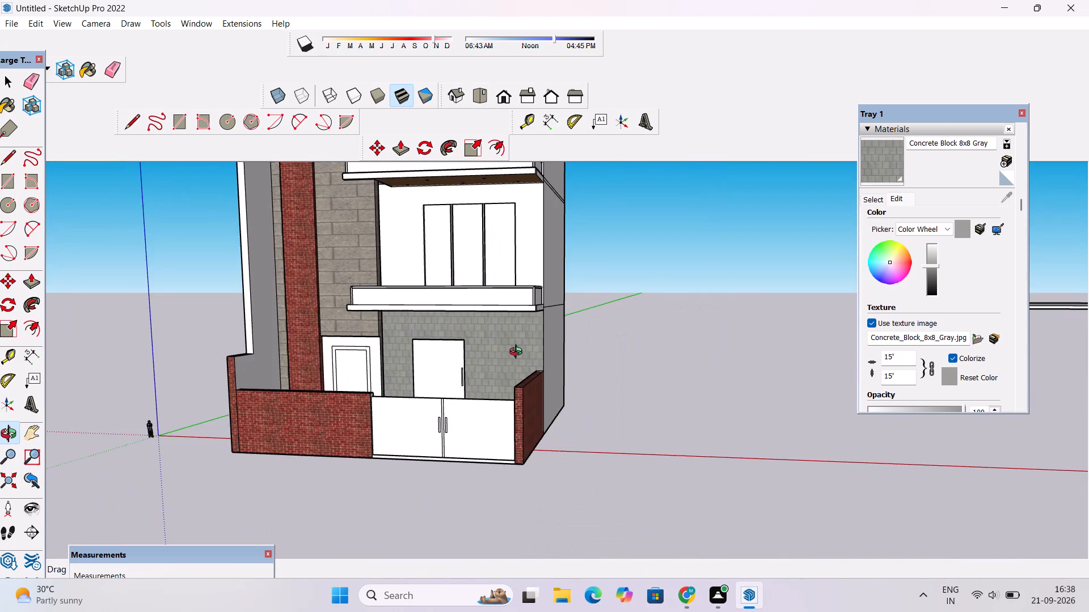
scroll(518, 353, down, 1)
shift+drag(519, 354, 556, 348)
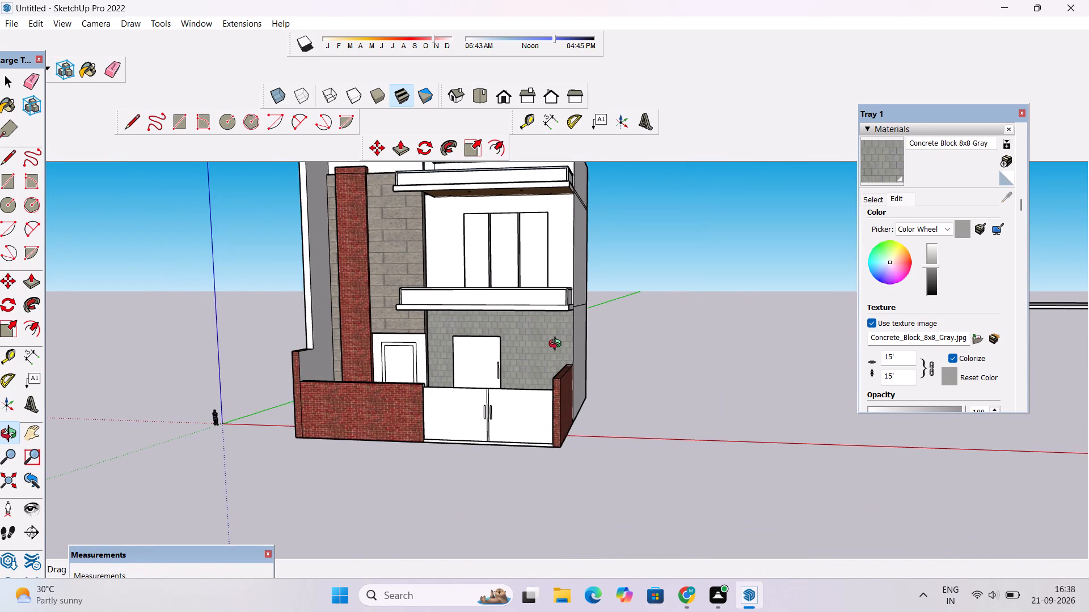
scroll(558, 345, down, 3)
scroll(502, 333, up, 2)
shift+drag(505, 345, 541, 406)
scroll(539, 348, up, 3)
drag(541, 348, 556, 352)
shift+drag(558, 352, 537, 381)
Paint the first-floor wall around the three-pane window with Stone Masonry Multi.
click(872, 196)
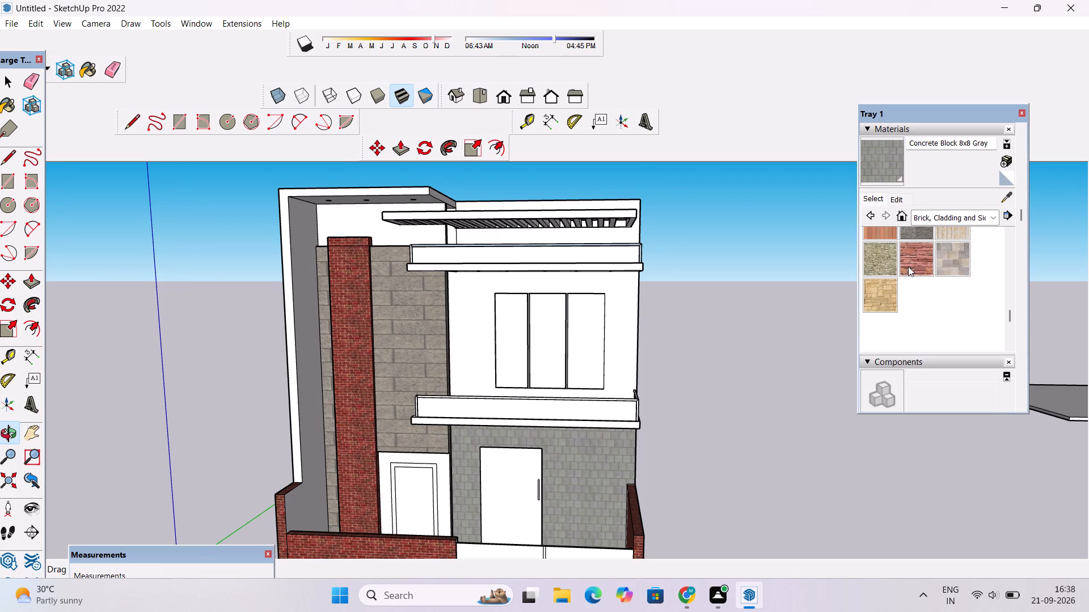
click(949, 262)
click(611, 303)
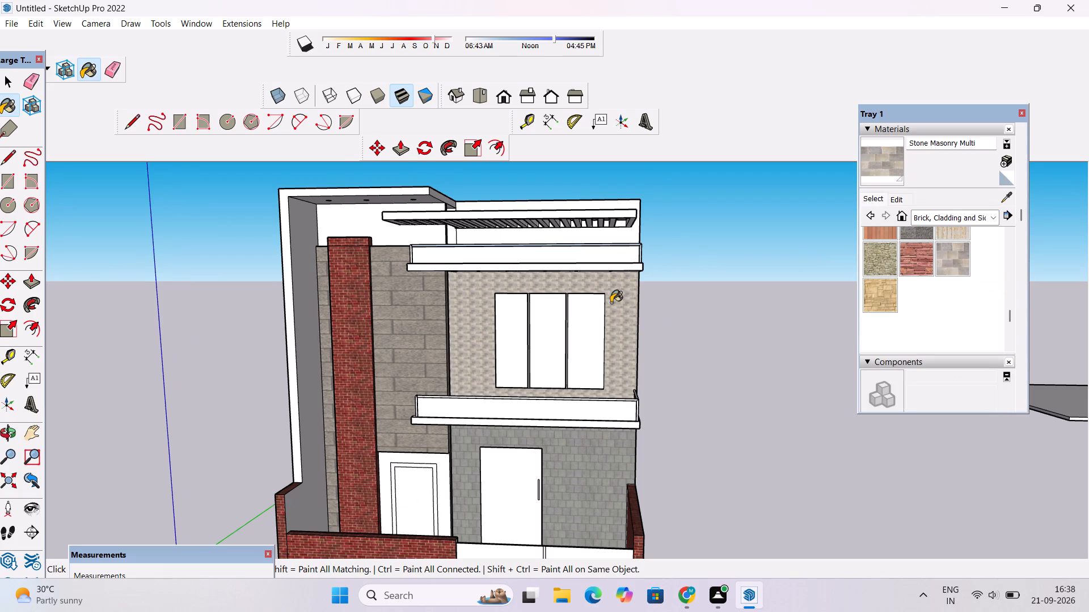
scroll(591, 318, up, 16)
scroll(591, 318, down, 6)
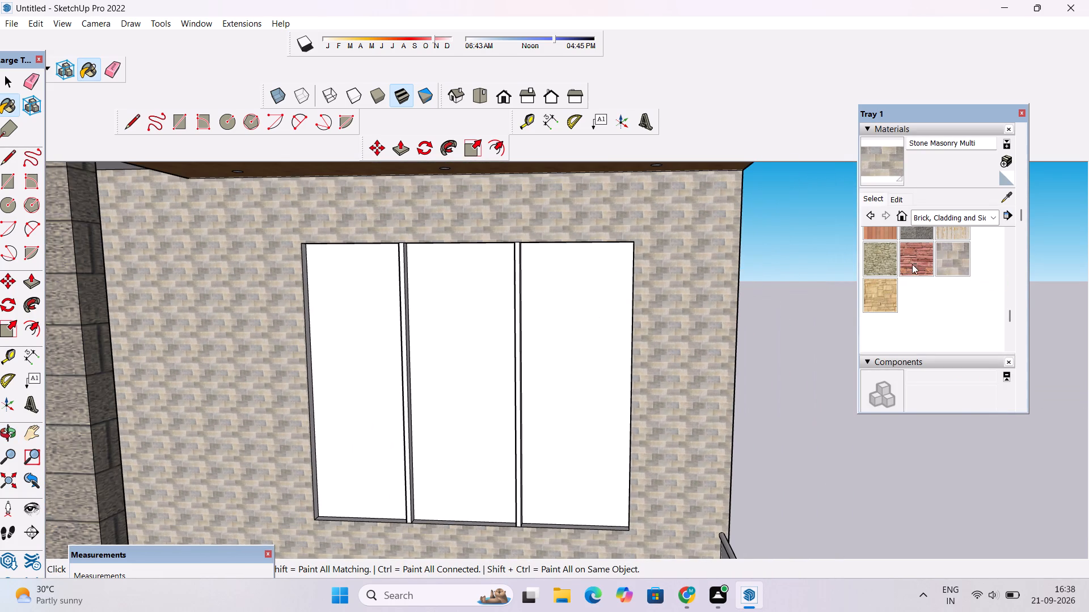
Set the texture height of the Stone Masonry Multi material to 5', keeping its proportions.
click(895, 195)
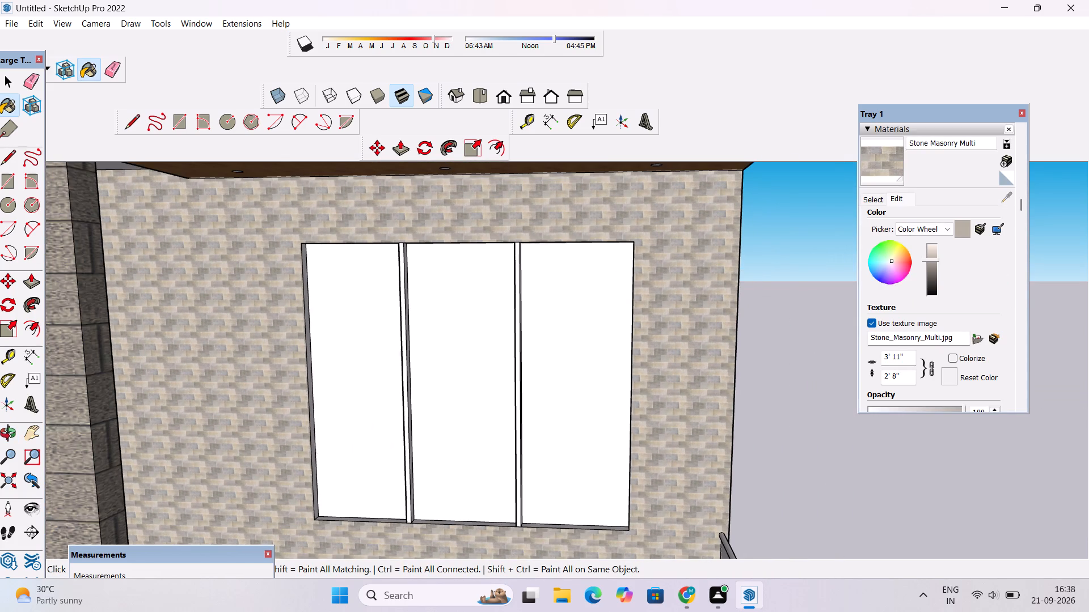
click(907, 373)
key(BackSpace)
key(BackSpace)
key(BackSpace)
key(BackSpace)
key(BackSpace)
key(BackSpace)
key(BackSpace)
key(BackSpace)
key(BackSpace)
key(BackSpace)
key(BackSpace)
key(BackSpace)
key(BackSpace)
key(BackSpace)
key(BackSpace)
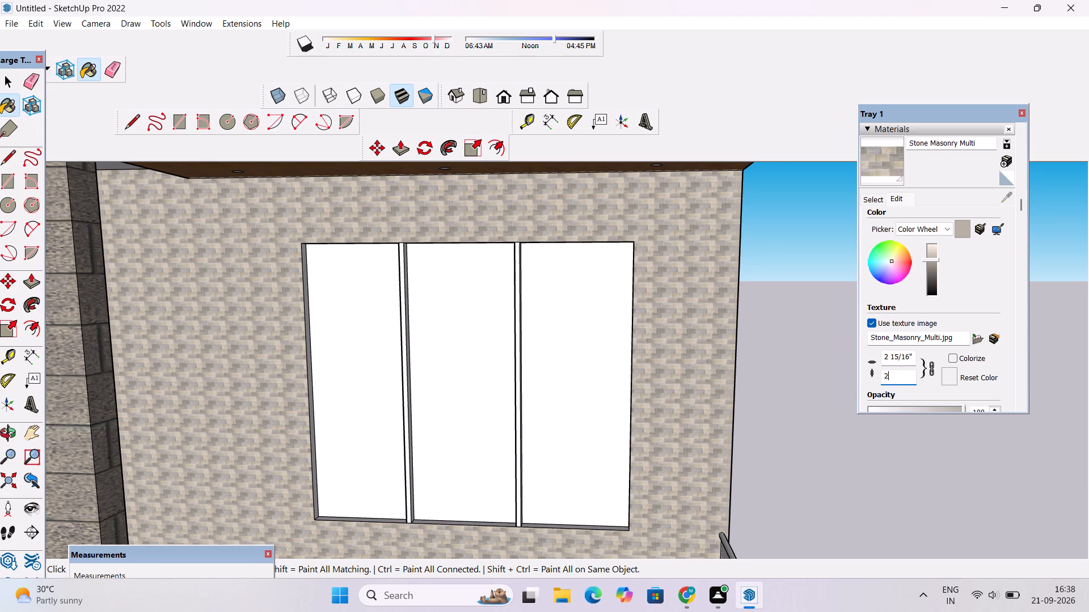
key(5)
key(apostrophe)
key(Return)
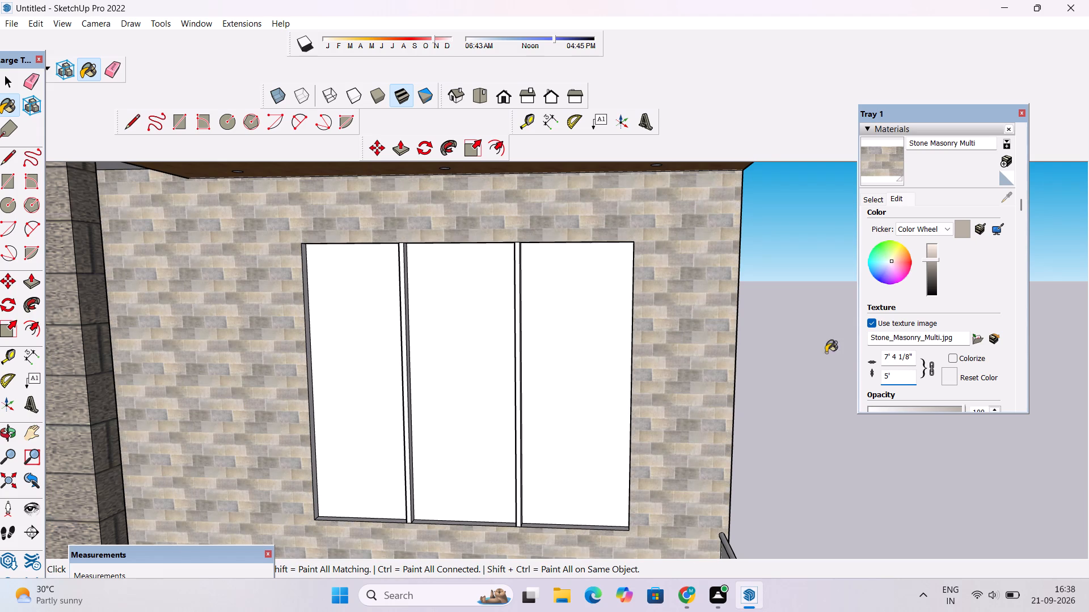
Repaint the ground-floor wall around the entrance door with Stone Masonry Multi.
scroll(524, 309, down, 17)
key(o)
drag(443, 340, 517, 347)
click(602, 237)
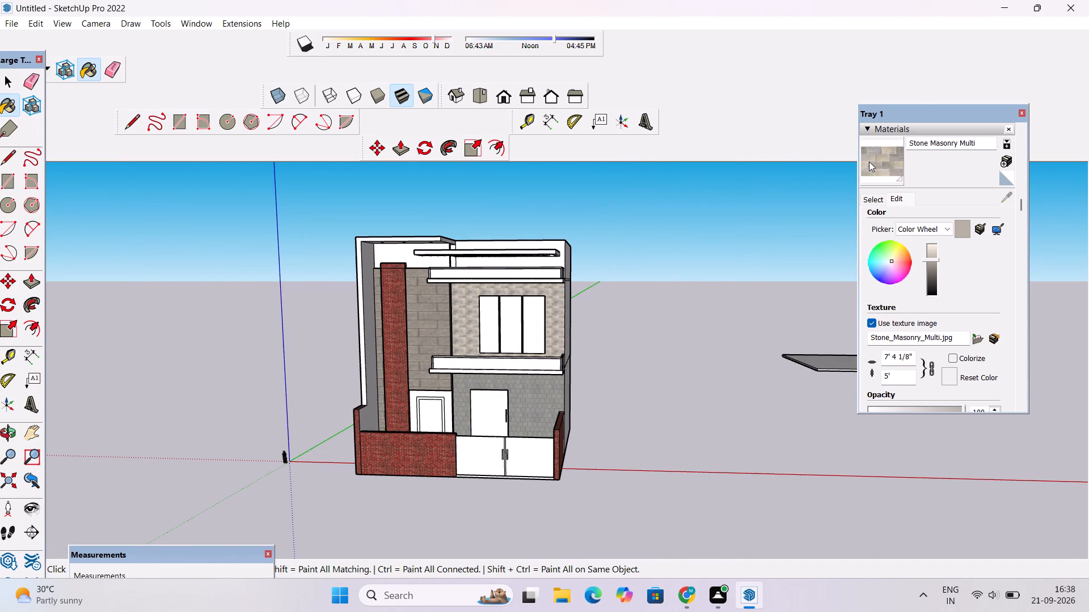
click(879, 161)
scroll(539, 396, up, 4)
click(538, 396)
scroll(544, 381, down, 5)
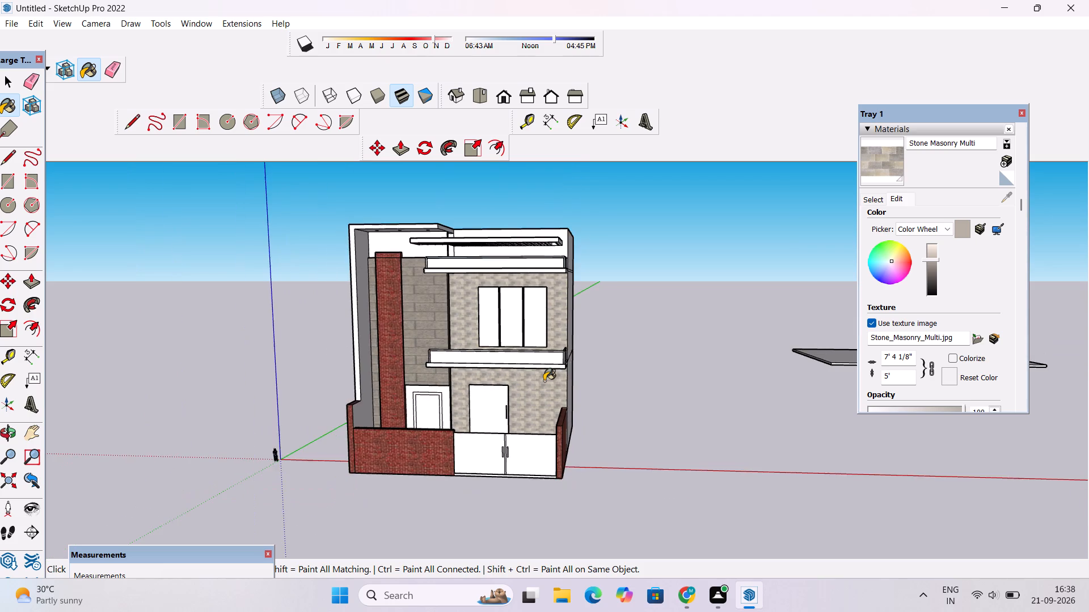
scroll(563, 354, up, 4)
Examine the stone-clad facade from the side, from the front and from below the balconies and pergola.
key(o)
scroll(563, 353, down, 4)
drag(394, 392, 662, 354)
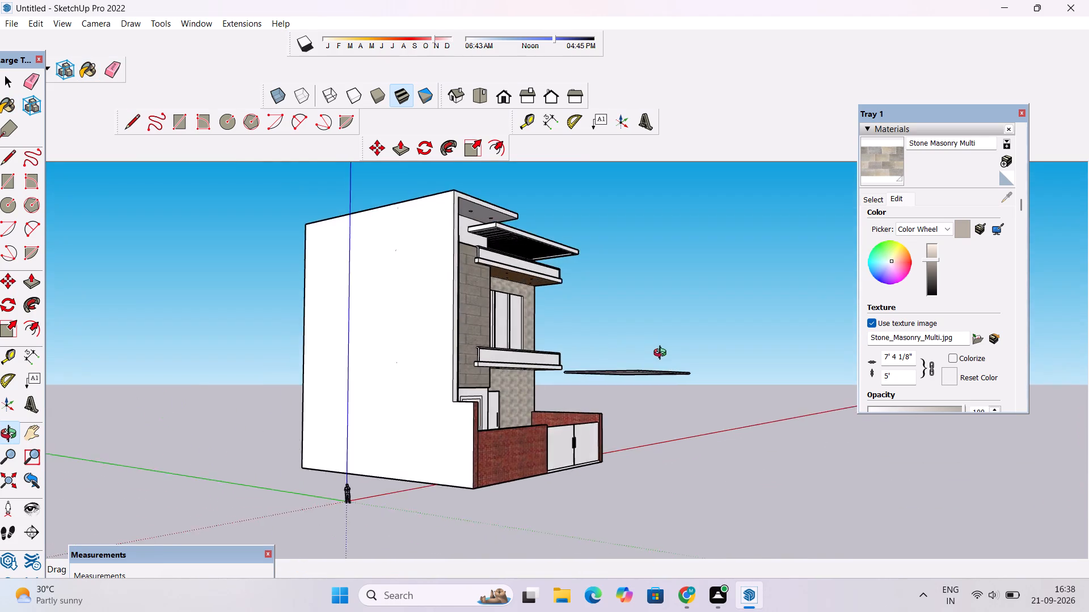
drag(662, 354, 457, 378)
shift+drag(458, 378, 526, 405)
drag(576, 395, 563, 374)
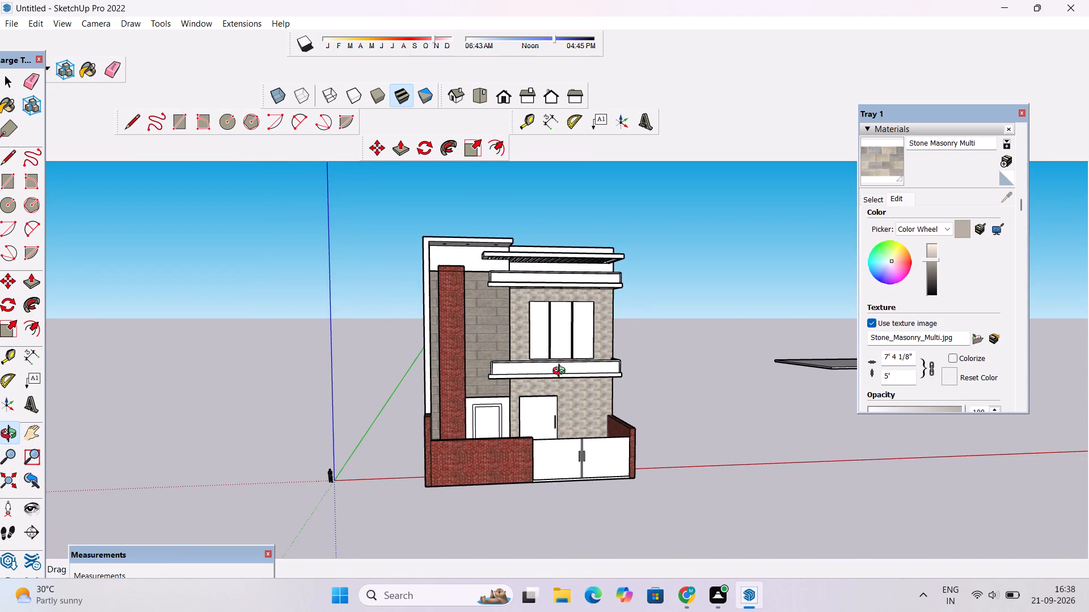
shift+drag(565, 372, 521, 366)
scroll(520, 366, up, 3)
drag(512, 375, 470, 415)
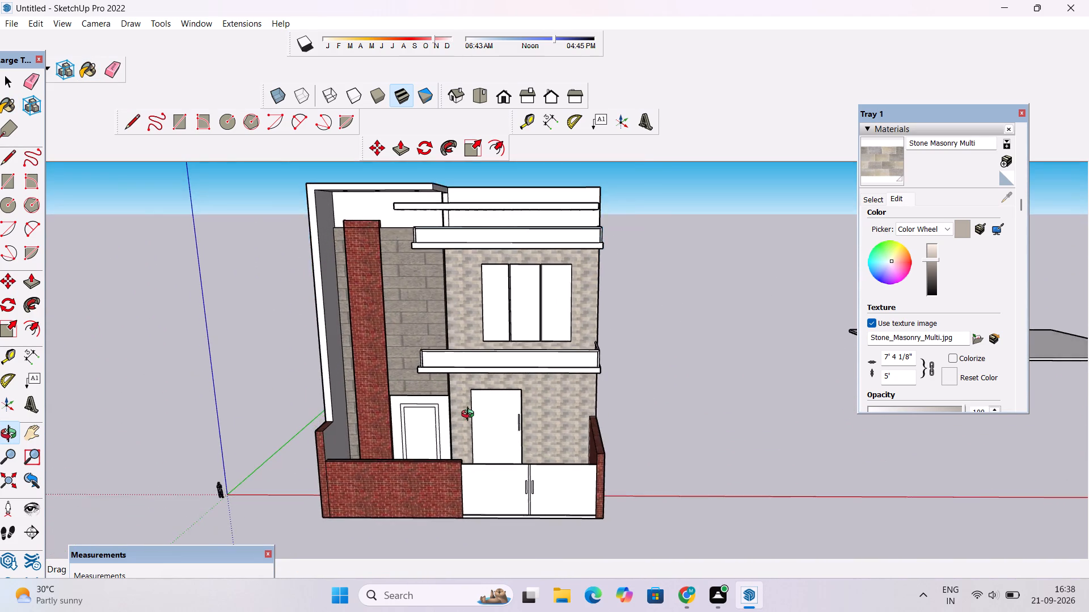
scroll(470, 415, up, 3)
shift+drag(462, 431, 484, 403)
scroll(489, 396, down, 4)
shift+drag(474, 388, 500, 422)
shift+scroll(500, 311, up, 4)
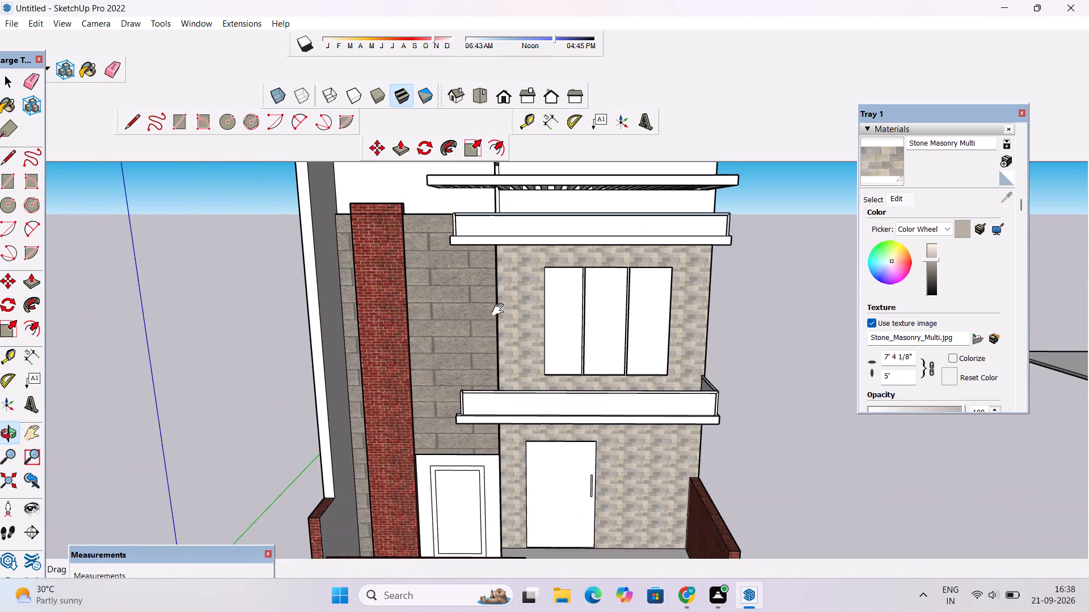
drag(517, 311, 613, 204)
drag(647, 253, 645, 207)
drag(661, 248, 651, 248)
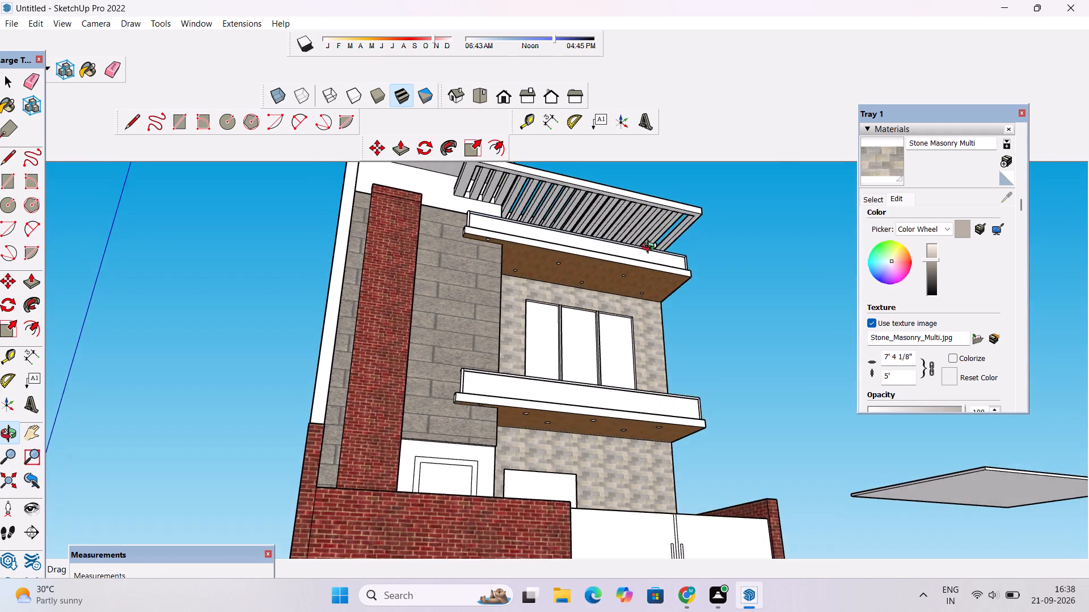
Erase the extra seam edges near the outer corner of the upper balcony slab.
drag(651, 248, 565, 256)
shift+drag(563, 259, 463, 302)
drag(458, 307, 395, 432)
drag(638, 322, 603, 333)
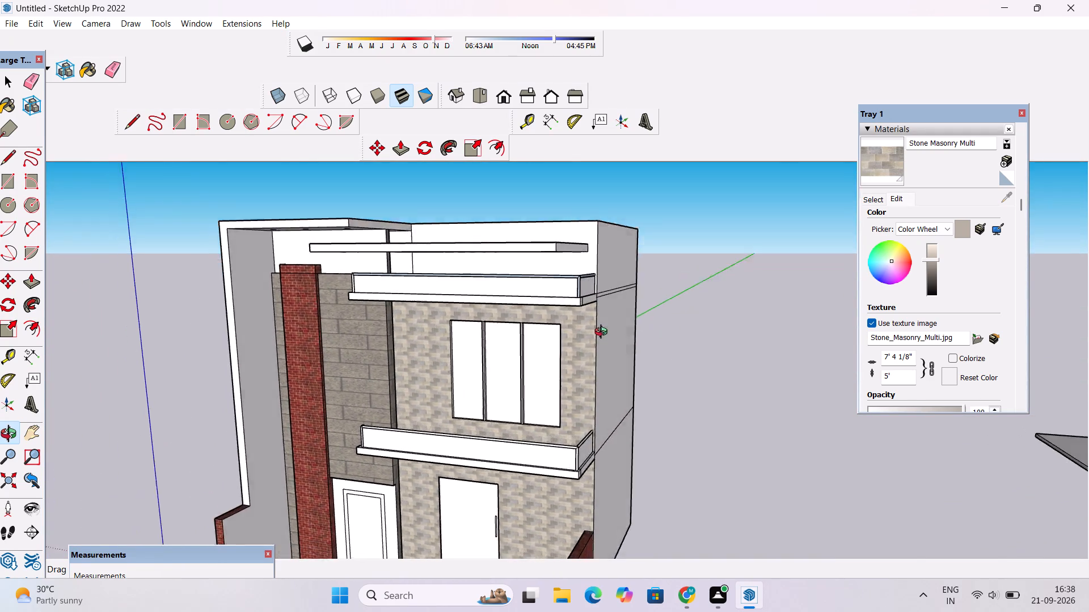
drag(603, 333, 549, 388)
scroll(594, 326, up, 2)
drag(594, 330, 514, 300)
shift+scroll(489, 291, up, 5)
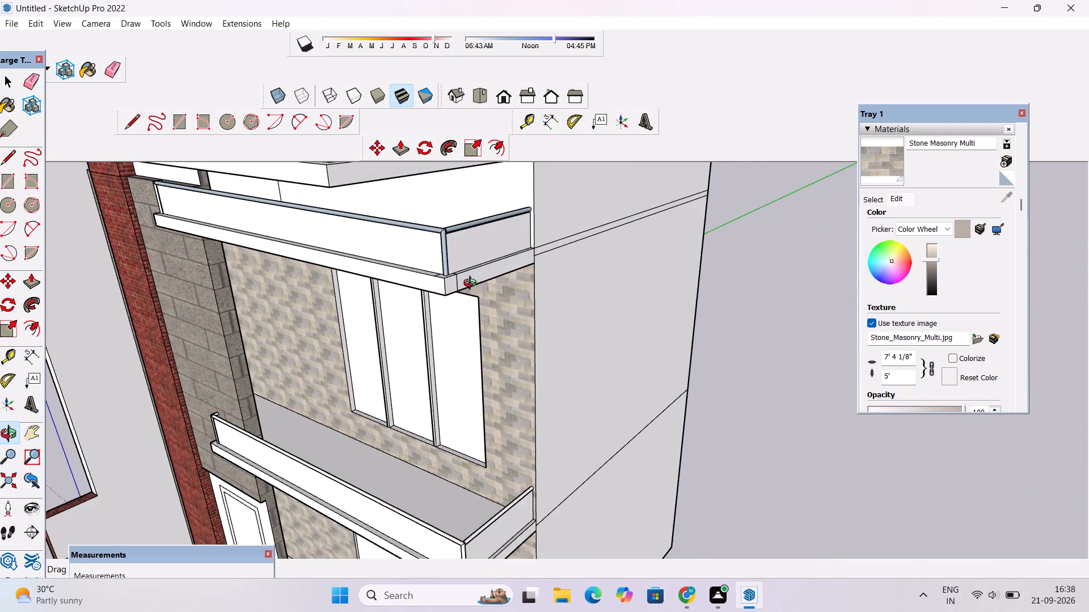
drag(472, 284, 450, 352)
scroll(426, 339, up, 9)
key(e)
scroll(403, 356, up, 7)
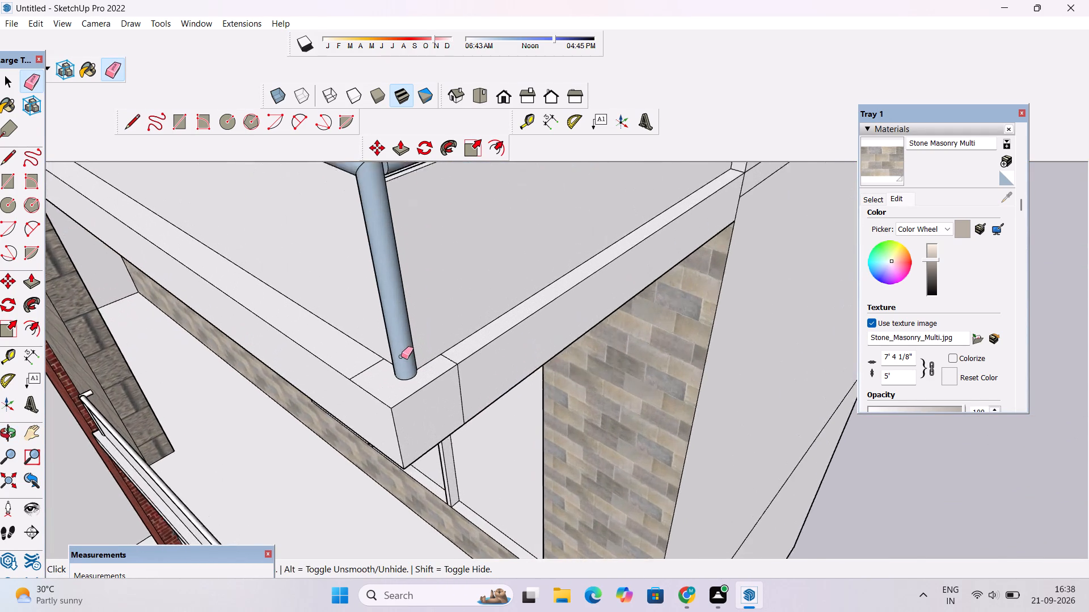
scroll(401, 356, up, 1)
drag(357, 369, 362, 386)
drag(466, 354, 465, 360)
drag(480, 376, 477, 381)
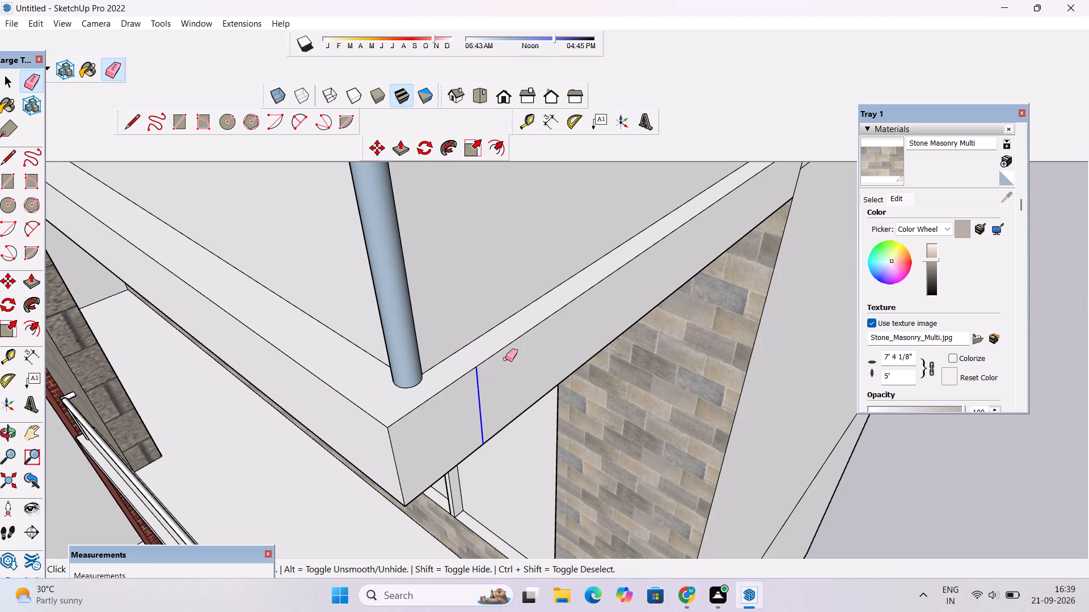
Erase the extra seam edges near the outer corner of the lower balcony slab.
scroll(514, 321, down, 20)
scroll(514, 321, down, 1)
scroll(490, 516, up, 5)
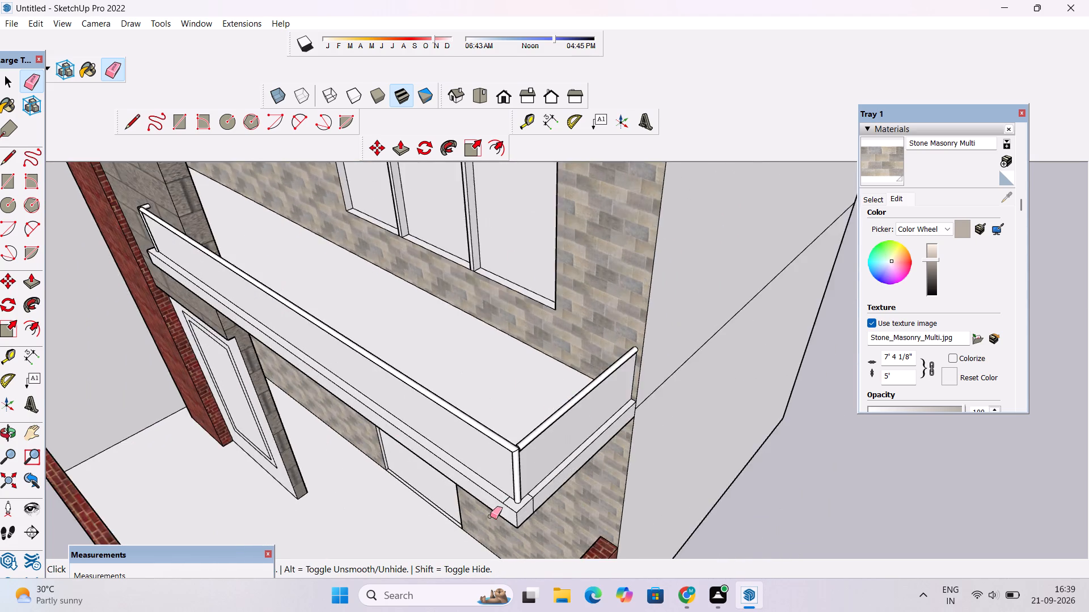
scroll(490, 516, up, 10)
scroll(450, 491, down, 8)
scroll(485, 443, up, 5)
drag(481, 444, 450, 471)
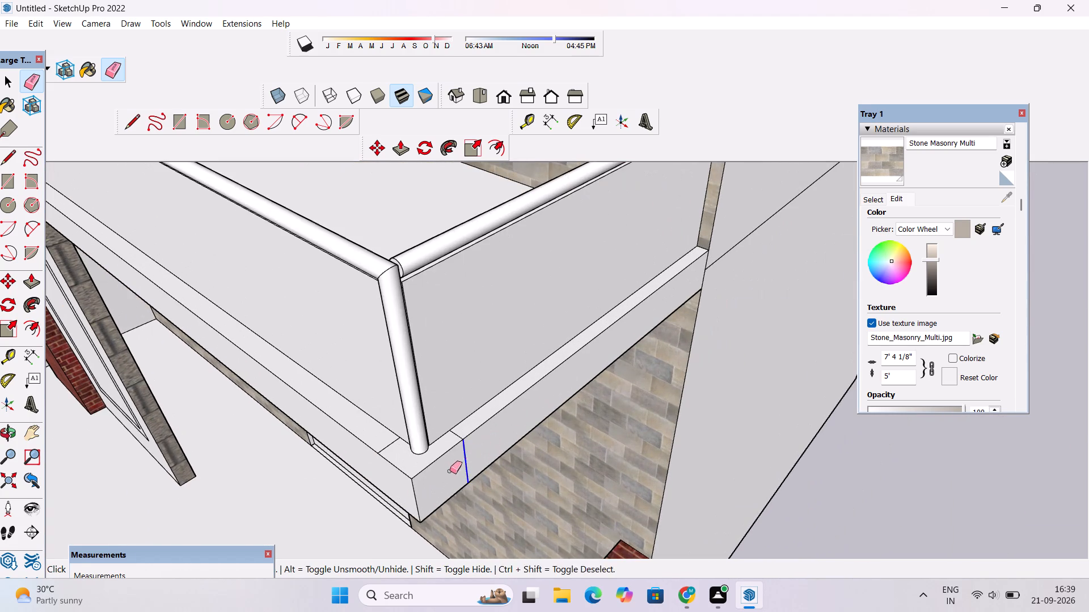
drag(450, 471, 447, 474)
scroll(450, 434, up, 7)
drag(463, 429, 461, 436)
drag(319, 450, 324, 464)
Examine the balconies, clad walls and whole facade for remaining unpainted surfaces and stray edges.
scroll(434, 451, down, 19)
scroll(343, 293, down, 2)
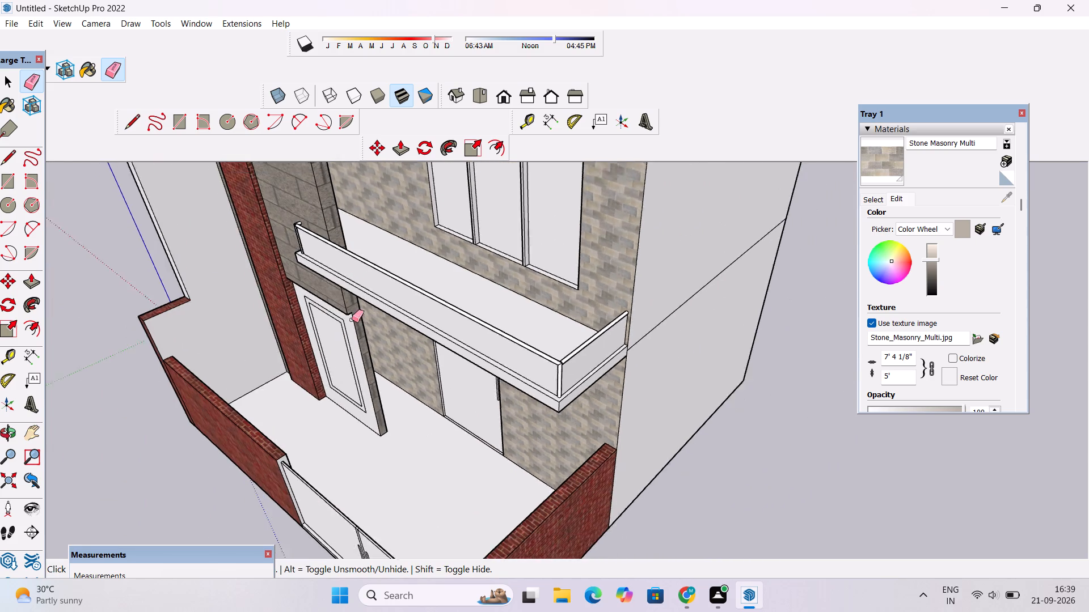
scroll(352, 320, down, 11)
scroll(381, 254, up, 9)
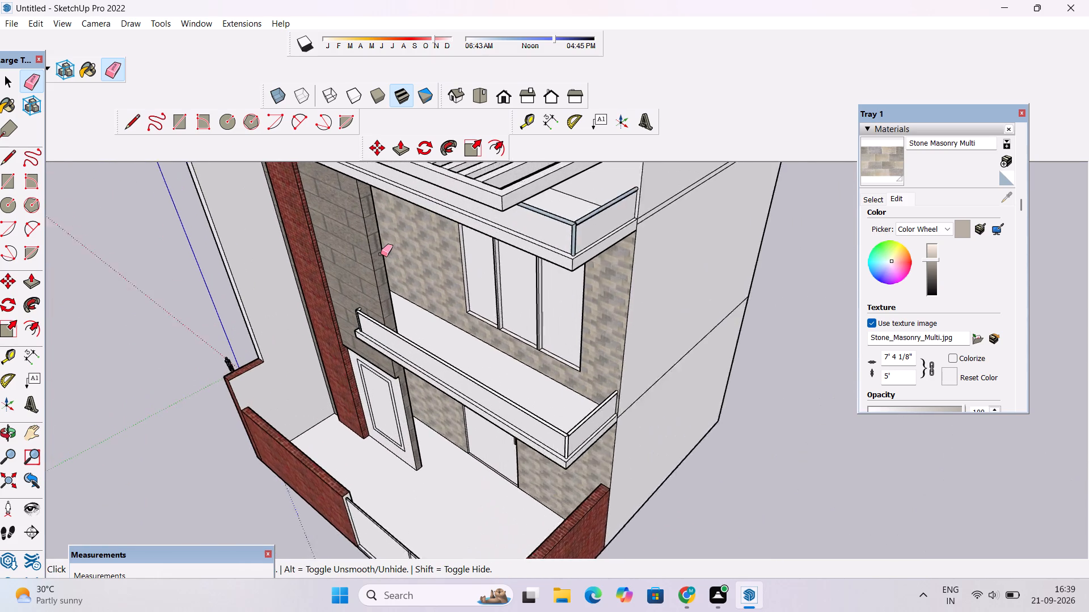
scroll(381, 254, up, 2)
scroll(510, 288, down, 3)
key(o)
drag(459, 339, 504, 297)
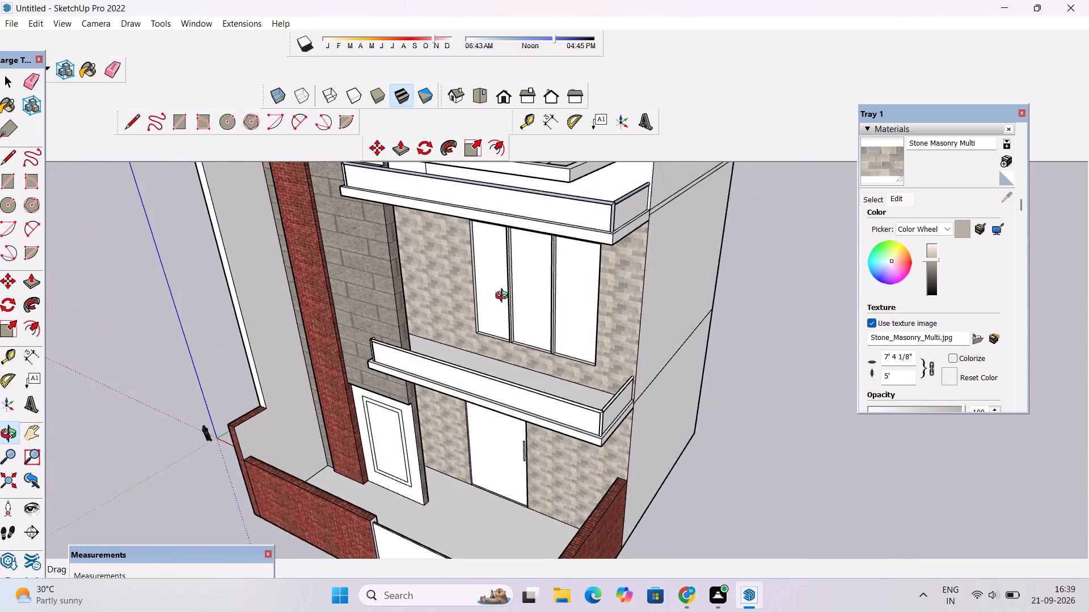
drag(504, 297, 505, 297)
scroll(512, 288, down, 4)
shift+drag(512, 288, 535, 324)
drag(509, 350, 565, 313)
shift+drag(565, 313, 558, 328)
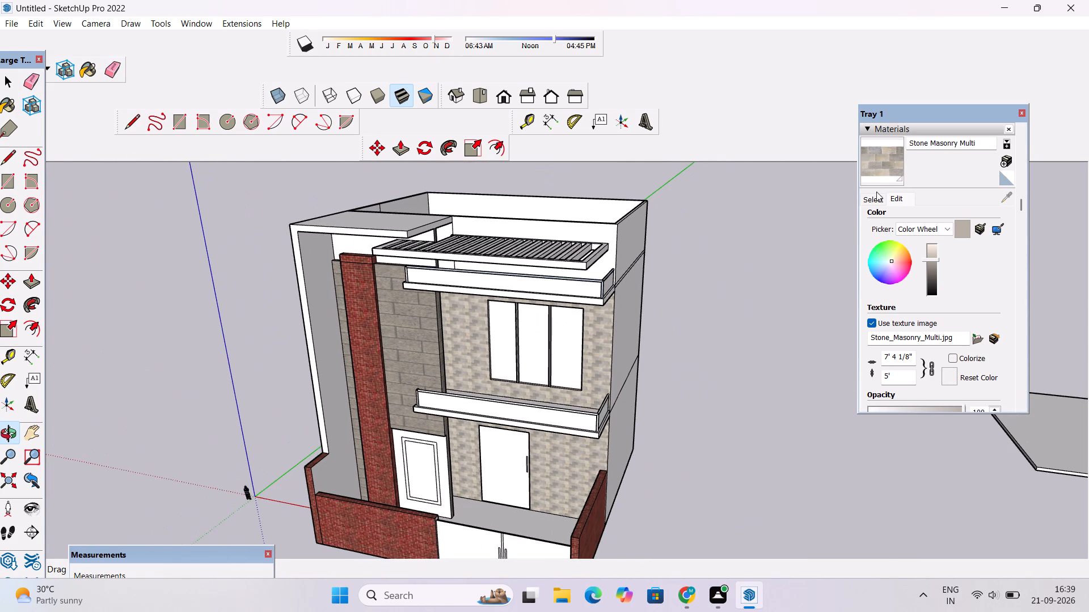
Paint the ground-floor wall around the framed opening below the cinder block wall with the Stone Sandstone Ashlar material.
click(870, 198)
scroll(891, 245, down, 1)
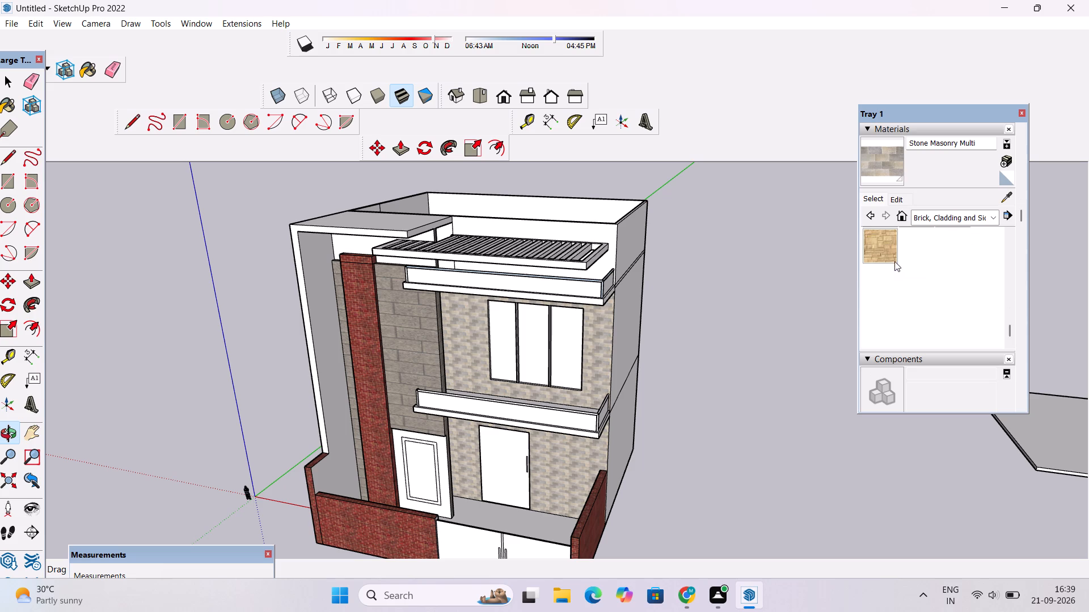
scroll(894, 266, up, 1)
click(876, 310)
scroll(391, 464, up, 4)
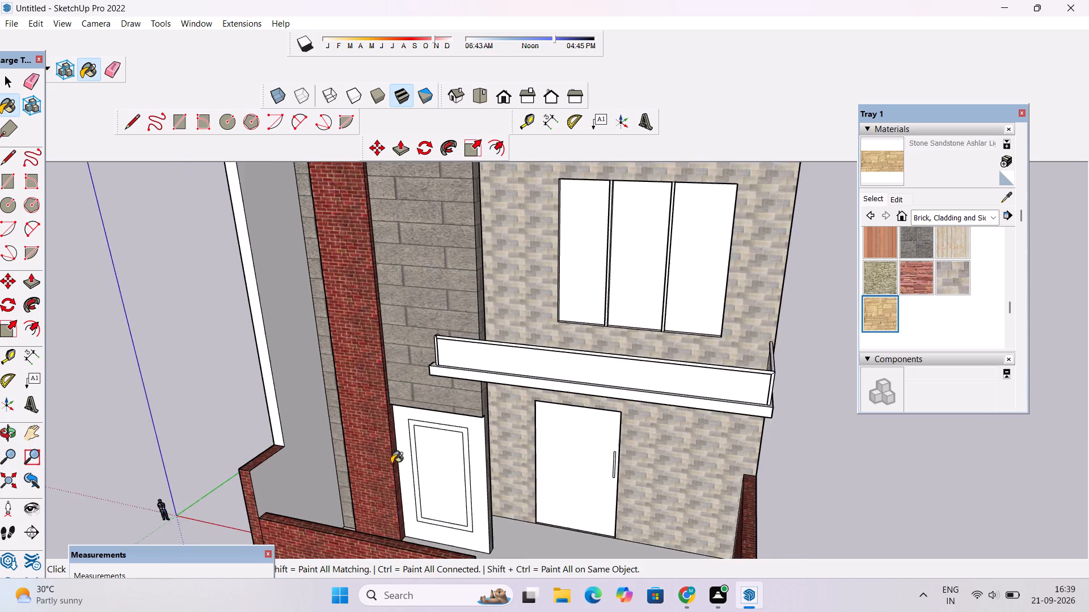
scroll(391, 464, up, 6)
click(410, 401)
scroll(433, 400, down, 2)
Examine the sandstone surround from close up, at an angle and in the full front view.
key(o)
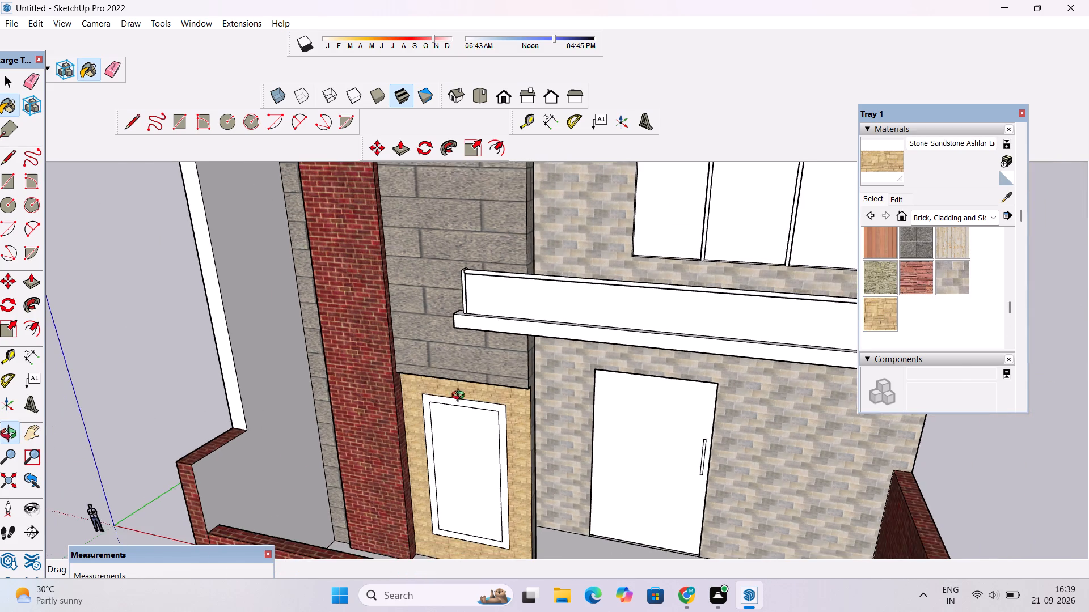
drag(406, 466, 514, 373)
drag(511, 381, 221, 449)
drag(466, 461, 538, 459)
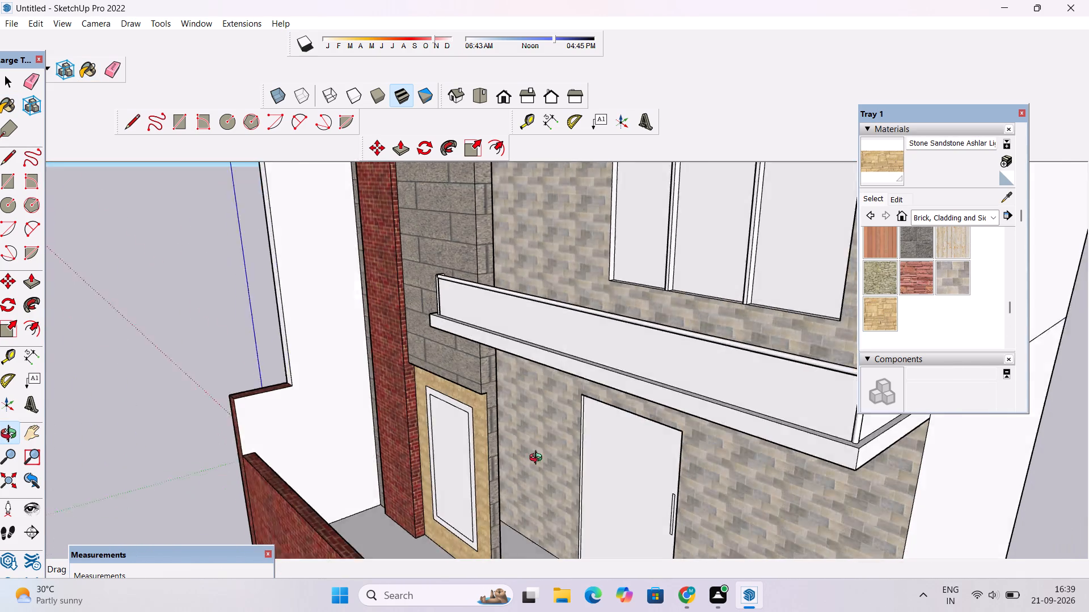
drag(538, 459, 580, 427)
drag(489, 465, 578, 338)
scroll(578, 338, down, 5)
drag(536, 364, 628, 367)
drag(576, 365, 556, 395)
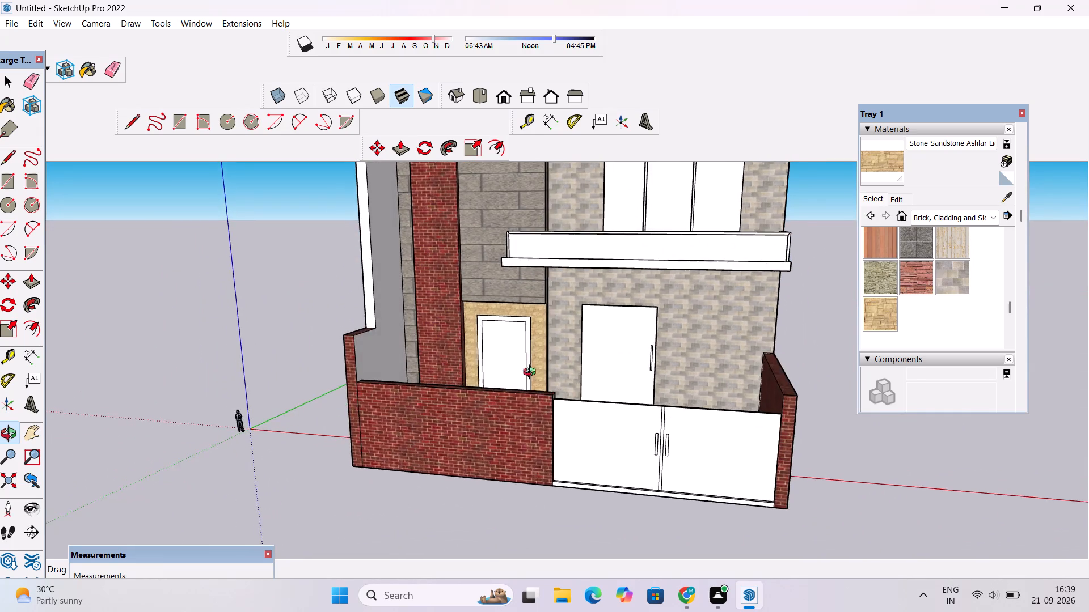
shift+drag(525, 355, 514, 448)
scroll(504, 421, down, 7)
shift+drag(502, 411, 522, 449)
drag(515, 437, 565, 354)
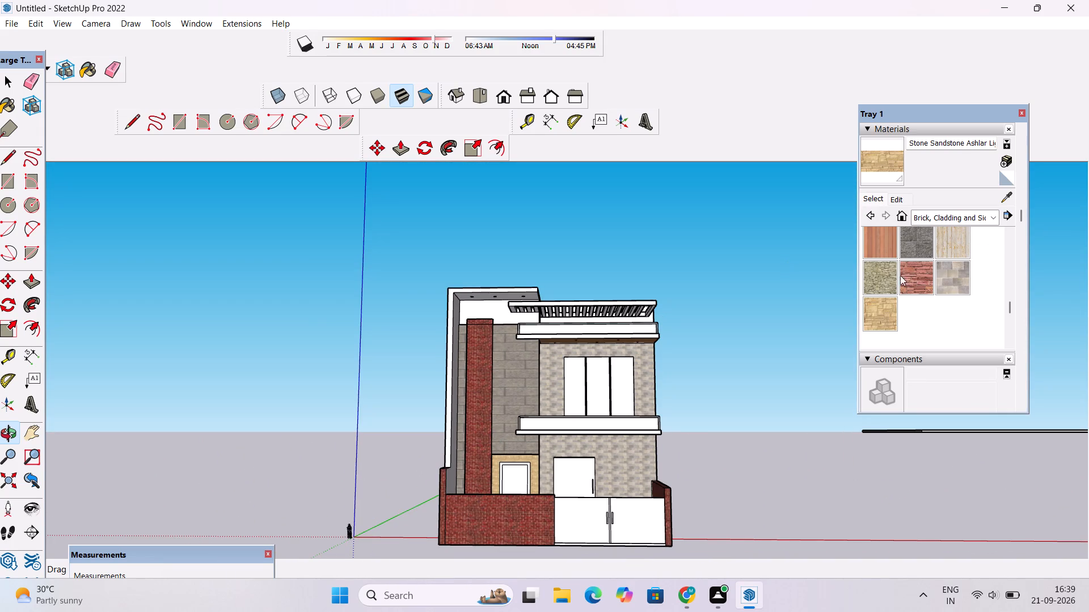
Paint the tall side wall's inner face and the wall above the cinder block with Stone Sandstone Ashlar.
click(881, 161)
scroll(480, 375, up, 10)
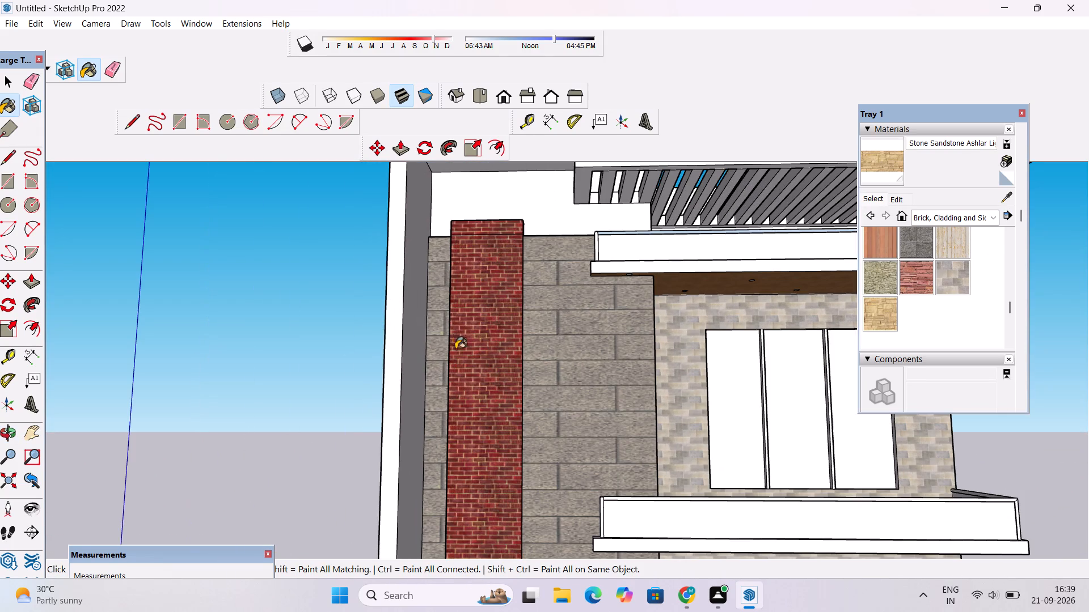
click(420, 310)
click(481, 195)
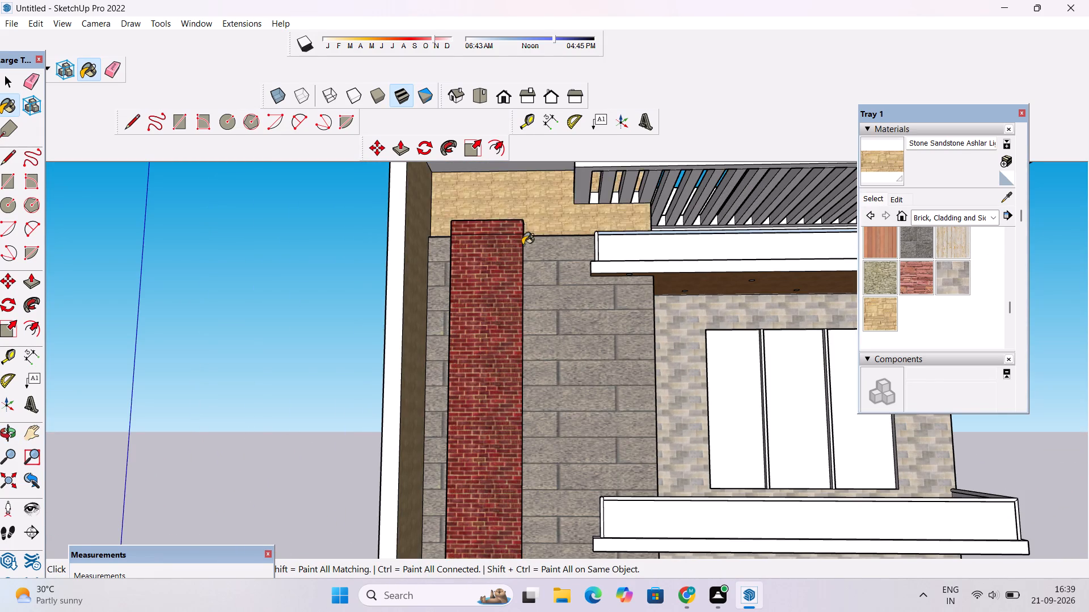
Paint the roof overhang's underside and the front face of the overhang and side wall frame with Stone Sandstone Ashlar.
scroll(522, 250, down, 9)
scroll(531, 195, up, 4)
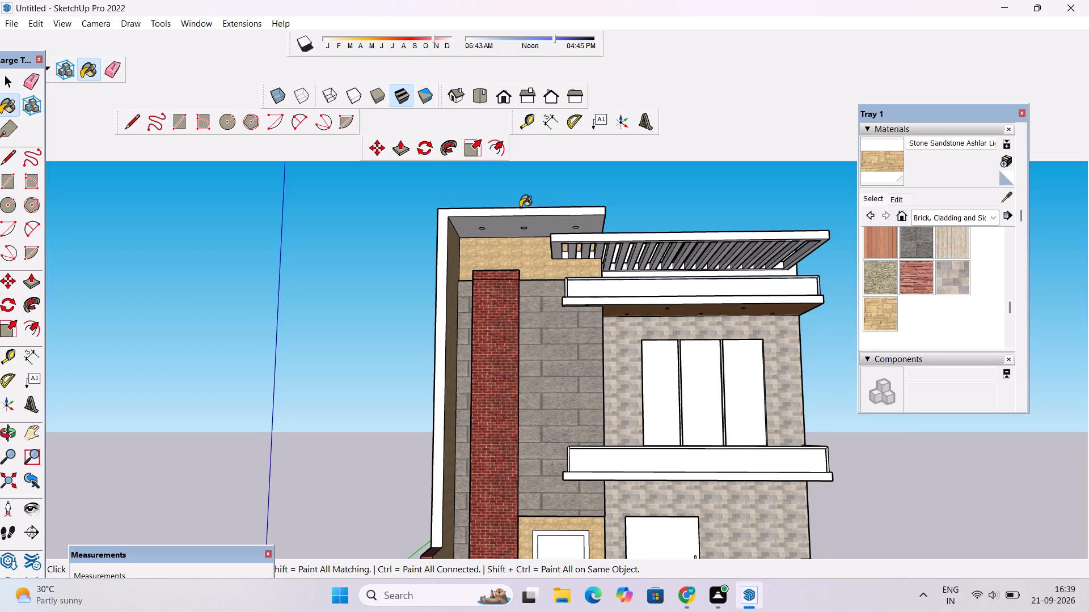
scroll(520, 207, up, 9)
click(549, 219)
click(526, 204)
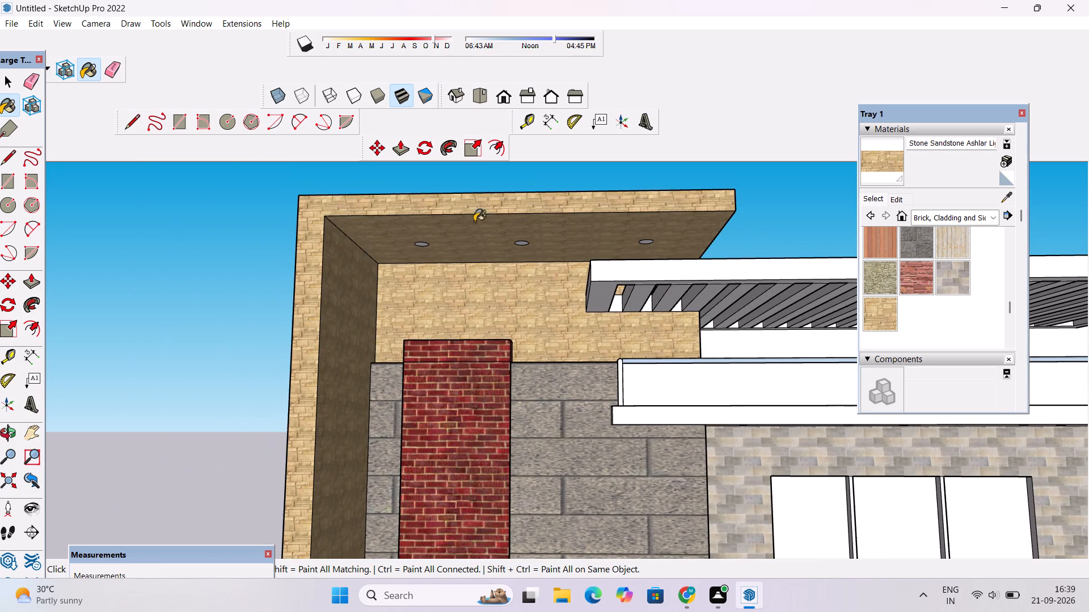
scroll(326, 222, down, 8)
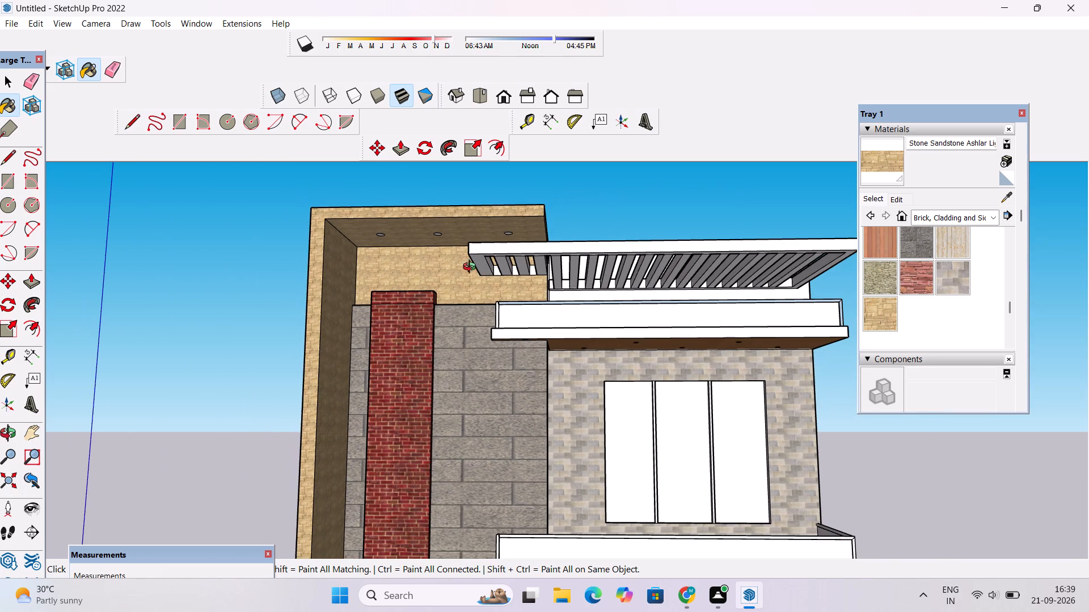
Examine the sandstone-framed facade from the front, from both sides and from above the pergola.
key(o)
scroll(470, 246, down, 4)
drag(470, 246, 473, 301)
scroll(480, 256, down, 10)
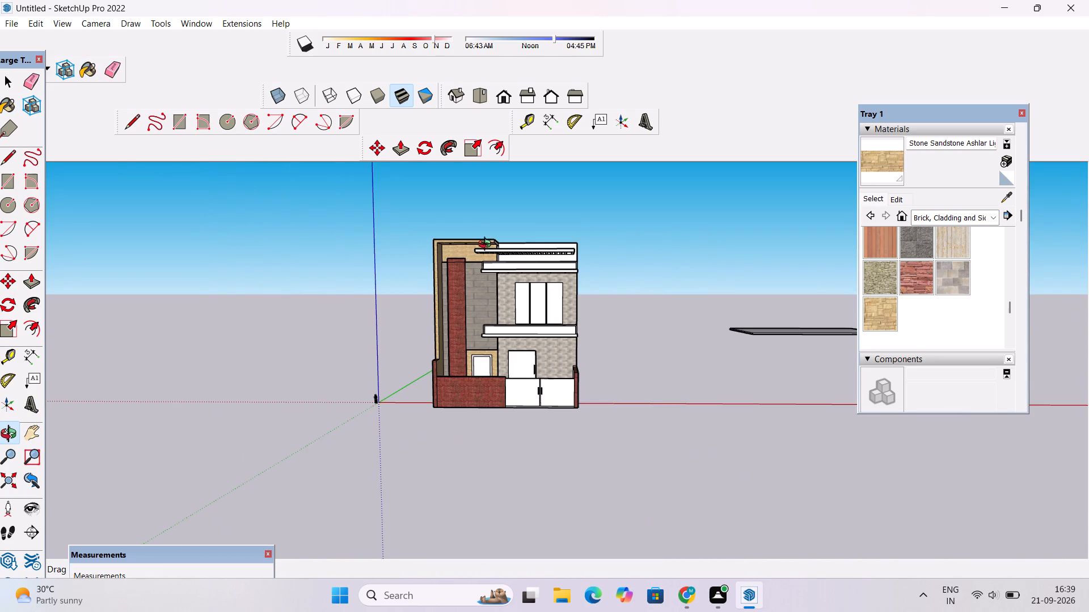
drag(437, 300, 529, 332)
drag(577, 352, 510, 350)
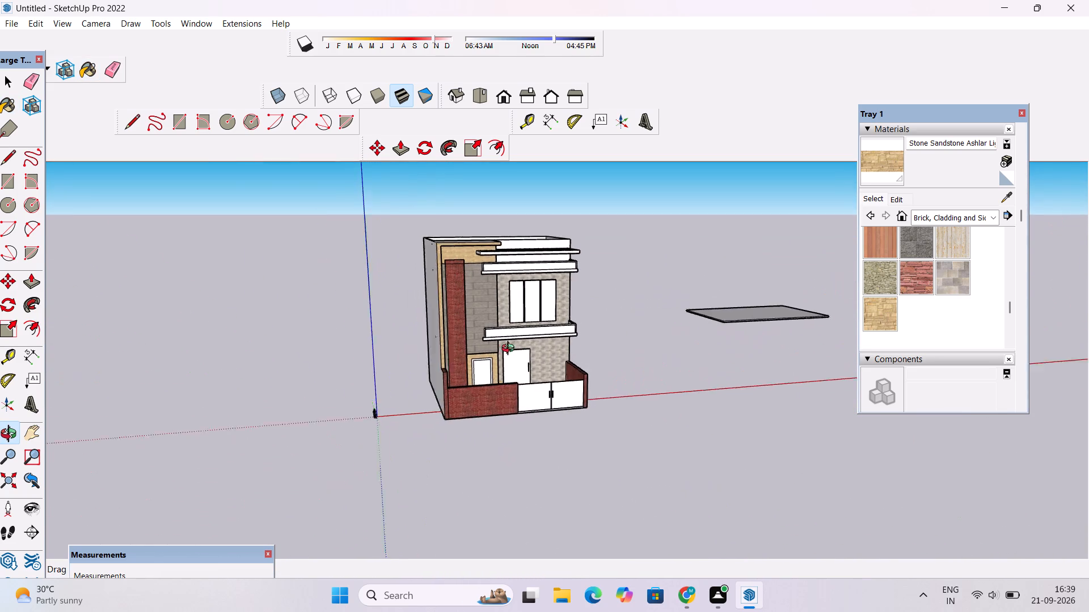
drag(510, 350, 464, 342)
scroll(521, 305, up, 4)
drag(530, 328, 576, 334)
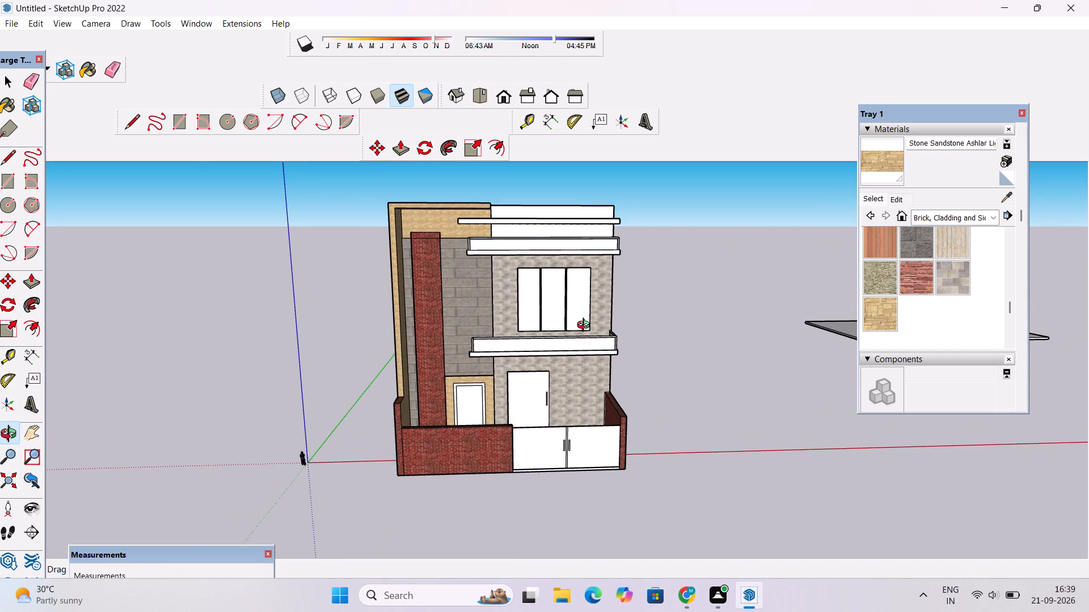
shift+drag(586, 326, 432, 375)
shift+scroll(428, 370, up, 7)
drag(470, 301, 379, 328)
scroll(378, 328, down, 6)
shift+drag(379, 331, 421, 381)
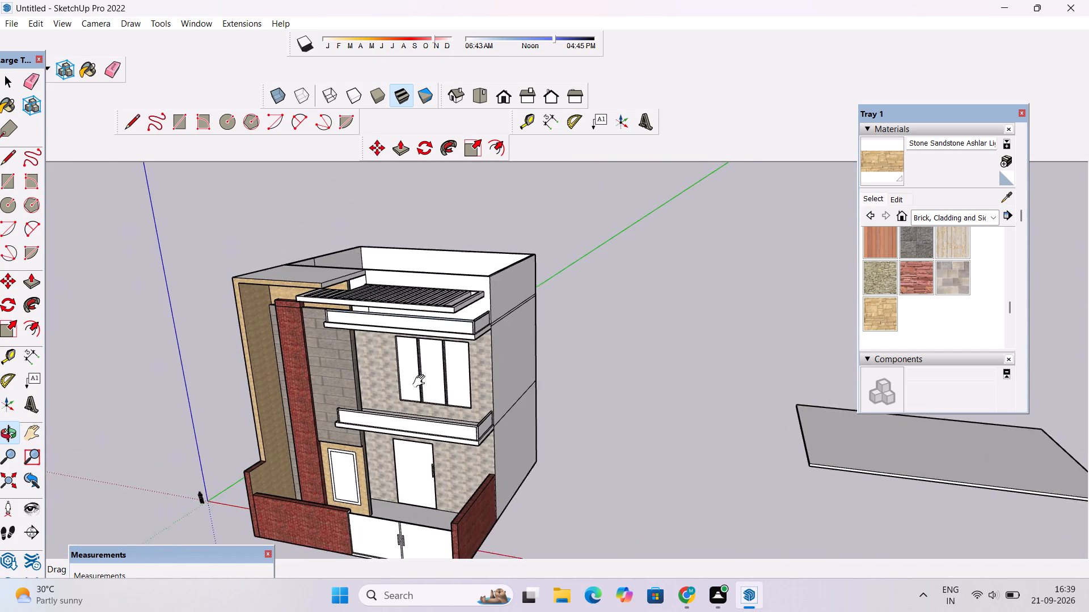
shift+drag(421, 381, 424, 384)
drag(383, 365, 457, 365)
scroll(456, 308, up, 3)
drag(434, 313, 461, 323)
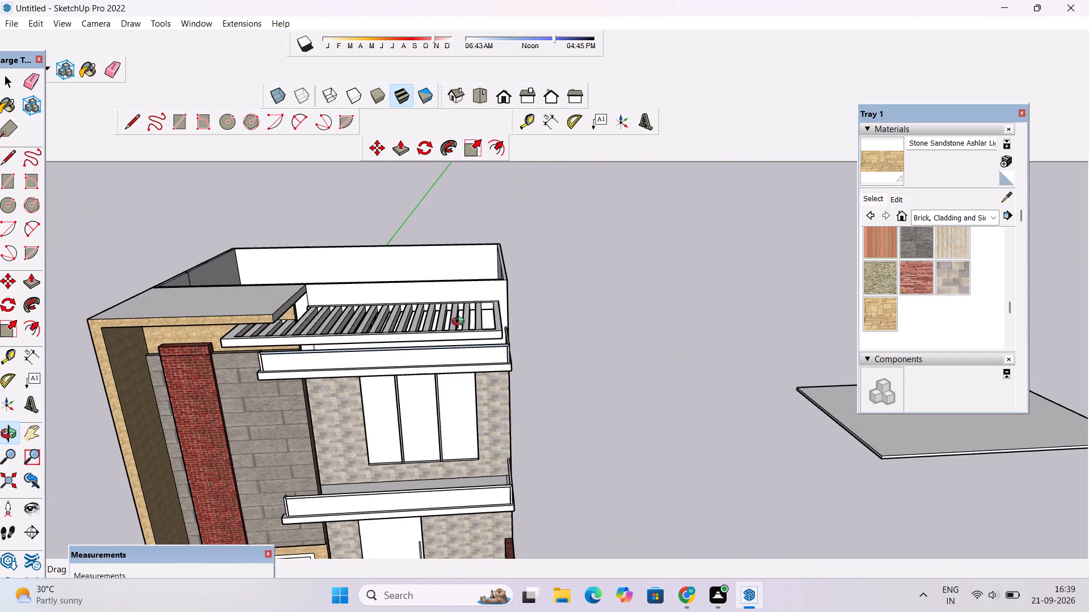
drag(461, 323, 458, 352)
drag(417, 403, 412, 325)
Erase the stray vertical edges on the white wall behind the pergola and the upper balcony.
scroll(364, 334, up, 7)
drag(345, 361, 316, 444)
scroll(301, 330, up, 9)
shift+drag(302, 308, 316, 333)
scroll(316, 333, up, 3)
key(e)
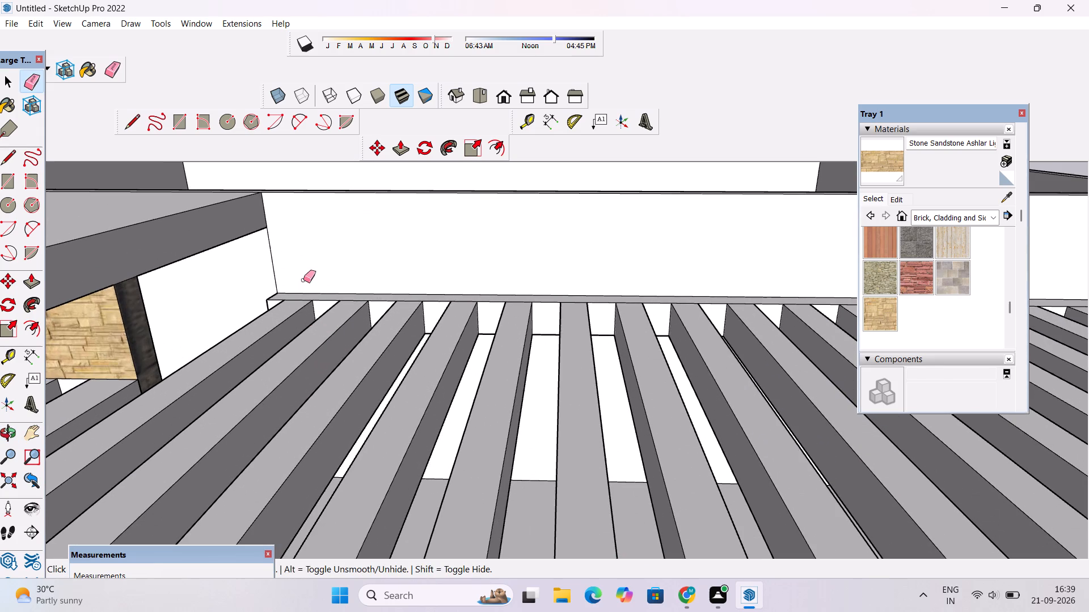
drag(291, 253, 268, 263)
scroll(306, 232, down, 10)
scroll(289, 436, up, 4)
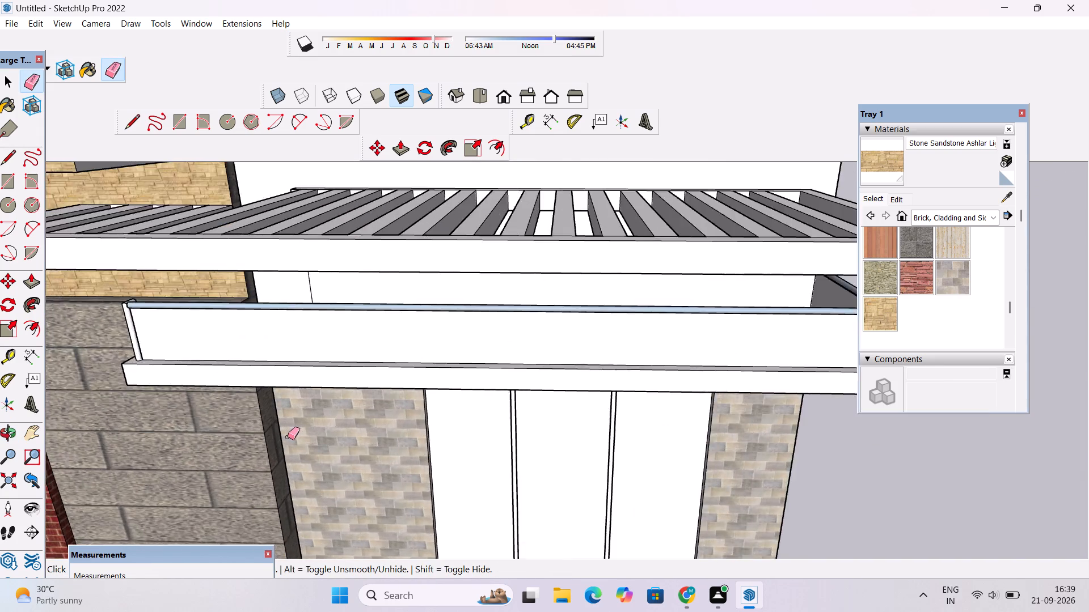
scroll(288, 437, up, 5)
scroll(274, 398, down, 4)
drag(314, 200, 306, 205)
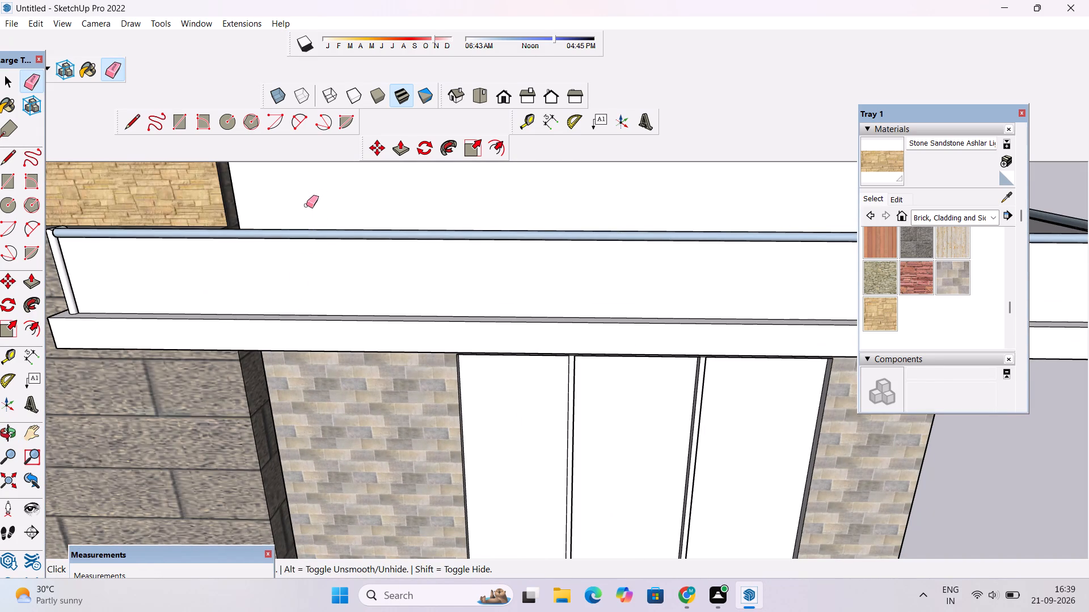
Erase the vertical seam on the inner face of the rooftop parapet and the seam line across the terrace floor.
scroll(306, 205, down, 8)
key(o)
drag(329, 267, 363, 242)
scroll(363, 242, down, 5)
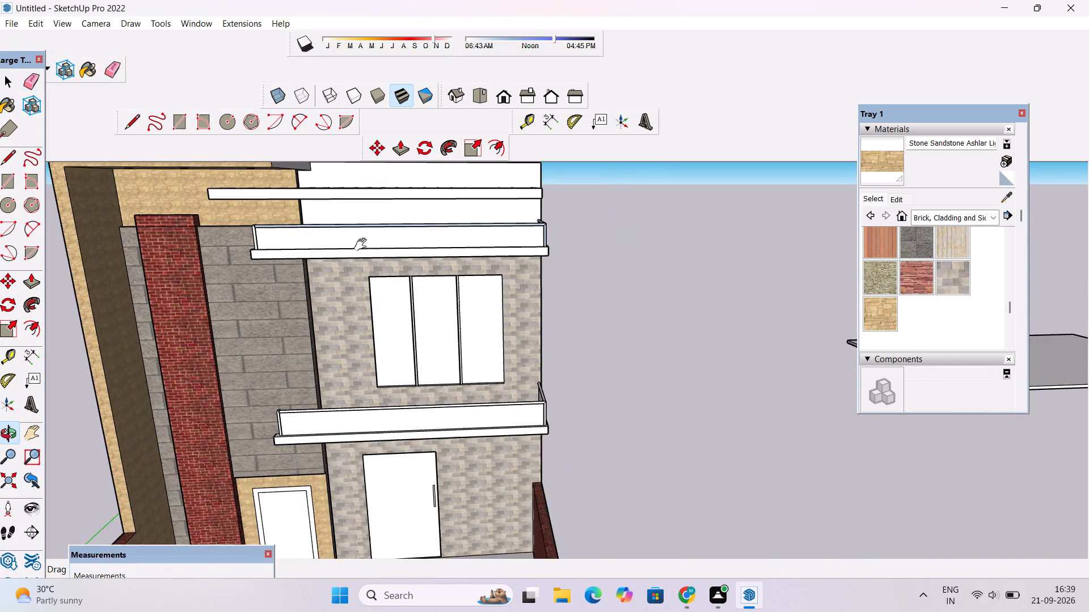
shift+drag(357, 255, 338, 336)
scroll(334, 332, up, 2)
drag(379, 285, 361, 299)
drag(340, 308, 362, 300)
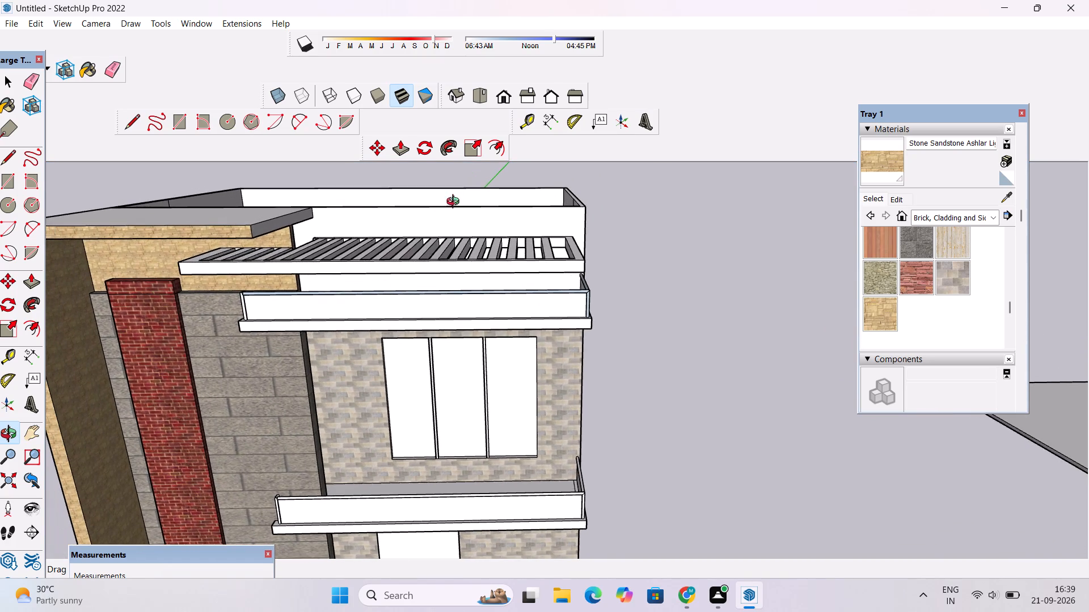
drag(462, 199, 538, 289)
scroll(504, 207, down, 2)
shift+drag(504, 207, 545, 359)
shift+scroll(543, 325, up, 4)
drag(543, 326, 558, 333)
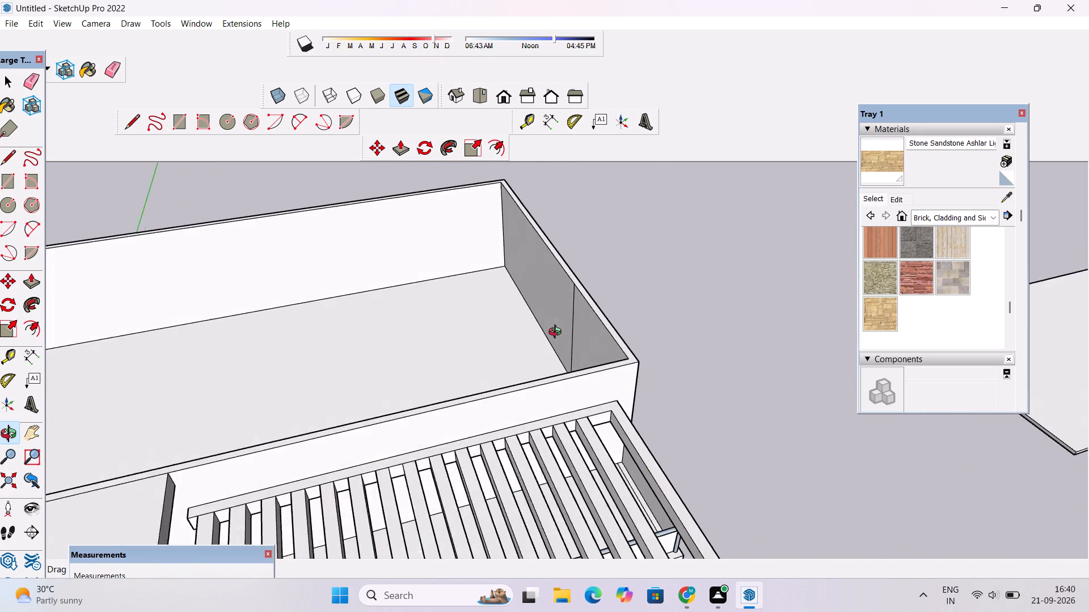
drag(558, 333, 571, 336)
scroll(567, 335, up, 6)
key(e)
click(556, 294)
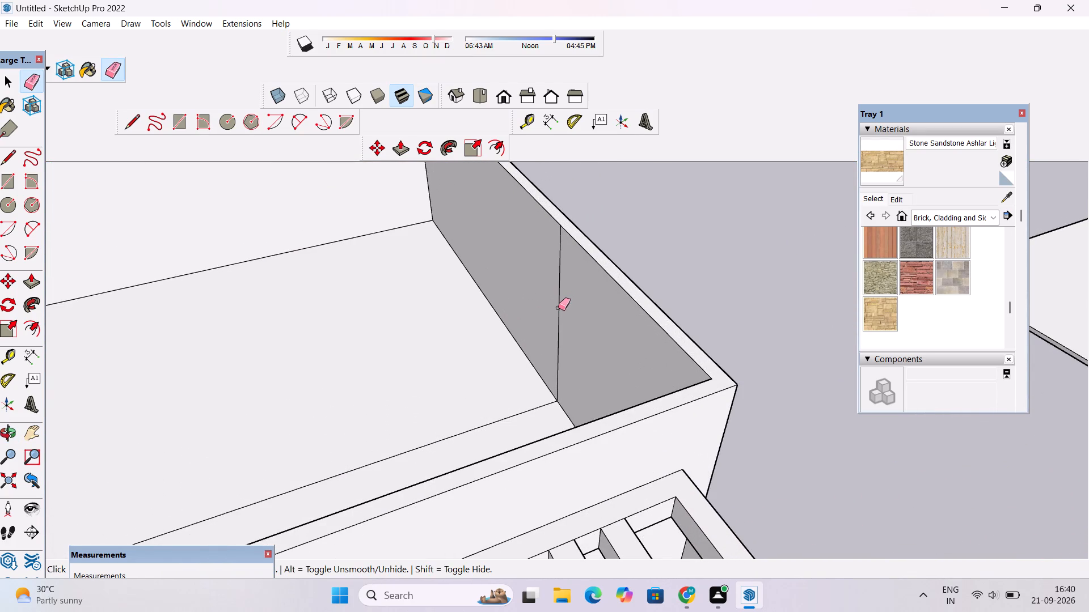
drag(558, 308, 565, 318)
drag(461, 419, 470, 439)
scroll(363, 378, down, 10)
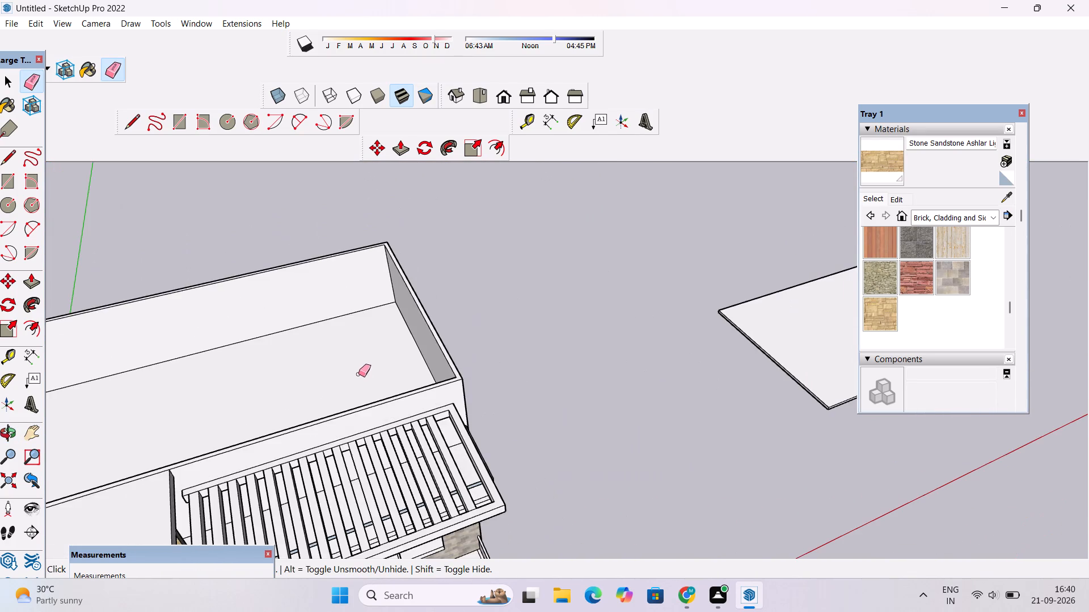
Erase the seam on the inner face of the rooftop parapet's shaded side wall and its continuation across the wall's top.
key(o)
drag(496, 412, 407, 403)
scroll(402, 395, down, 5)
shift+drag(408, 409, 476, 409)
drag(455, 424, 391, 420)
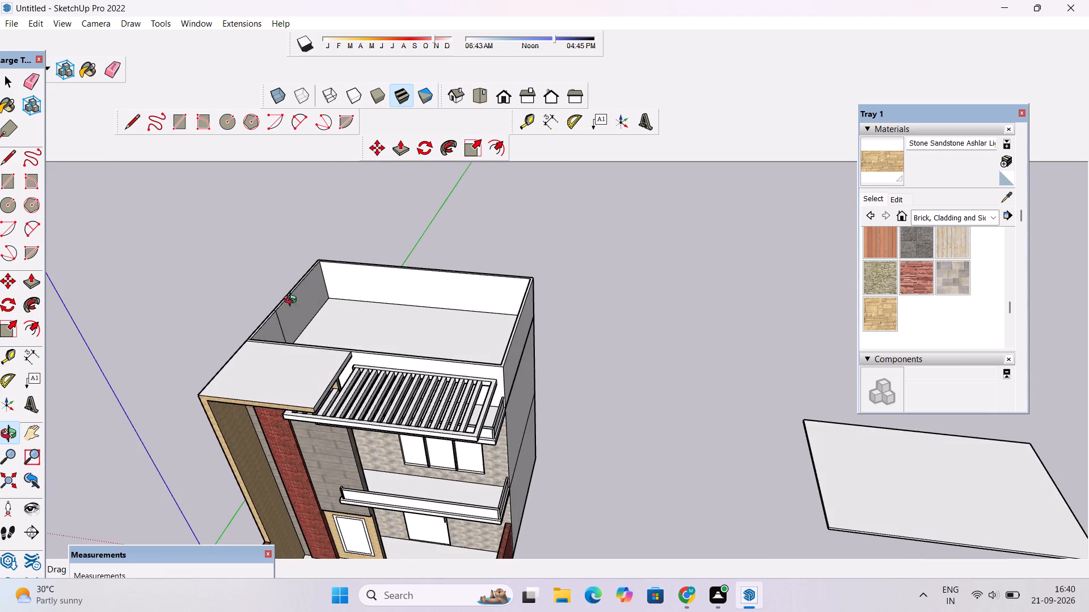
scroll(271, 297, up, 13)
shift+drag(299, 323, 314, 354)
scroll(315, 354, up, 4)
key(e)
scroll(315, 354, up, 4)
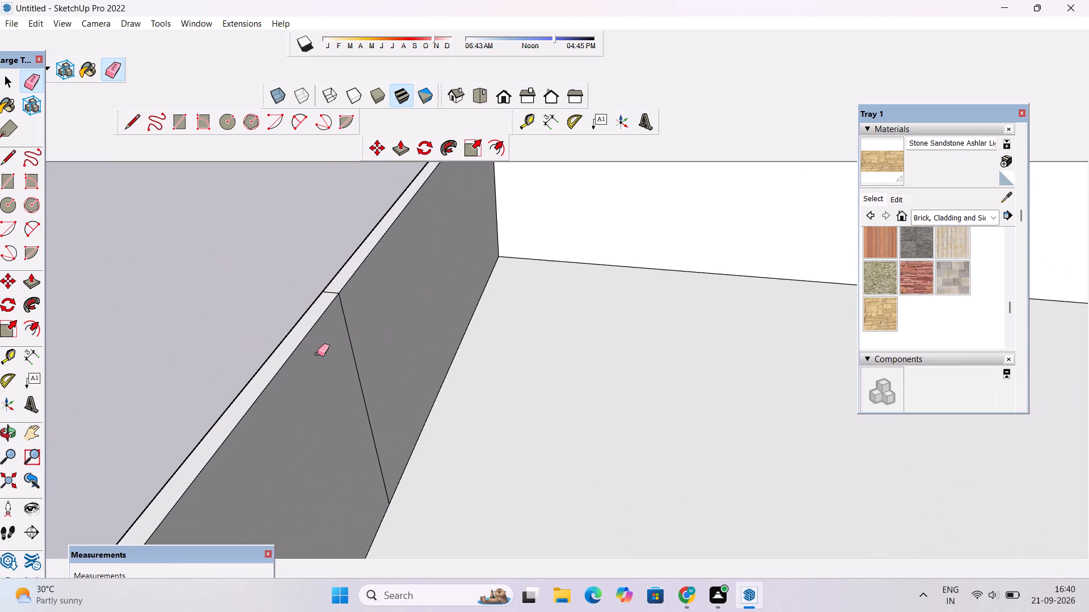
drag(354, 316, 346, 338)
drag(340, 280, 334, 292)
scroll(302, 279, down, 3)
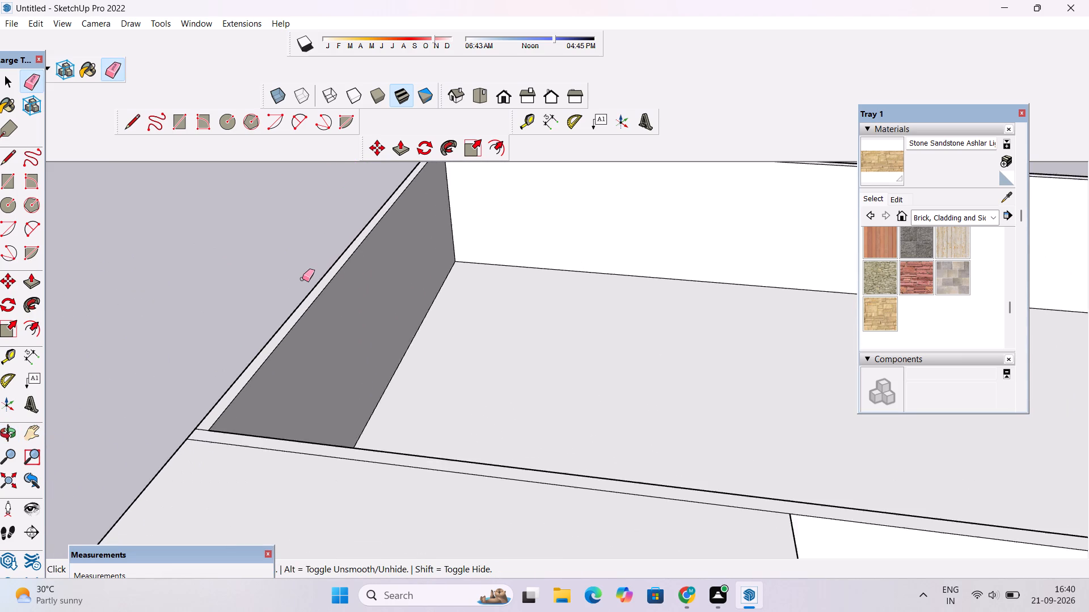
Examine the roof, pergola and materialed facade from above and from the front.
scroll(302, 279, down, 4)
key(o)
scroll(307, 297, down, 7)
shift+drag(337, 398, 388, 266)
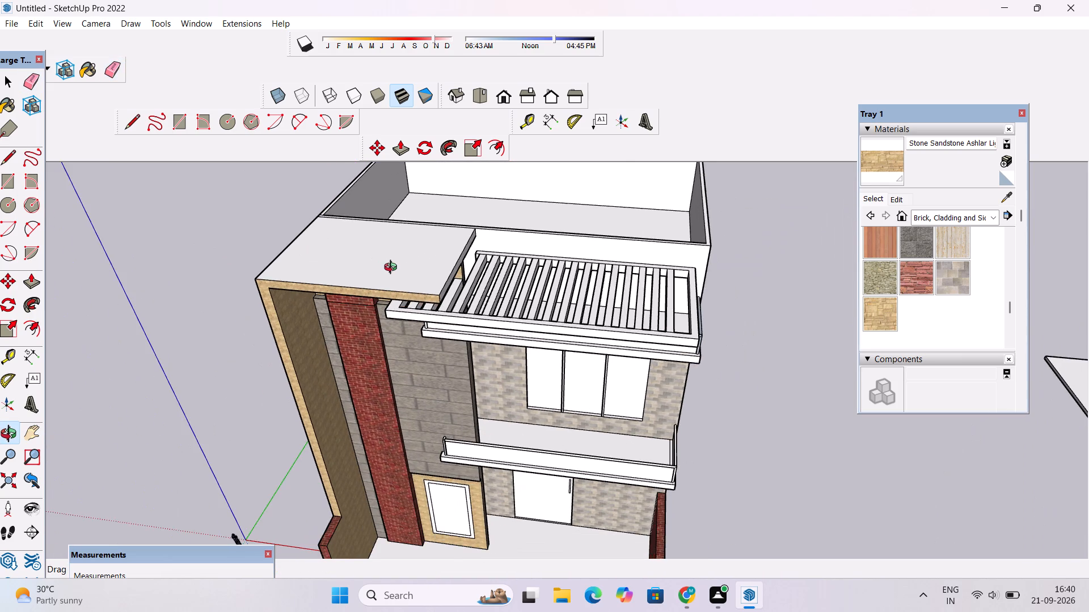
scroll(393, 269, down, 5)
scroll(387, 308, up, 4)
scroll(383, 316, down, 2)
drag(388, 355, 372, 253)
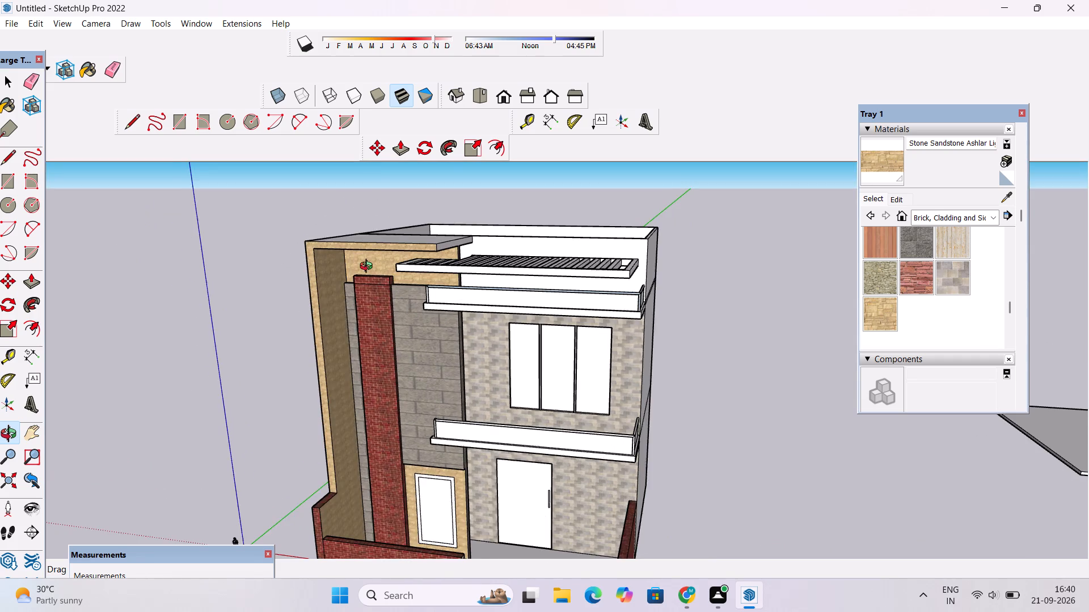
scroll(369, 267, up, 2)
drag(334, 289, 419, 328)
drag(420, 345, 403, 294)
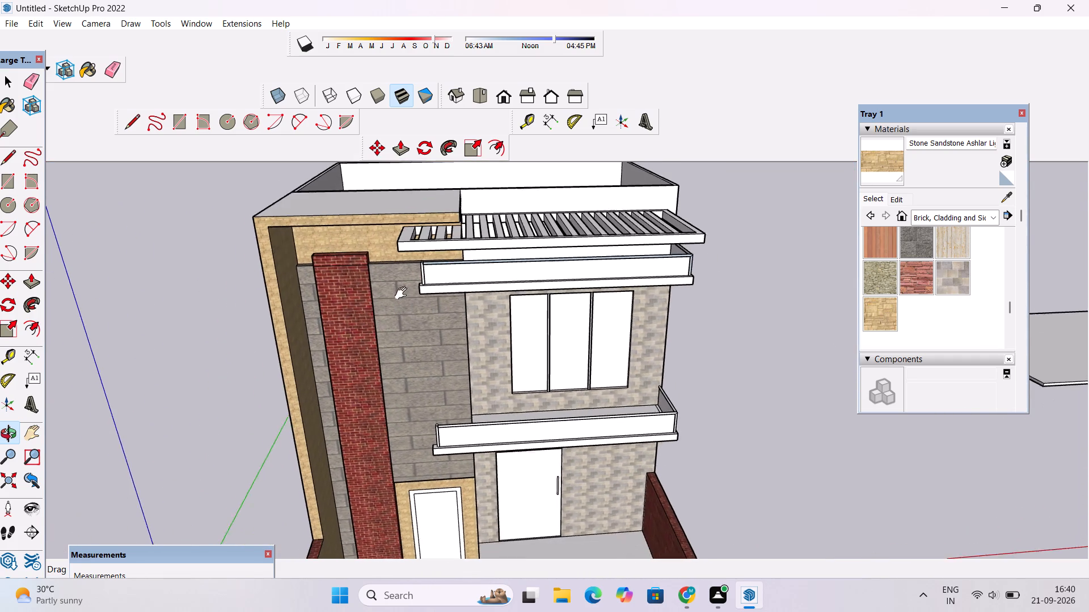
drag(403, 294, 403, 293)
drag(525, 283, 495, 277)
scroll(492, 275, down, 5)
shift+drag(492, 307, 477, 258)
drag(438, 402, 437, 363)
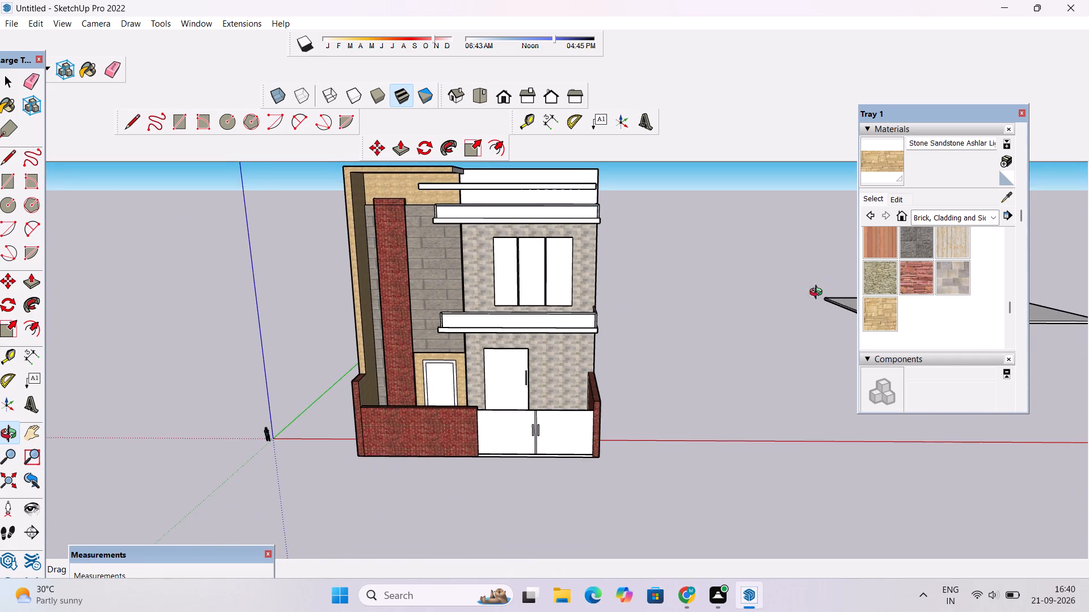
Paint the outer faces of both front gate panels with Modern Siding.
click(880, 247)
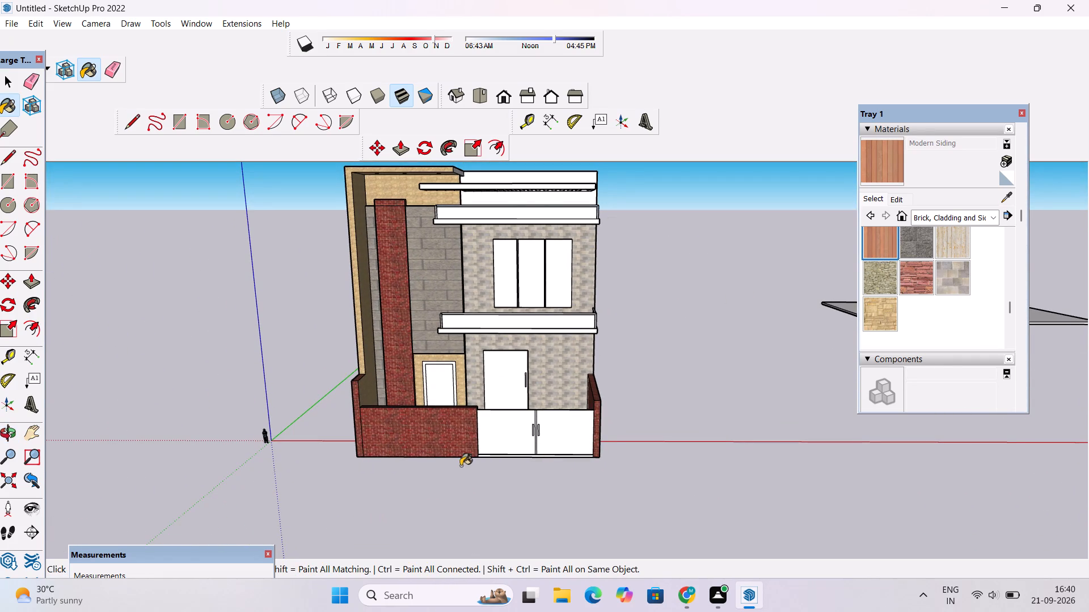
scroll(521, 422, up, 8)
click(512, 422)
click(583, 422)
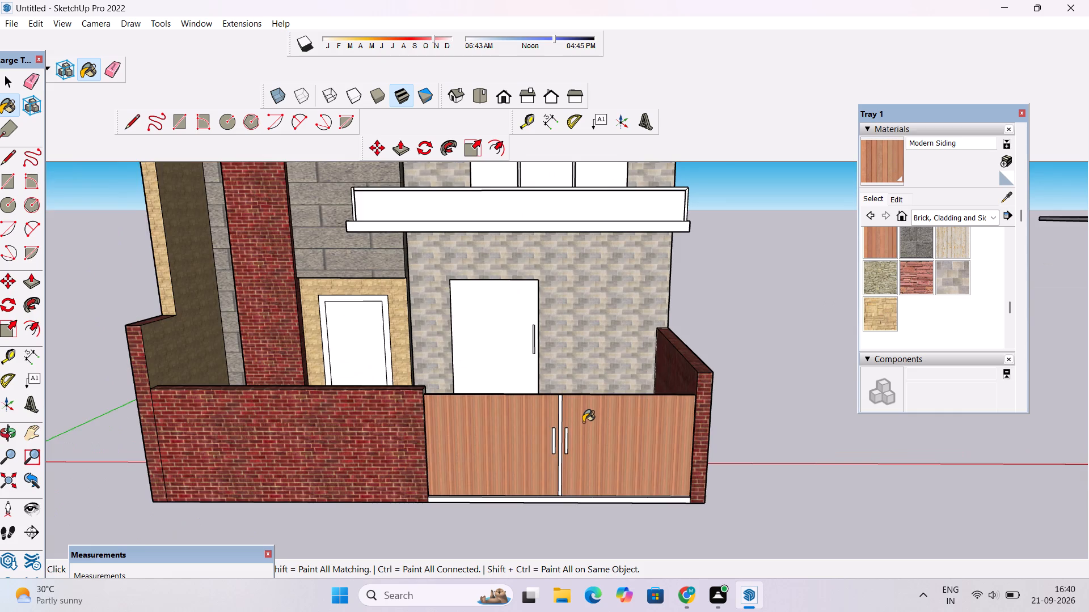
Paint the courtyard-side faces of both front gate panels with Modern Siding.
scroll(583, 422, up, 4)
key(o)
drag(653, 367, 327, 449)
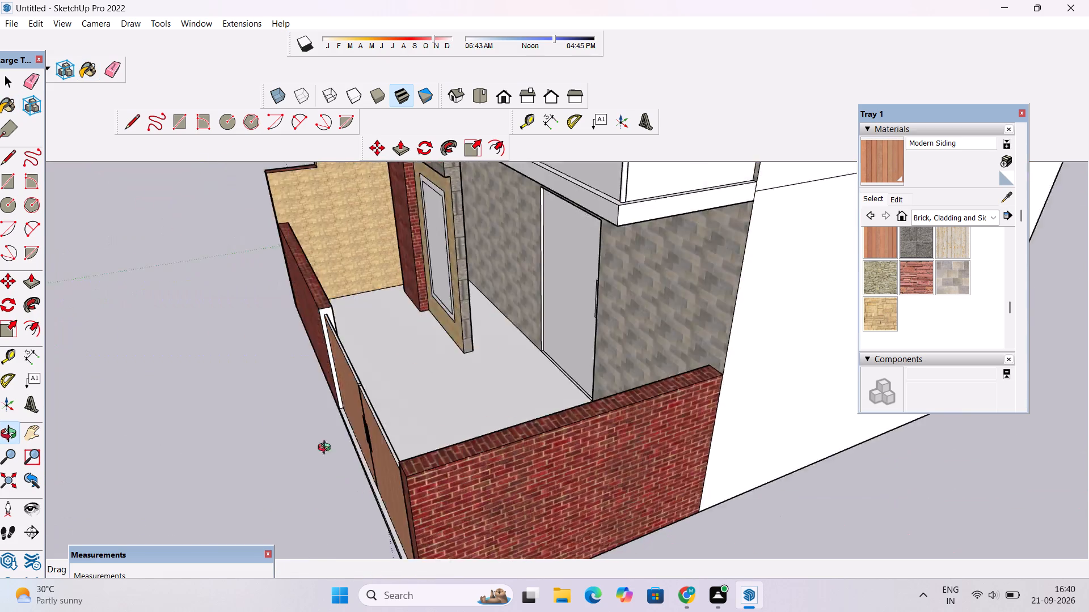
drag(327, 449, 202, 457)
click(878, 249)
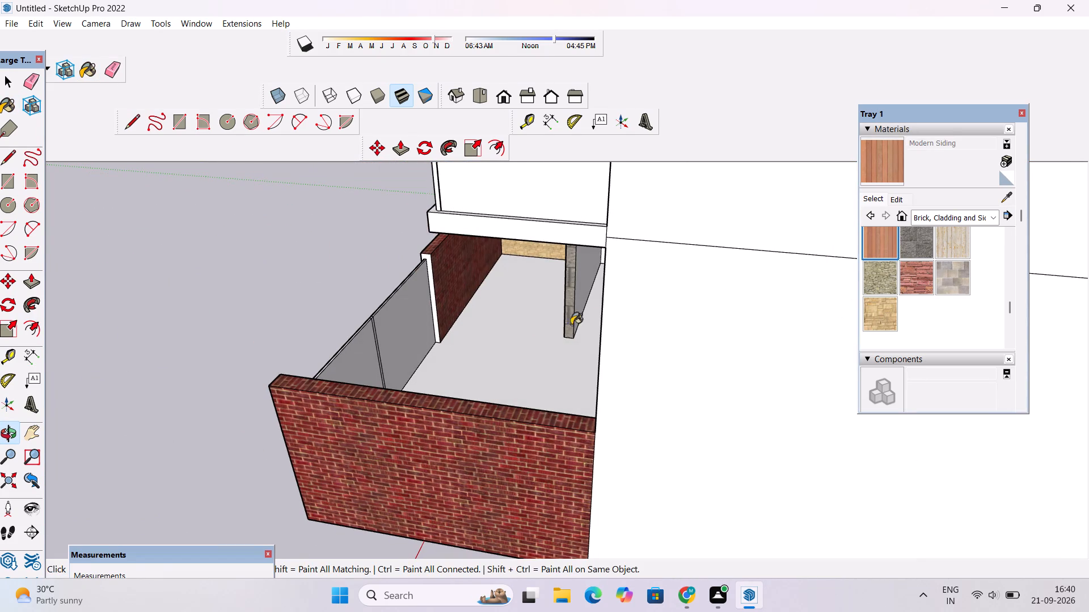
scroll(420, 324, up, 5)
click(399, 312)
click(281, 384)
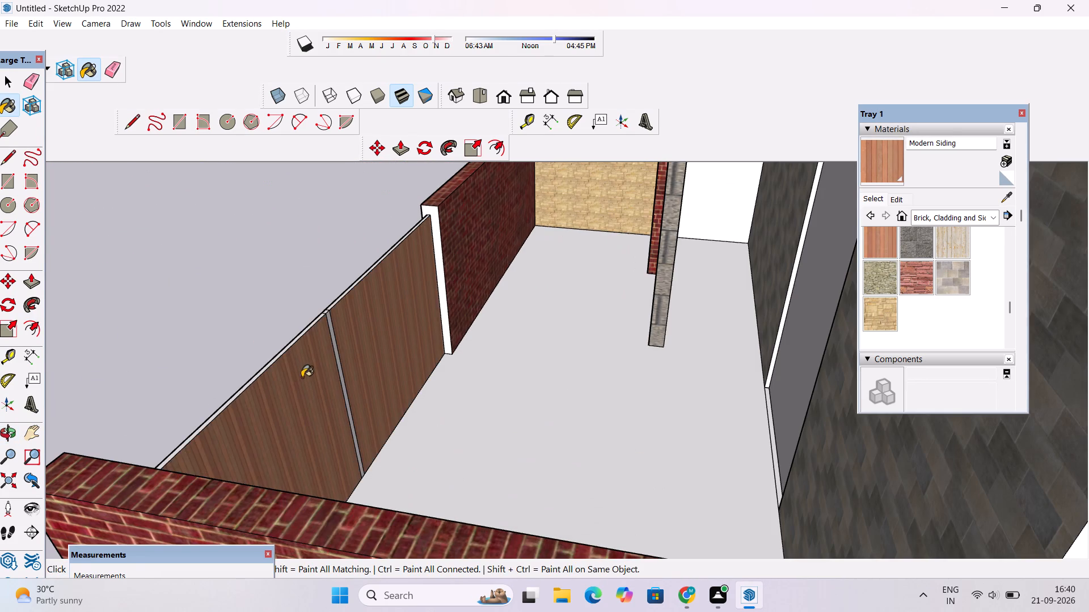
Examine the wood-clad gate and the courtyard behind it from the front, from above and from the side.
key(o)
scroll(310, 375, down, 5)
drag(285, 396, 577, 347)
scroll(589, 333, down, 9)
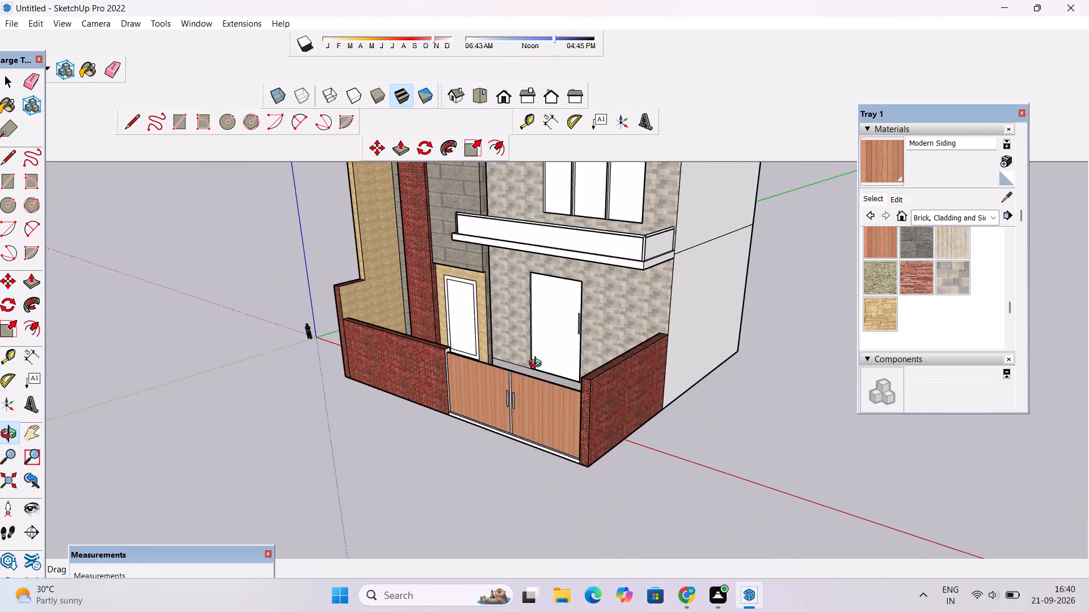
drag(500, 423, 601, 415)
scroll(580, 431, up, 4)
drag(556, 432, 631, 545)
scroll(576, 436, down, 1)
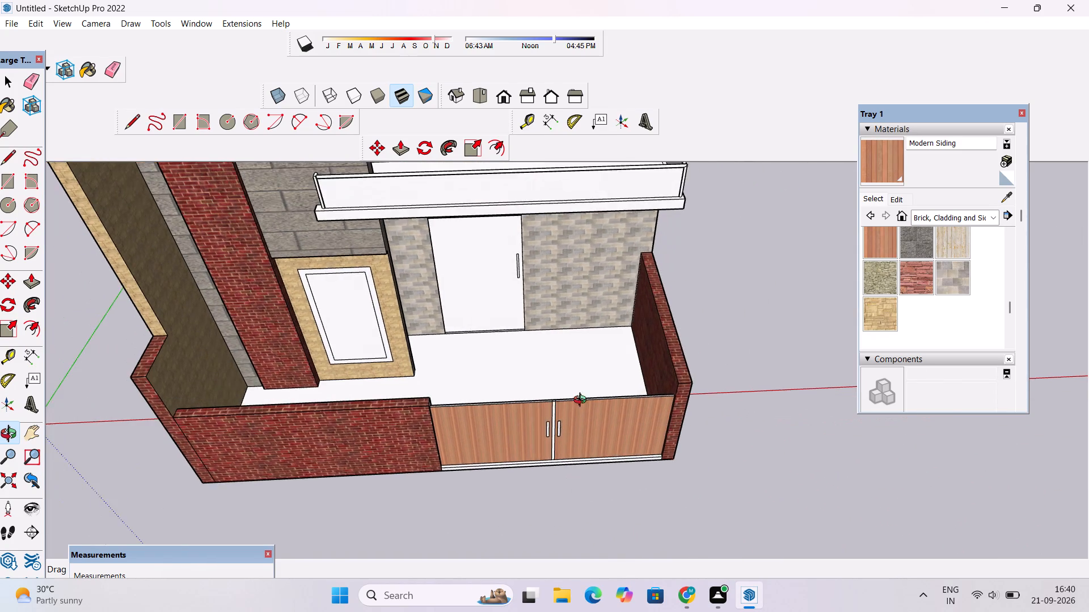
drag(583, 401, 555, 488)
scroll(500, 291, up, 4)
drag(592, 342, 255, 228)
drag(600, 341, 564, 254)
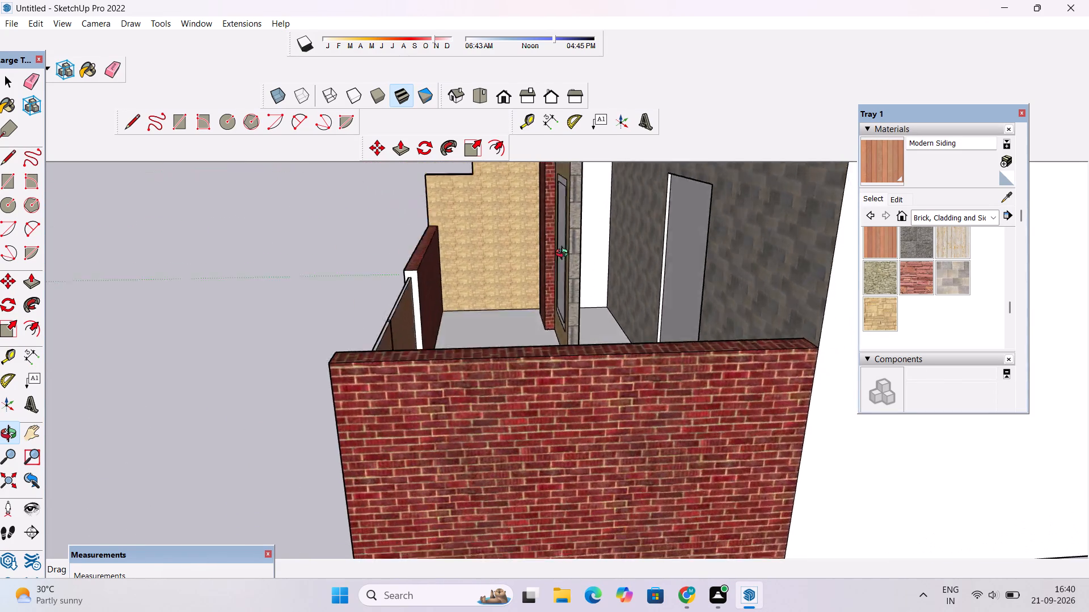
drag(564, 254, 474, 242)
shift+drag(602, 283, 643, 367)
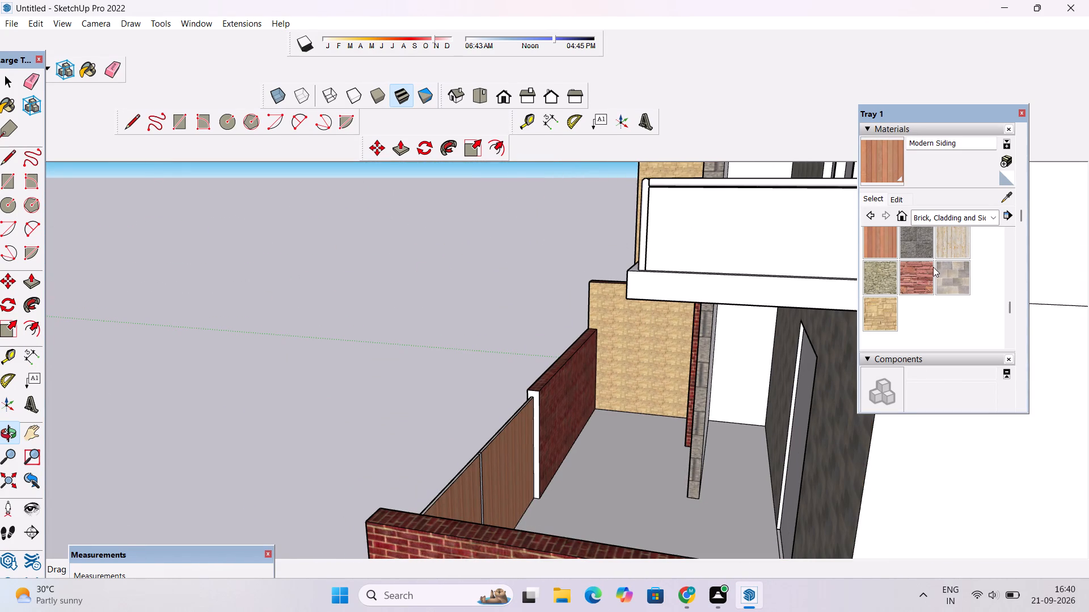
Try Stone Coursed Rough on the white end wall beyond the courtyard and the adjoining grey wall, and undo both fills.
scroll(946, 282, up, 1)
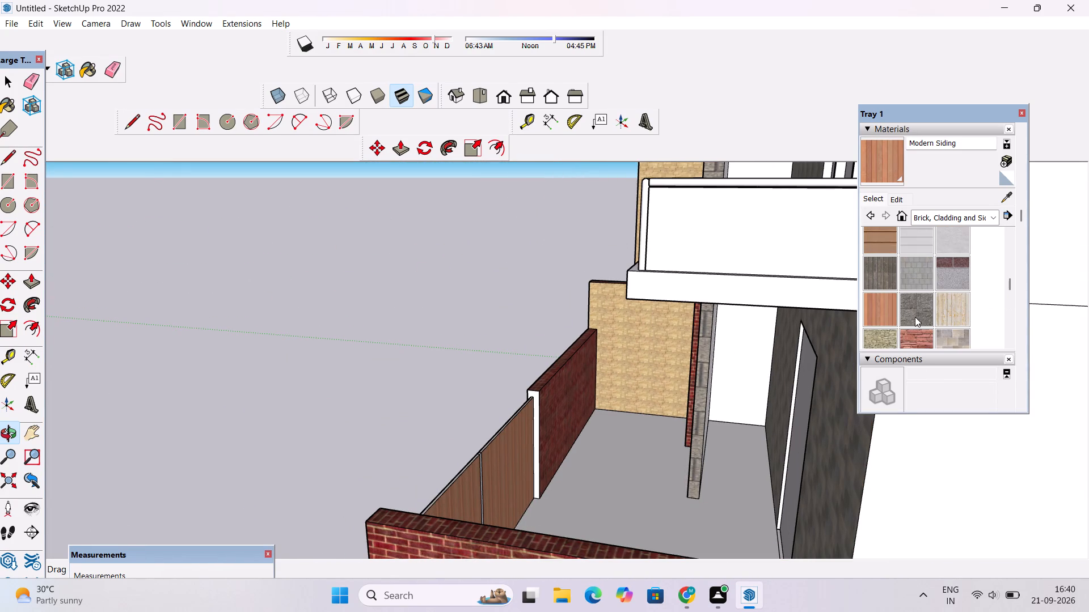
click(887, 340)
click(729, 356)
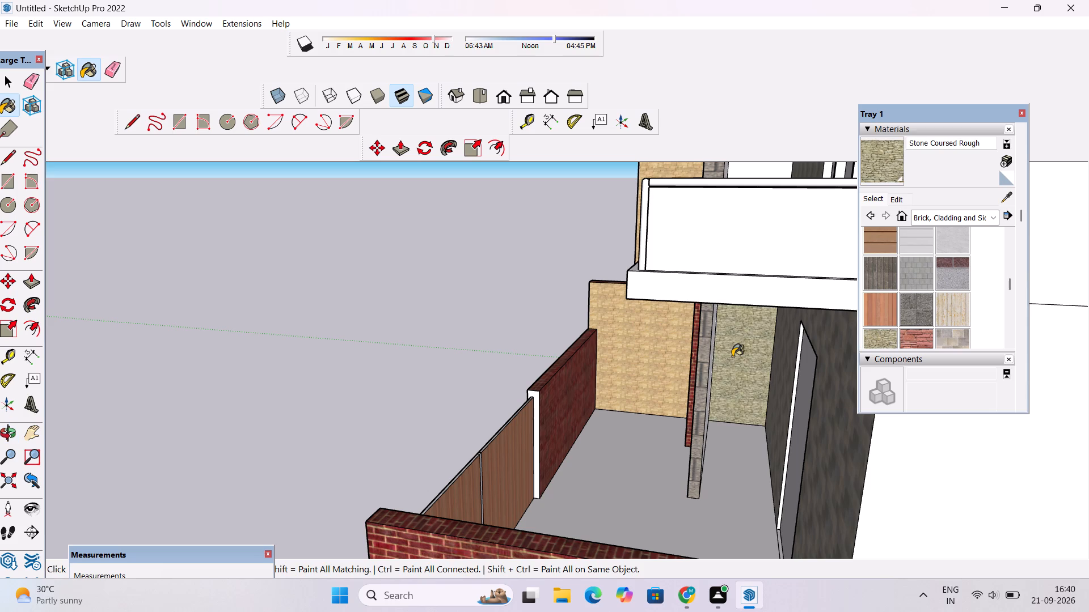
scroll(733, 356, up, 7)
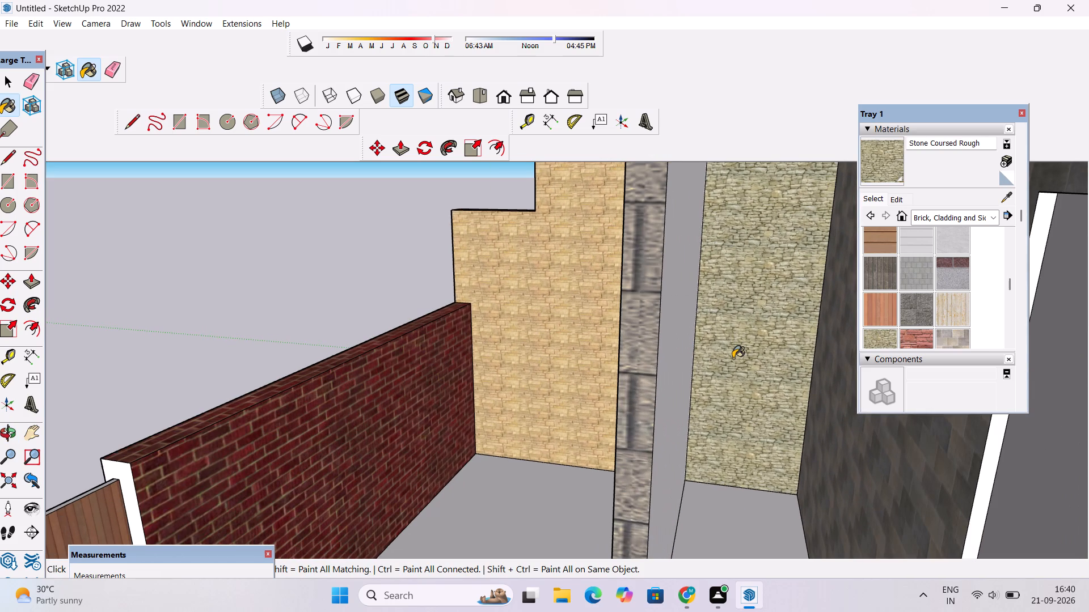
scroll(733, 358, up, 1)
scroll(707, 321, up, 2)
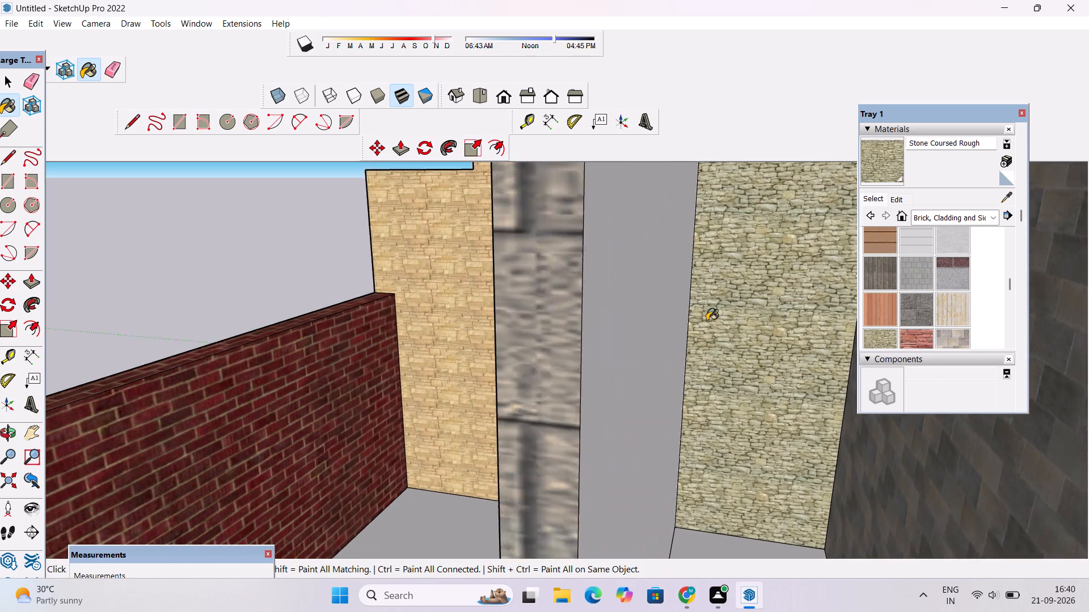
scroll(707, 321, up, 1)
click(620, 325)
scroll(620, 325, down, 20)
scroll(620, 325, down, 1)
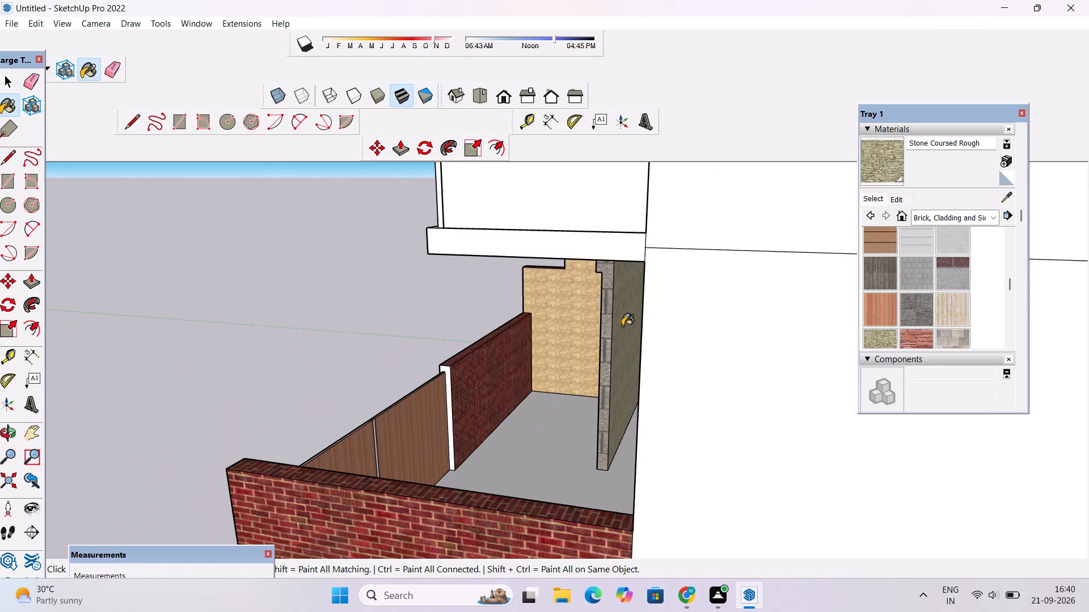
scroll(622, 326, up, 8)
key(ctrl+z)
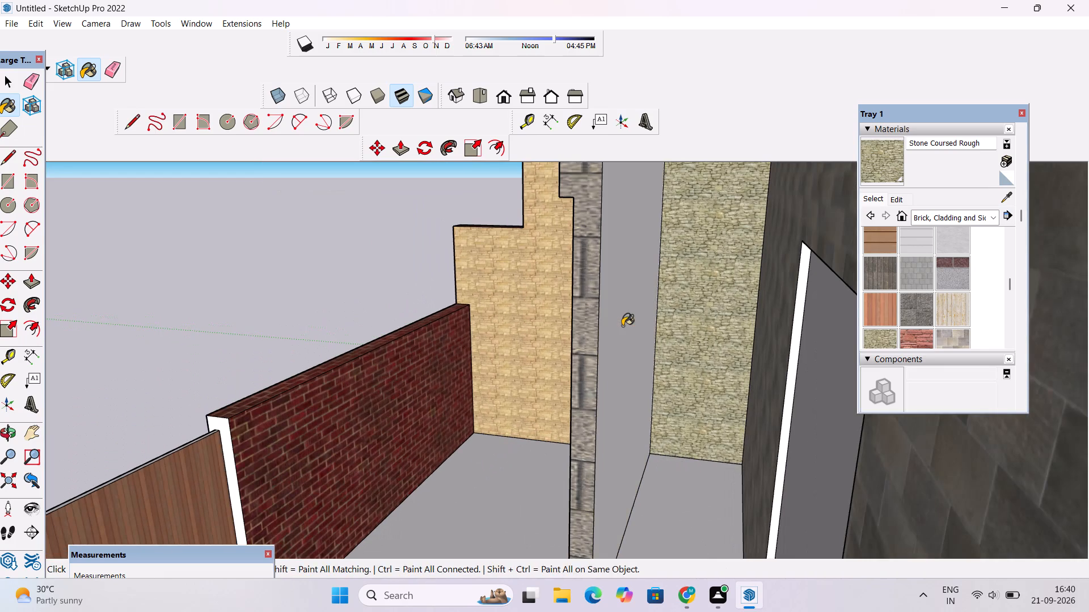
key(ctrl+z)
Repaint the sandstone roof overhang, side wall frame and ground-floor door surround with Stone Coursed Rough.
key(o)
scroll(578, 340, down, 6)
drag(503, 358, 759, 333)
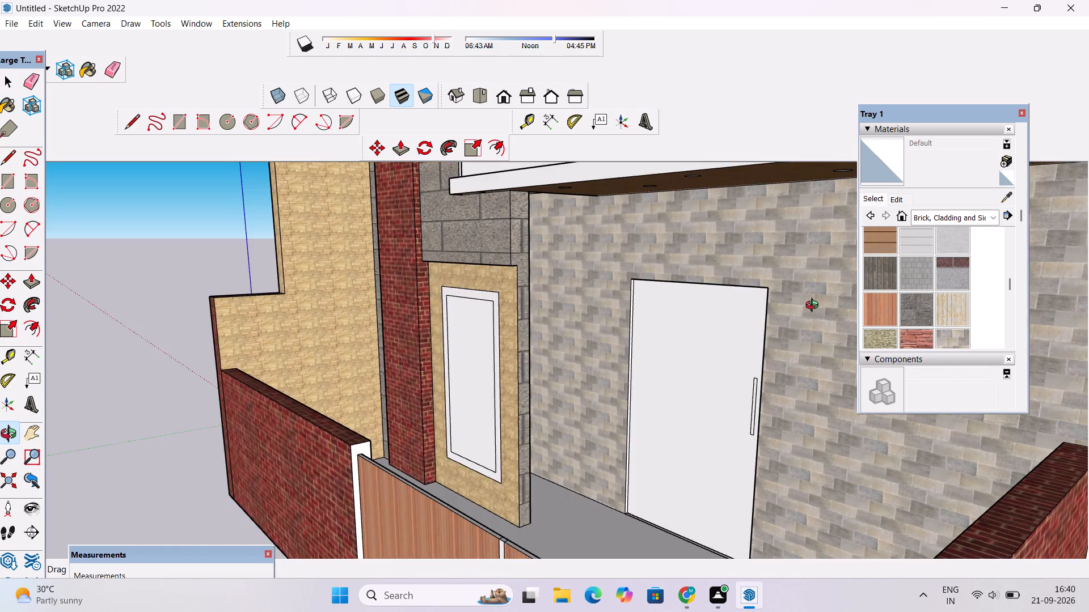
scroll(814, 307, down, 7)
drag(451, 324, 738, 329)
scroll(868, 316, down, 2)
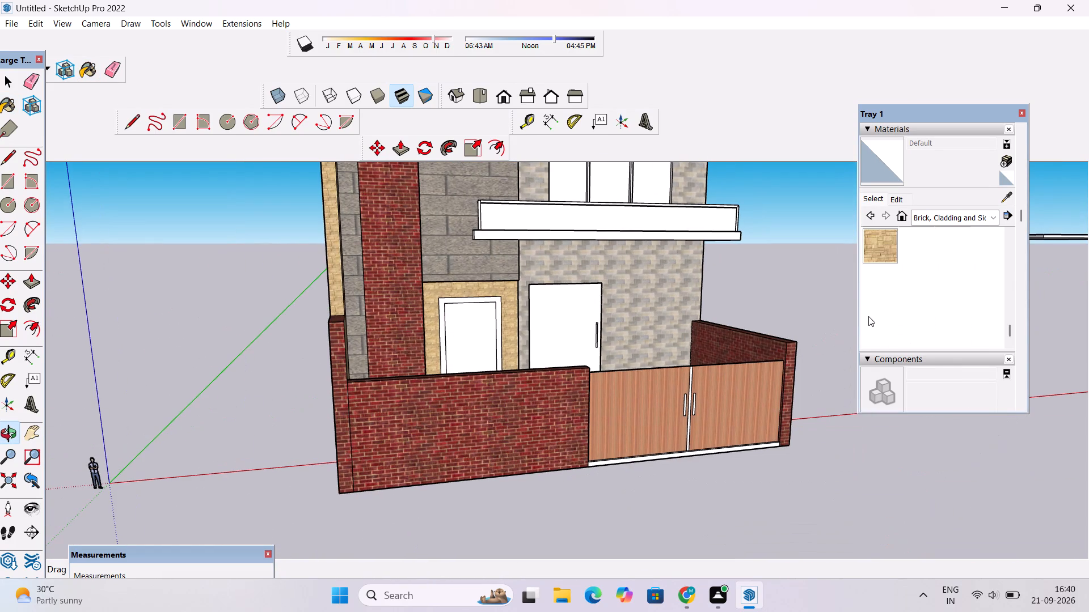
scroll(868, 316, up, 1)
scroll(703, 366, up, 1)
drag(699, 372, 622, 380)
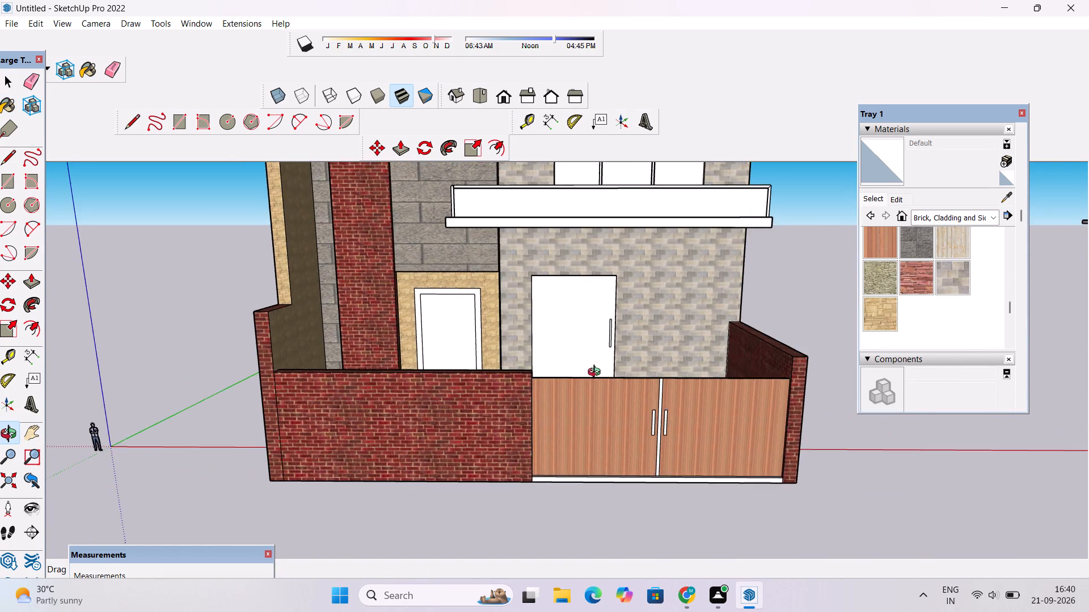
shift+drag(597, 373, 622, 435)
scroll(625, 422, down, 6)
shift+drag(624, 414, 640, 456)
click(887, 282)
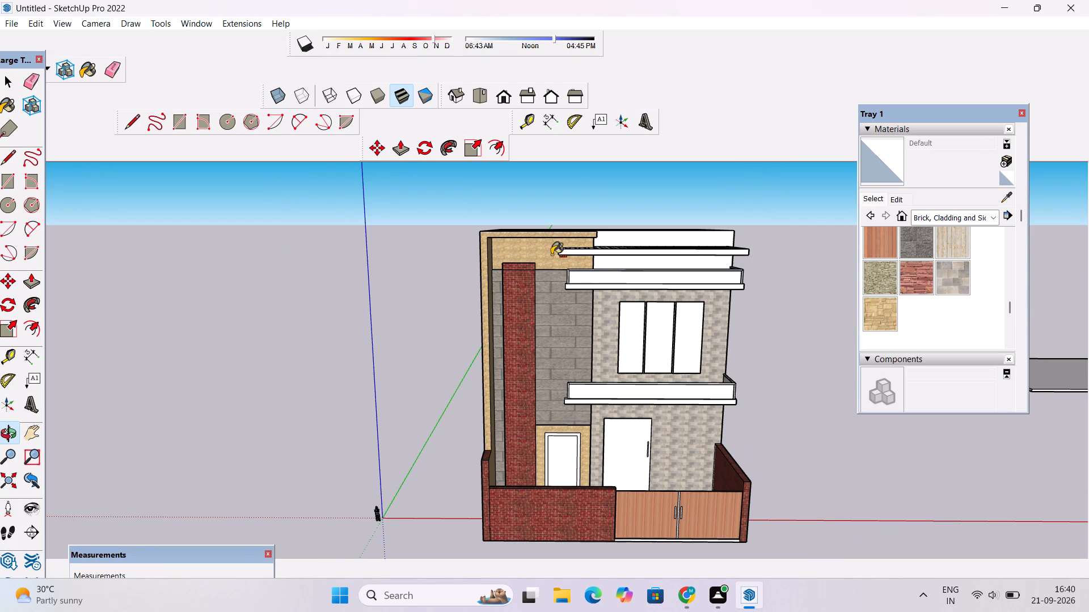
scroll(536, 238, up, 5)
click(530, 258)
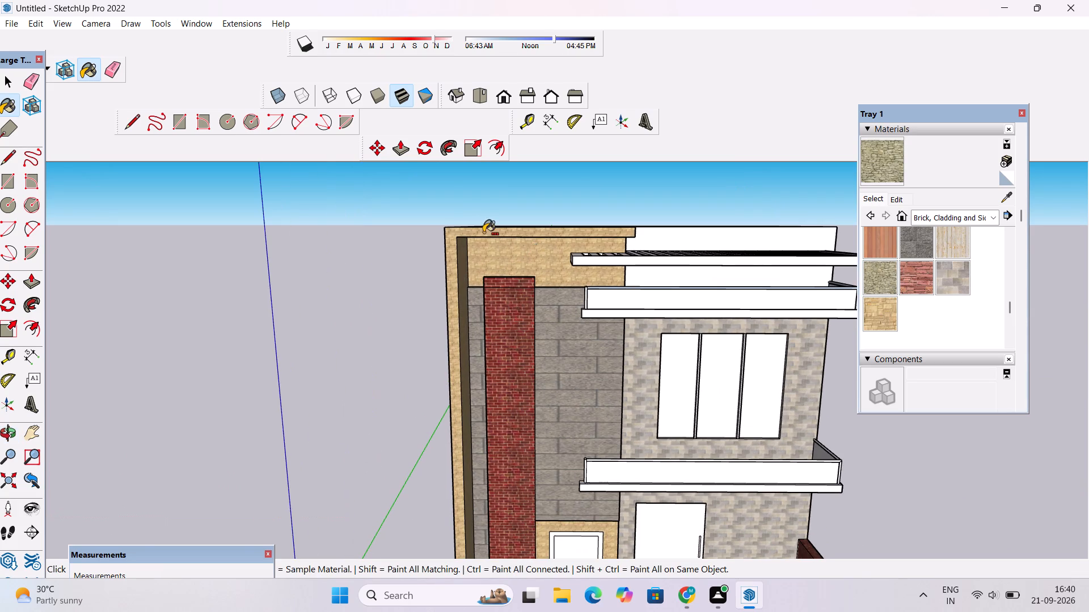
scroll(485, 233, down, 6)
scroll(534, 430, up, 13)
click(543, 413)
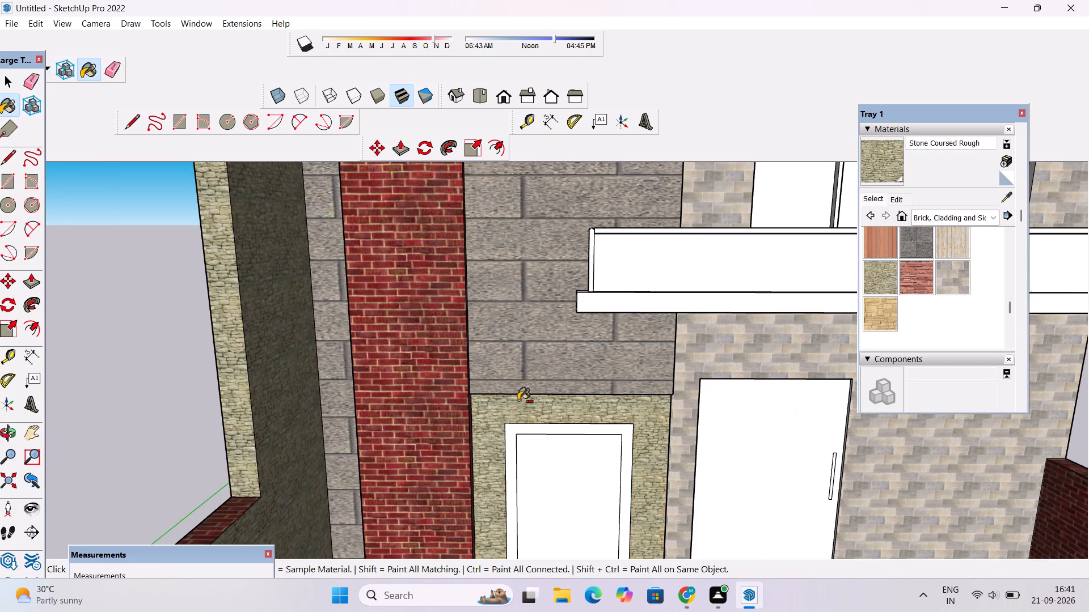
Examine the repainted side wall frame, door surround and whole facade up close and from the front.
scroll(480, 386, down, 6)
scroll(480, 385, up, 1)
scroll(385, 454, up, 8)
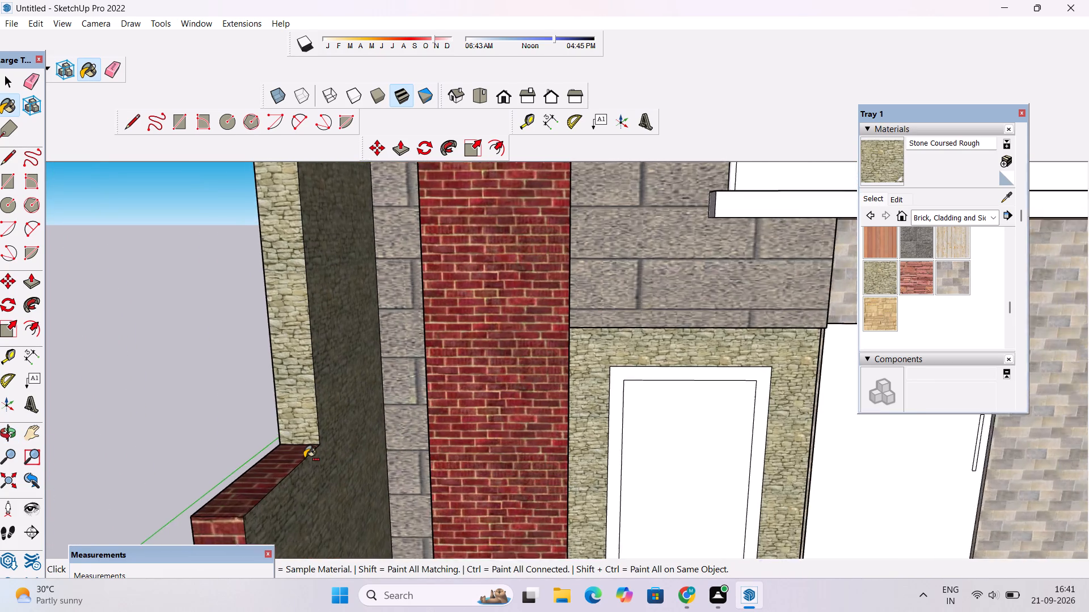
scroll(306, 458, up, 2)
scroll(285, 383, down, 16)
key(o)
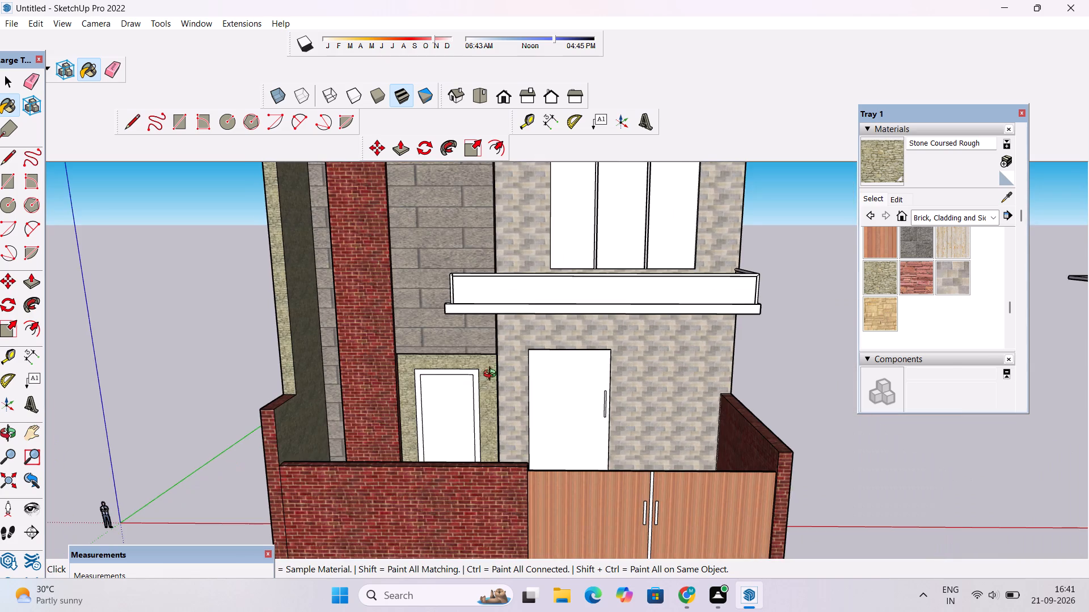
drag(499, 371, 382, 336)
scroll(382, 336, down, 6)
drag(437, 354, 556, 439)
shift+drag(491, 400, 459, 430)
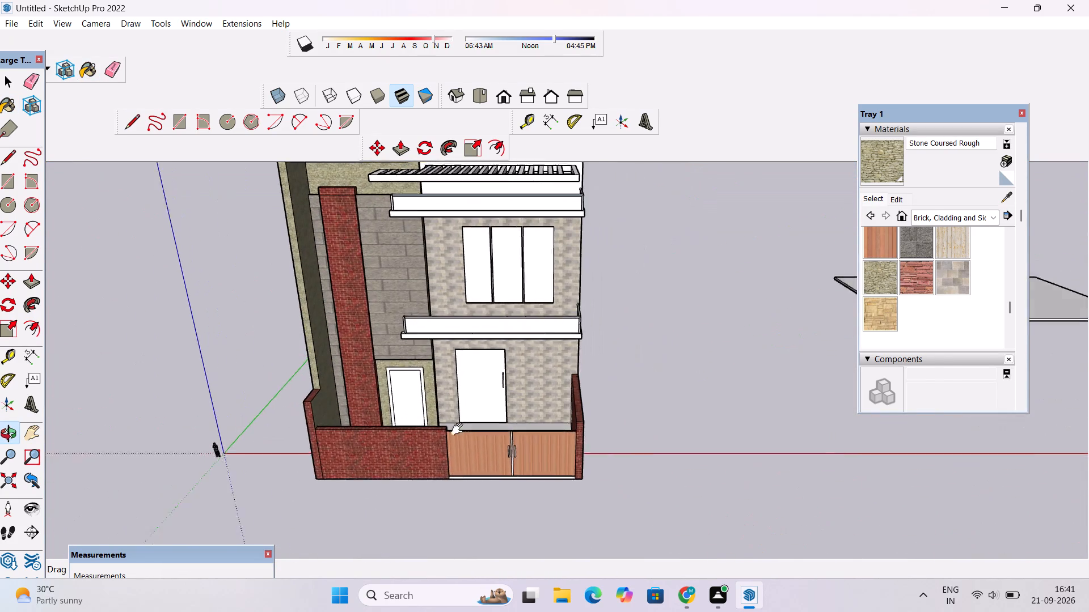
shift+drag(459, 430, 452, 456)
Open the Colors-Named material collection and find its grey and black swatches.
click(925, 218)
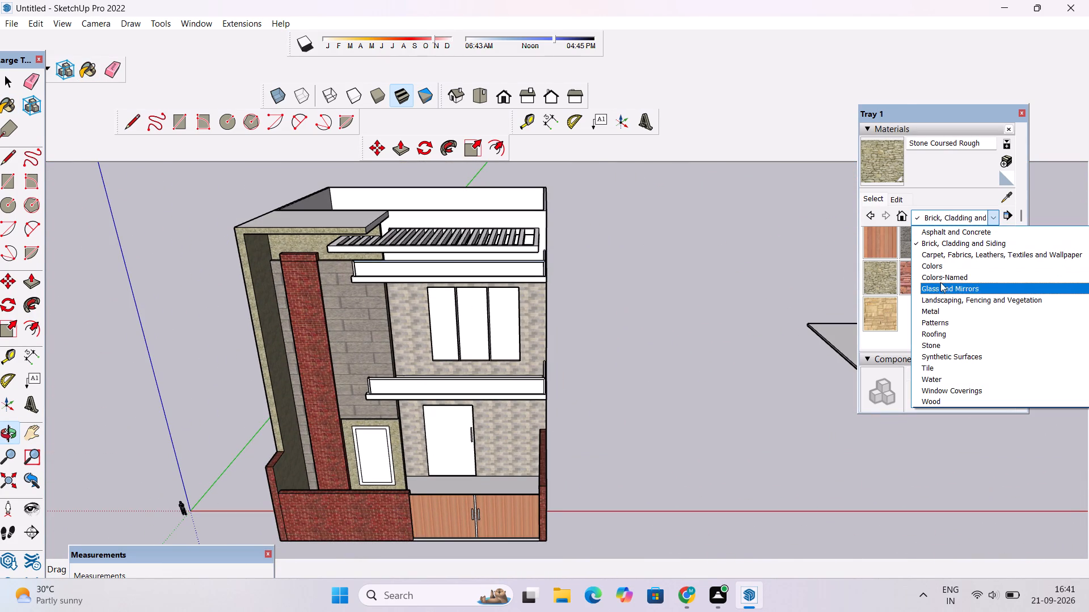
click(940, 281)
scroll(933, 284, down, 2)
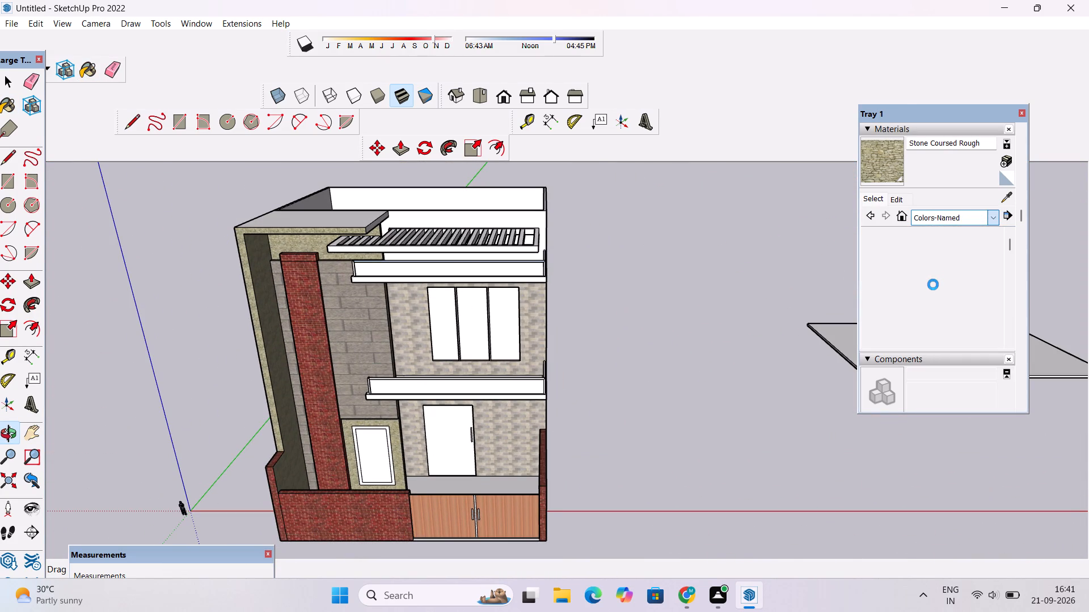
scroll(933, 284, down, 12)
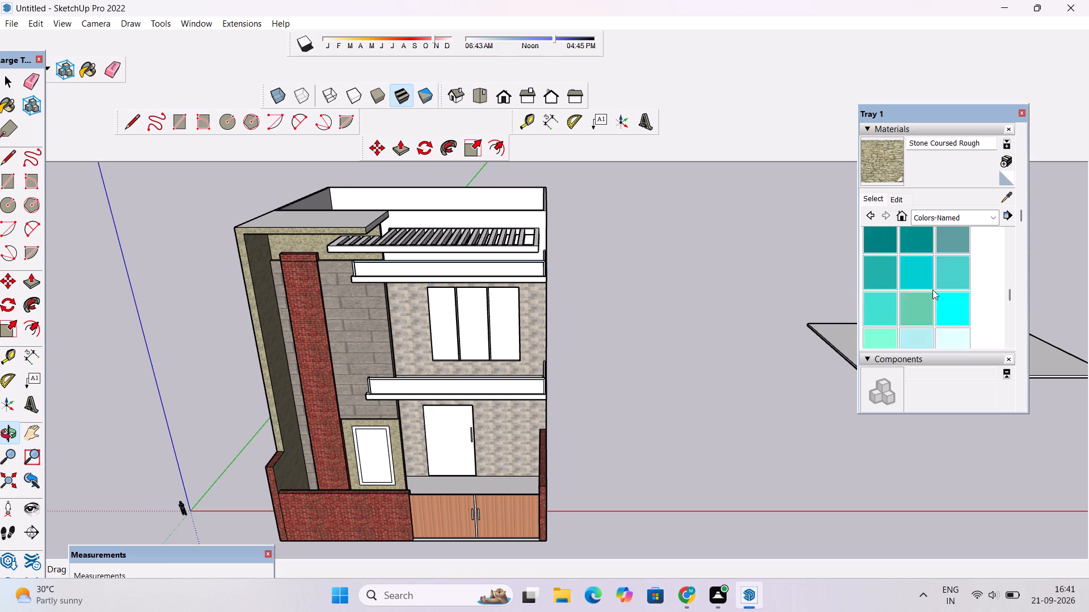
scroll(932, 290, up, 1)
scroll(932, 290, down, 4)
scroll(910, 335, up, 4)
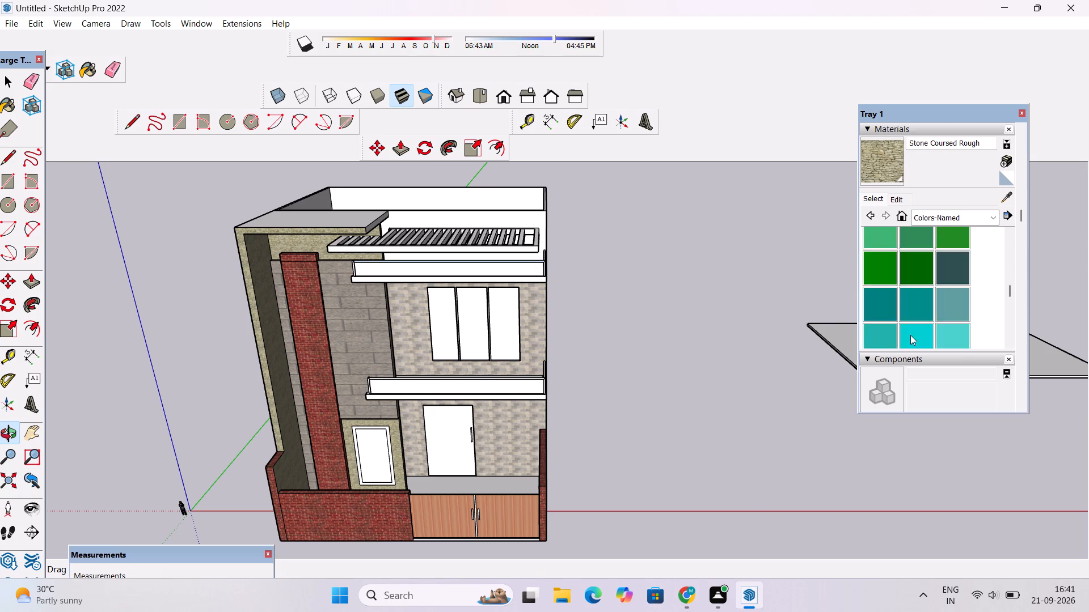
scroll(910, 335, down, 12)
scroll(910, 330, up, 2)
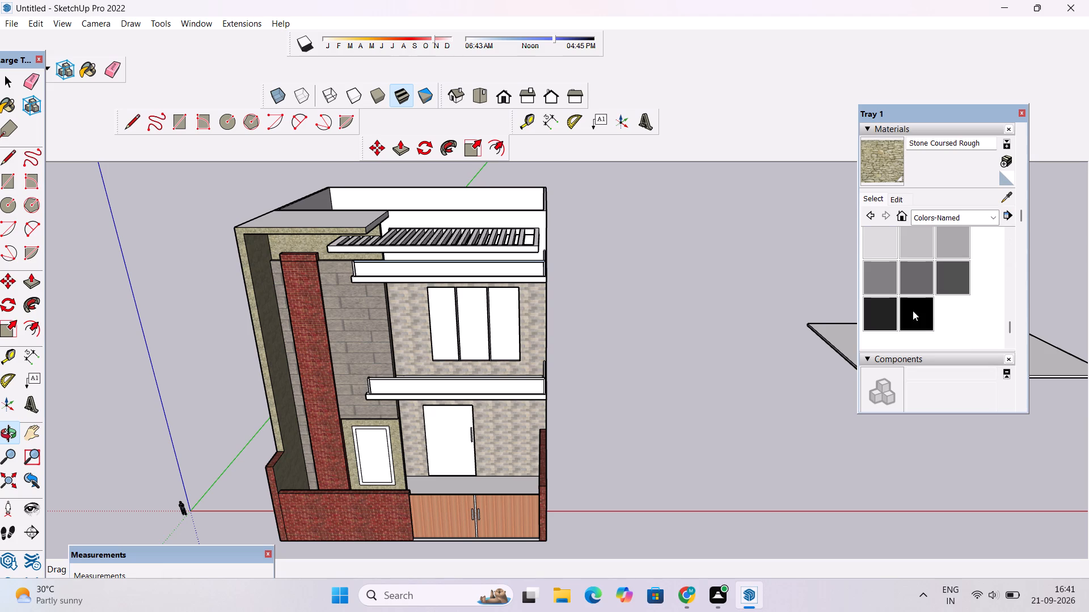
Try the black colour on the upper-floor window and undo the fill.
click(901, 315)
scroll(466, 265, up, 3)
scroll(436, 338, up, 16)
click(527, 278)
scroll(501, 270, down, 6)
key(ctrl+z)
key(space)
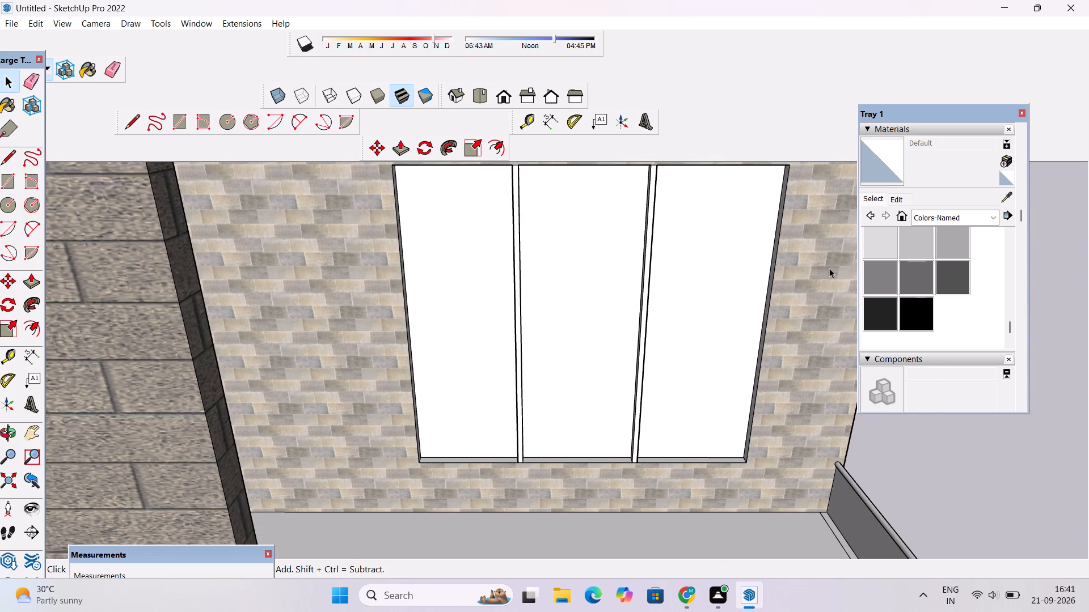
Paint the upper-floor window's left and middle sills, left mullion front and left jamb with 0137_Black.
click(911, 312)
scroll(527, 345, up, 4)
scroll(526, 372, down, 7)
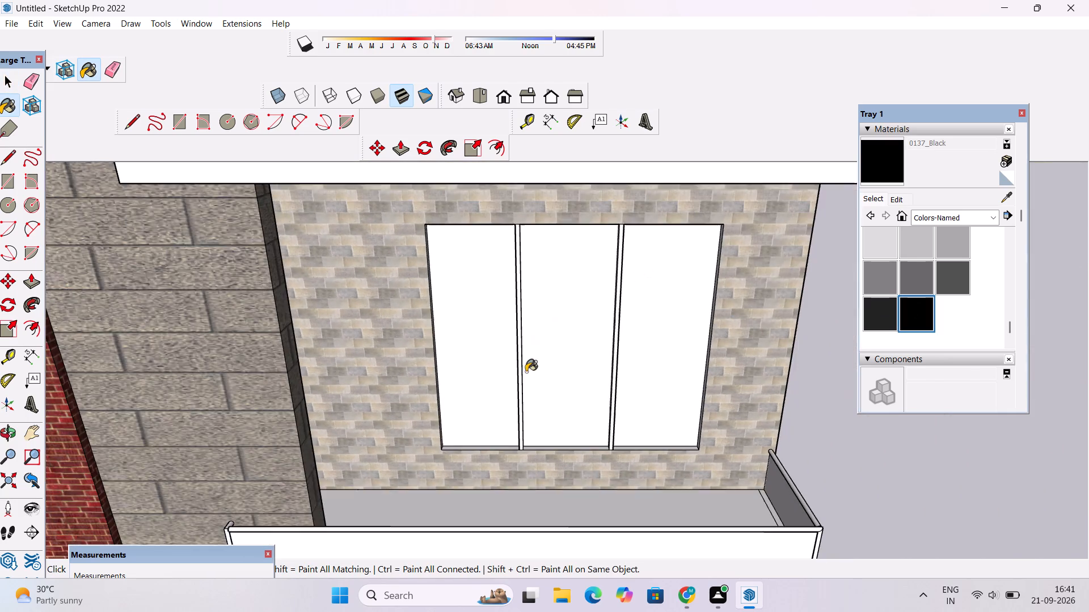
scroll(535, 447, up, 11)
click(561, 442)
click(444, 435)
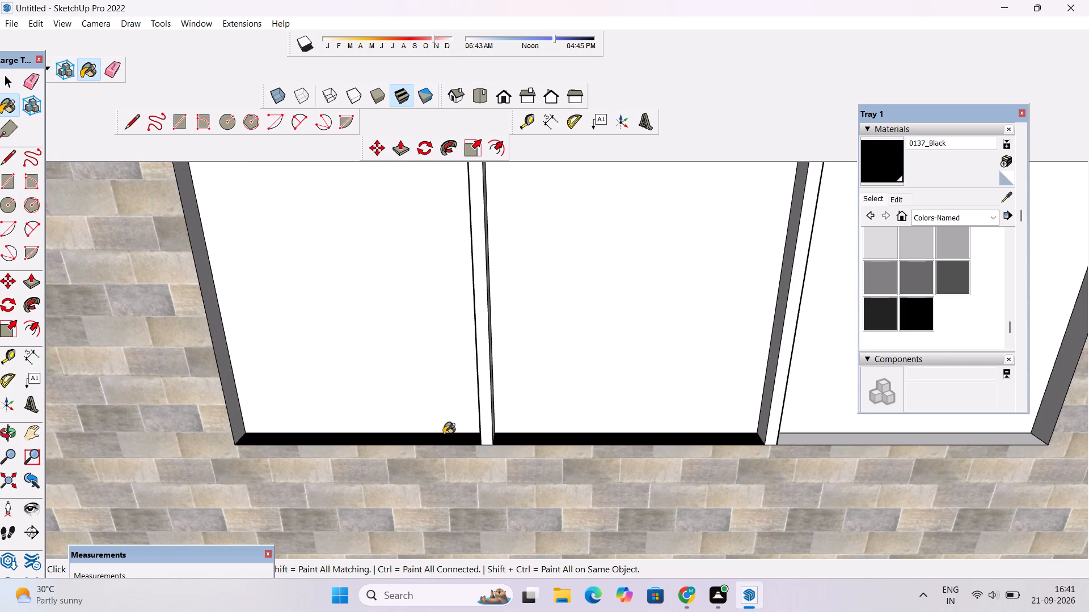
click(483, 395)
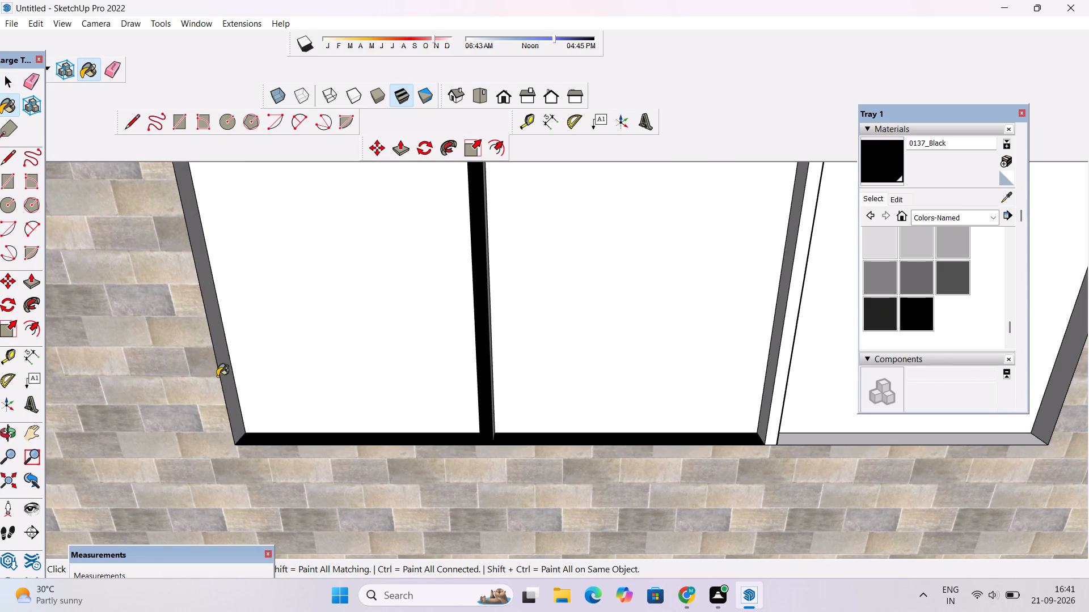
click(224, 372)
Paint the upper-floor window's right pane sill, right jamb and further mullion faces with 0137_Black.
scroll(147, 343, down, 10)
scroll(458, 375, up, 7)
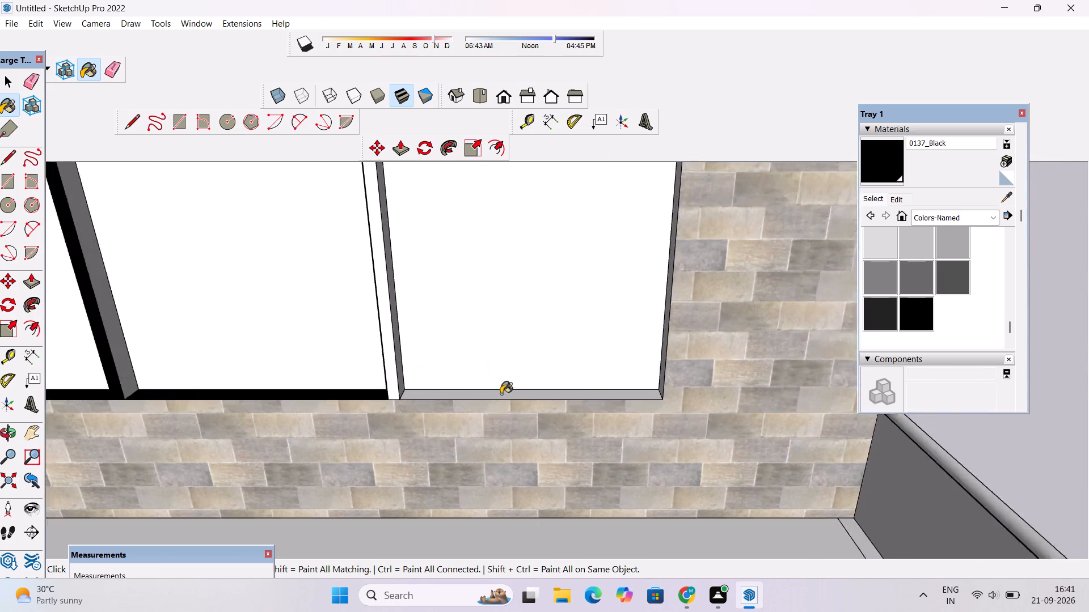
scroll(501, 394, up, 6)
click(501, 394)
click(808, 339)
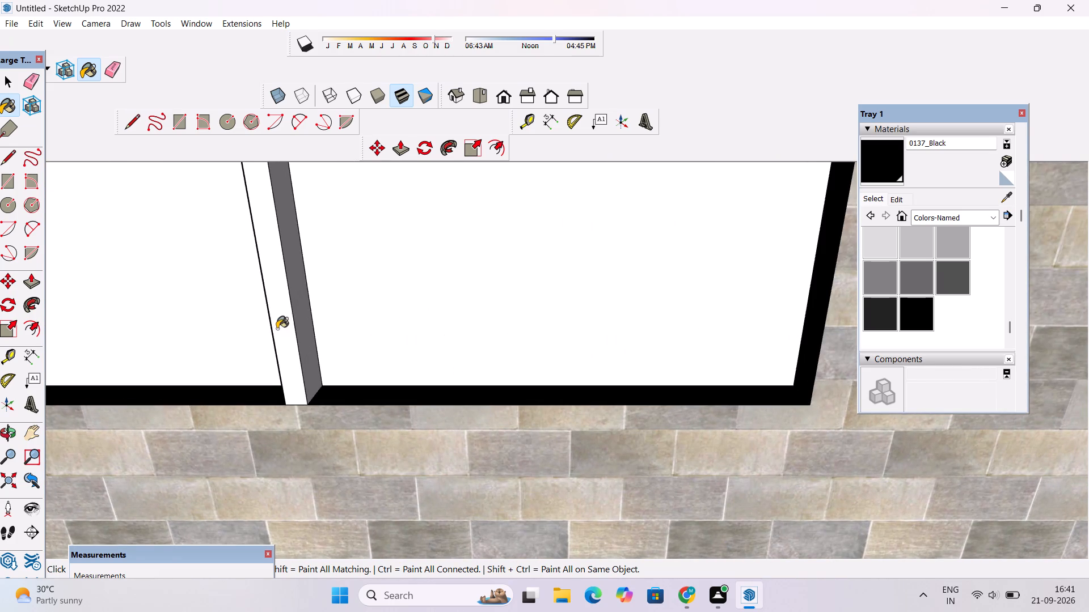
click(288, 314)
click(295, 306)
scroll(566, 345, down, 6)
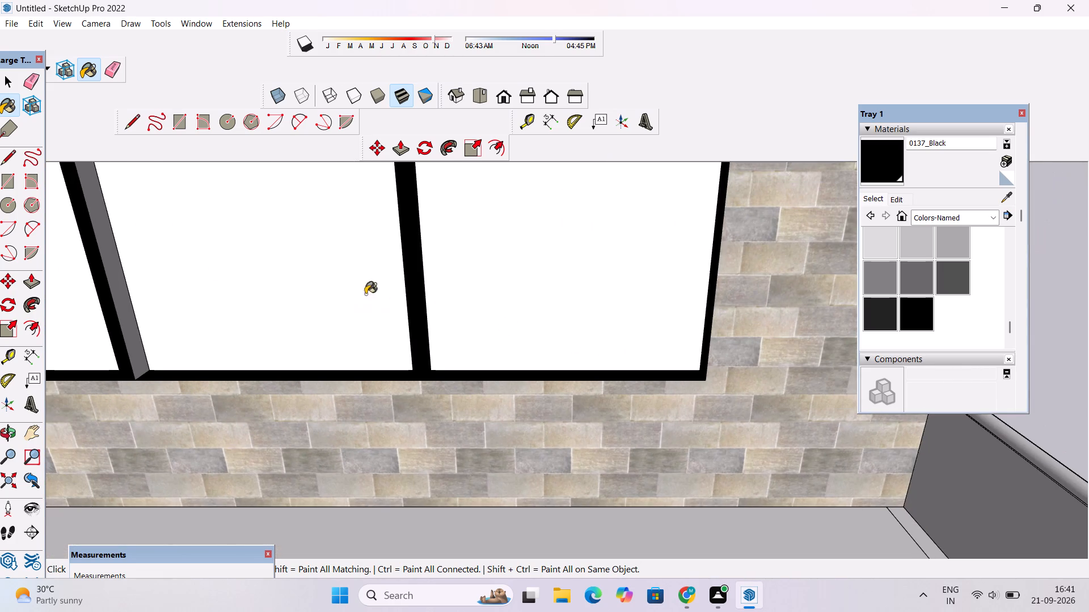
scroll(126, 296, up, 4)
drag(121, 301, 128, 301)
scroll(539, 315, down, 14)
scroll(362, 279, up, 15)
click(709, 297)
scroll(383, 341, down, 5)
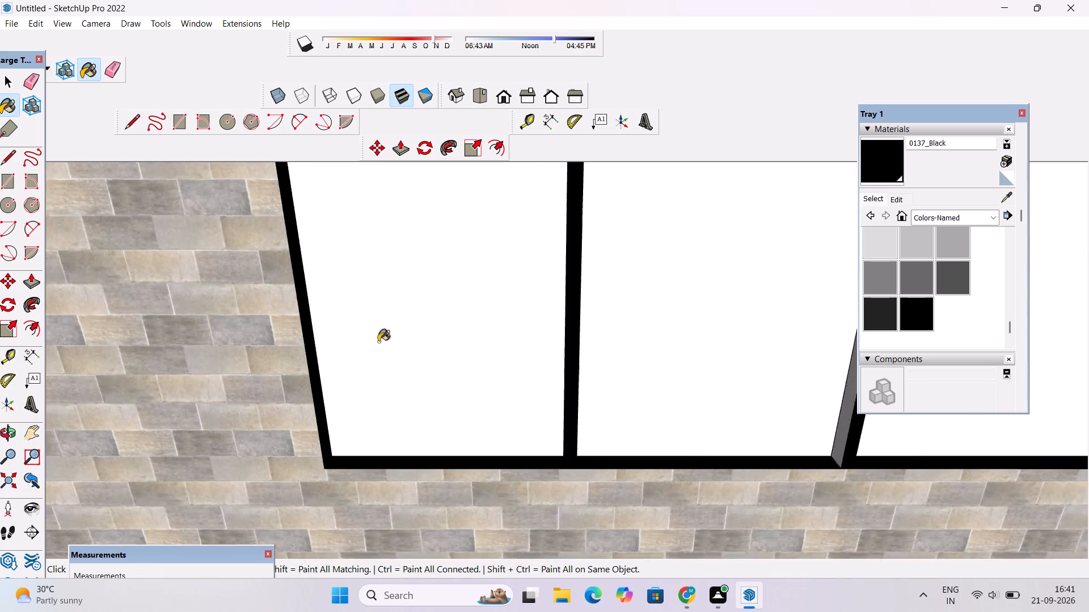
scroll(378, 342, down, 19)
Paint the head faces above all three panes of the upper-floor window with 0137_Black, viewed from below.
key(o)
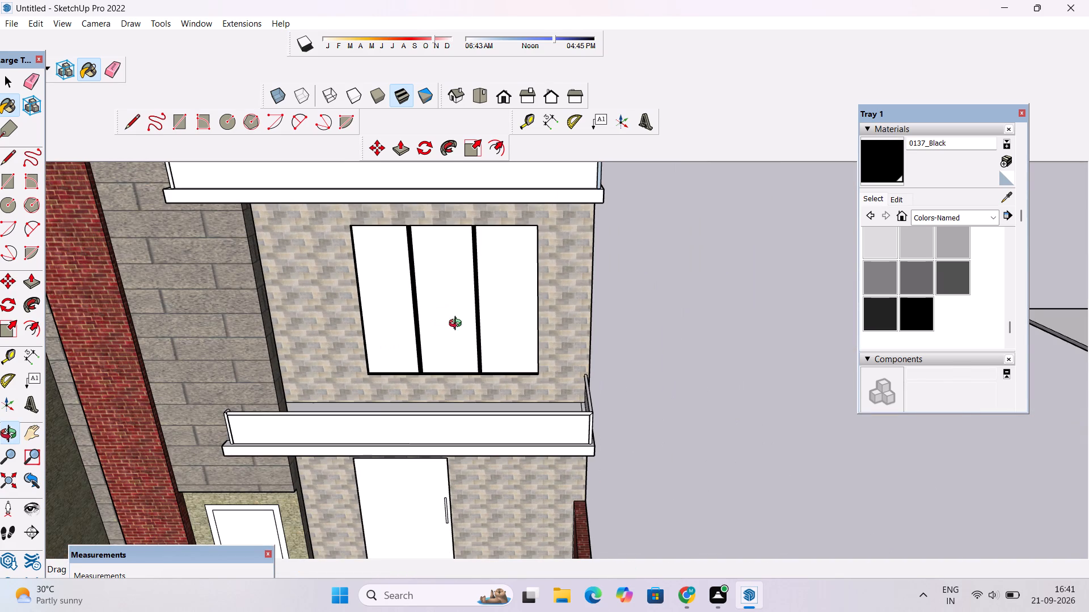
drag(458, 325, 469, 207)
shift+drag(470, 255, 475, 333)
scroll(473, 346, up, 3)
drag(467, 362, 475, 309)
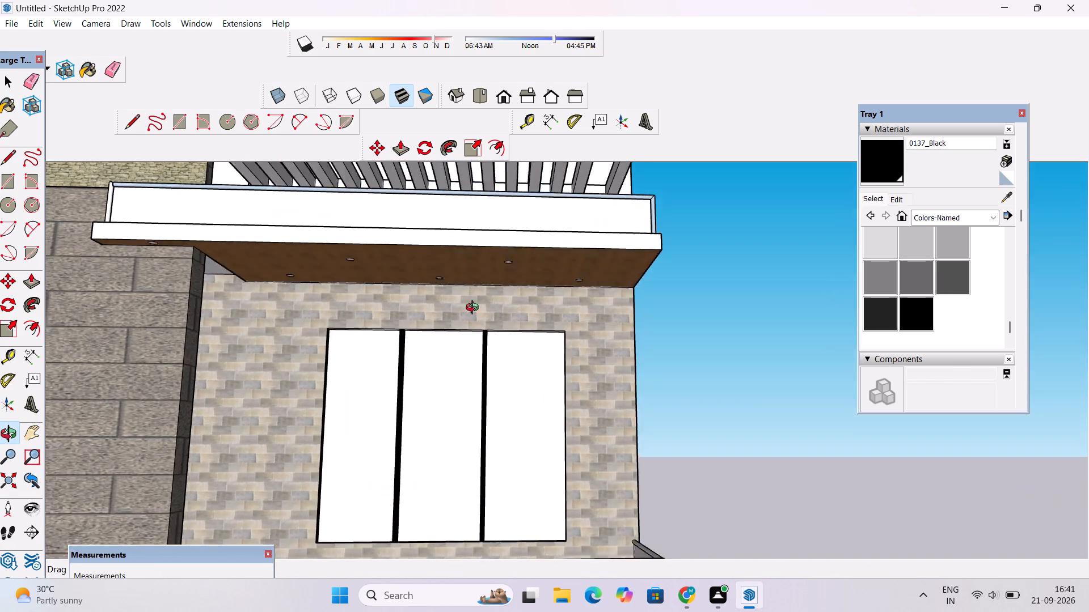
drag(475, 309, 476, 287)
scroll(470, 317, up, 5)
drag(467, 357, 457, 313)
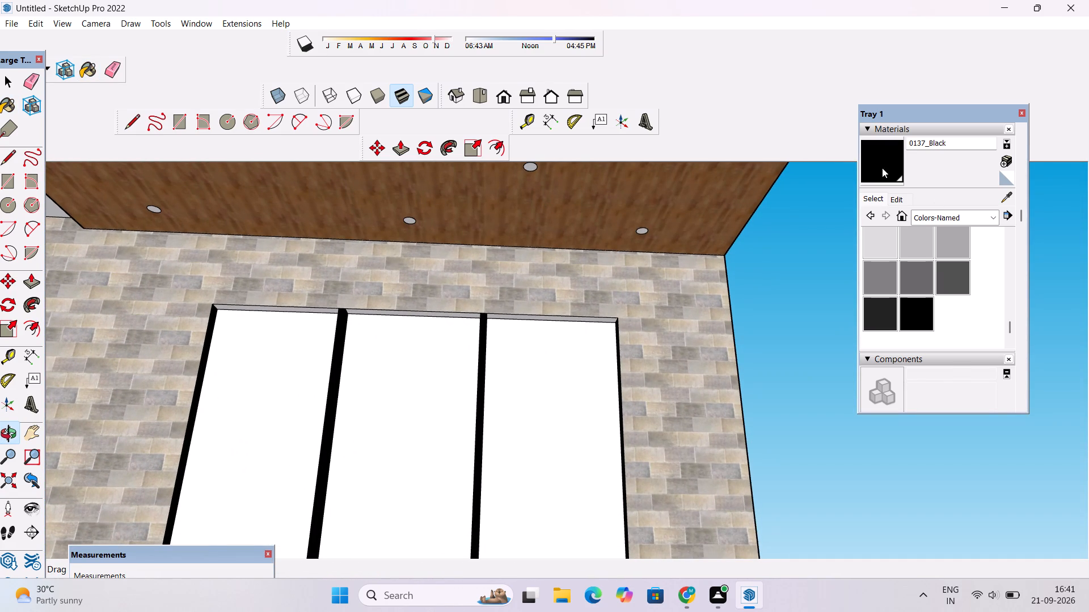
click(882, 168)
scroll(600, 314, up, 10)
click(597, 329)
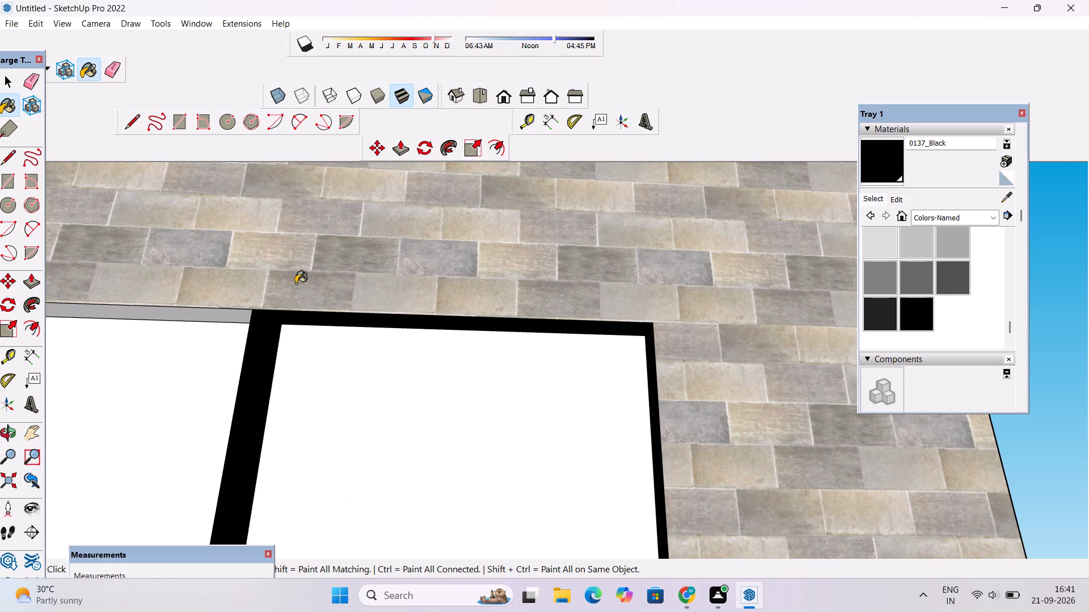
click(229, 313)
scroll(570, 279, down, 10)
scroll(185, 280, up, 8)
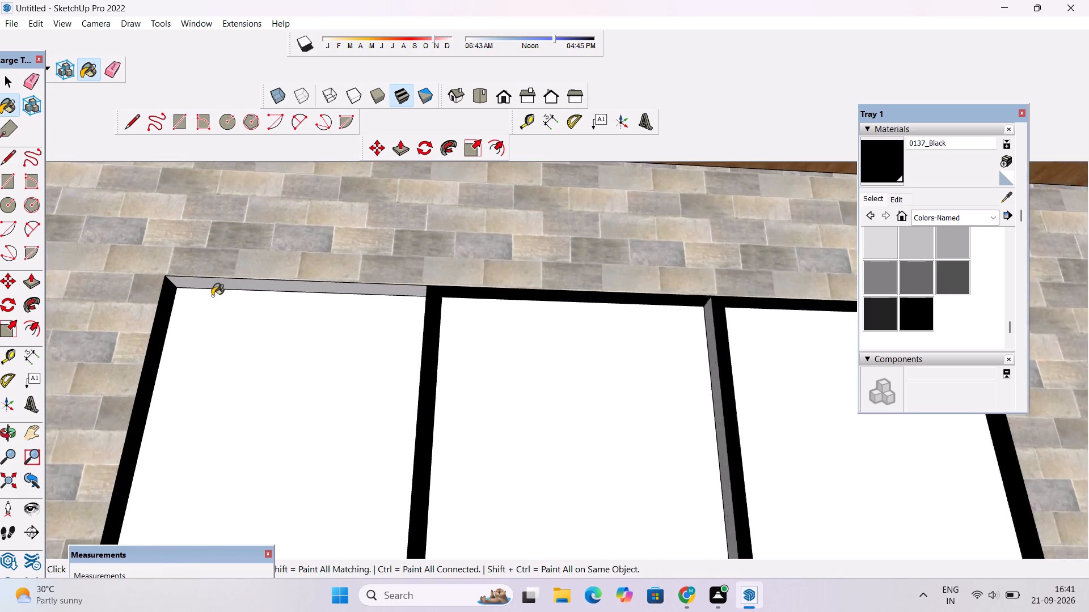
scroll(212, 296, up, 1)
click(230, 283)
scroll(231, 279, down, 14)
Paint the frame of the small ground-floor door beside the brick column with 0136_Charcoal.
key(o)
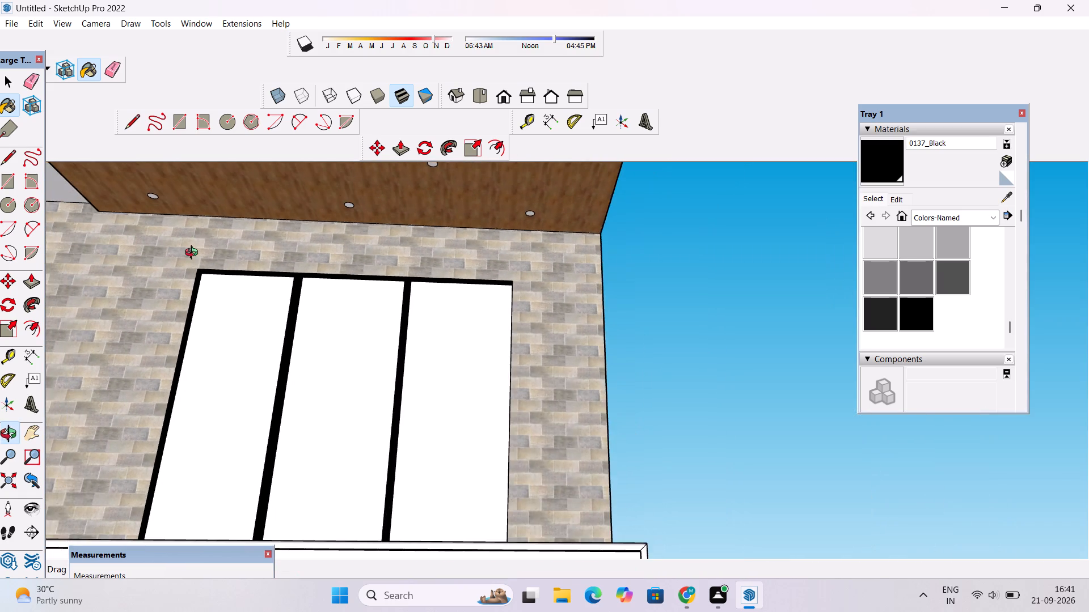
scroll(194, 254, down, 6)
drag(227, 255, 165, 428)
scroll(184, 389, down, 7)
shift+drag(351, 342, 521, 280)
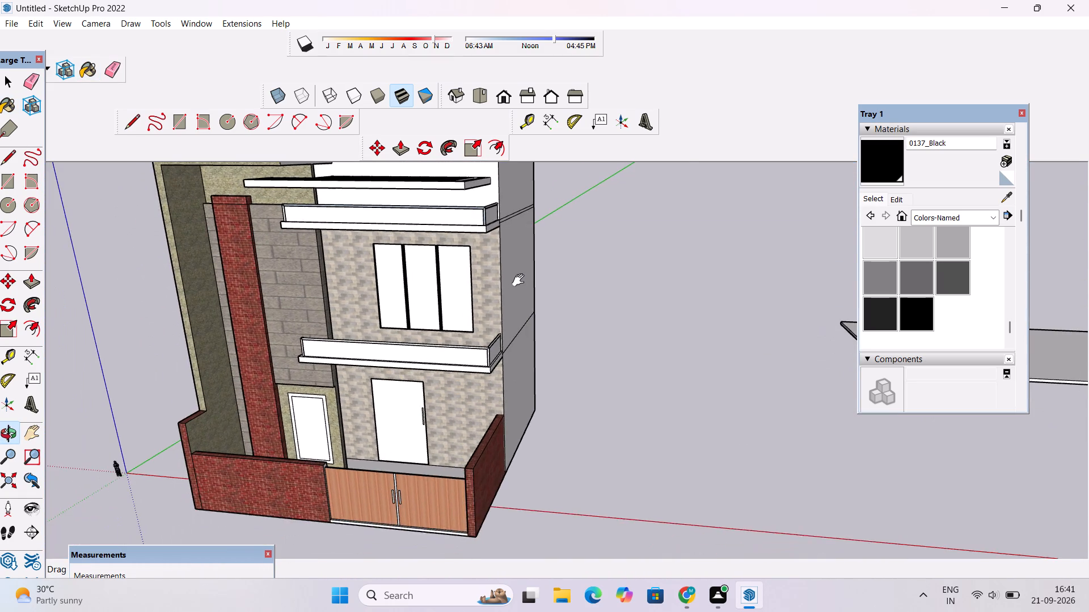
scroll(377, 374, up, 4)
shift+drag(348, 398, 546, 341)
click(879, 311)
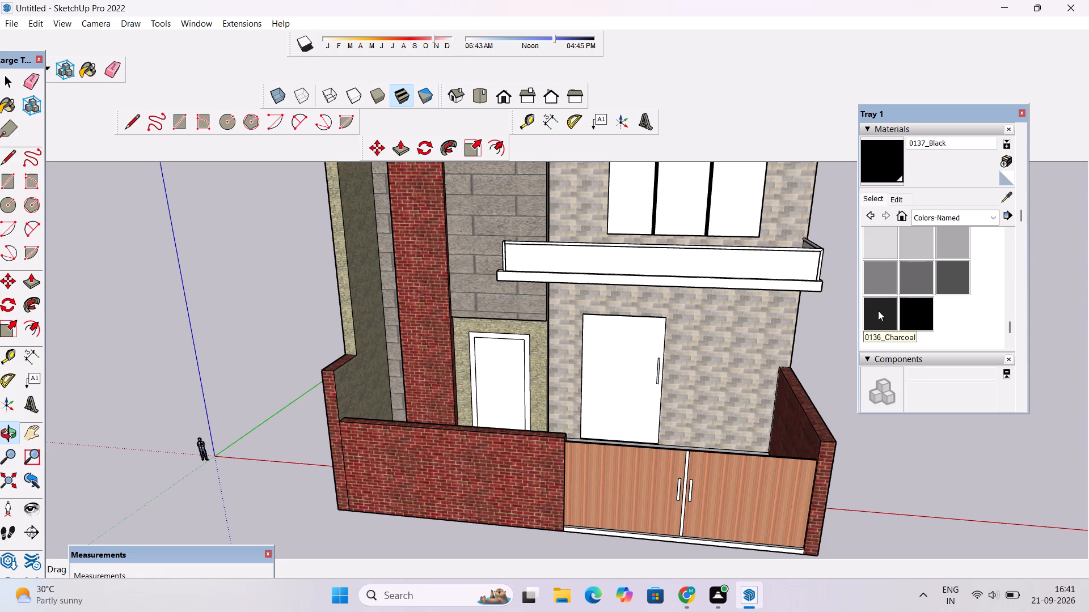
scroll(483, 326, up, 5)
click(496, 341)
scroll(402, 317, down, 3)
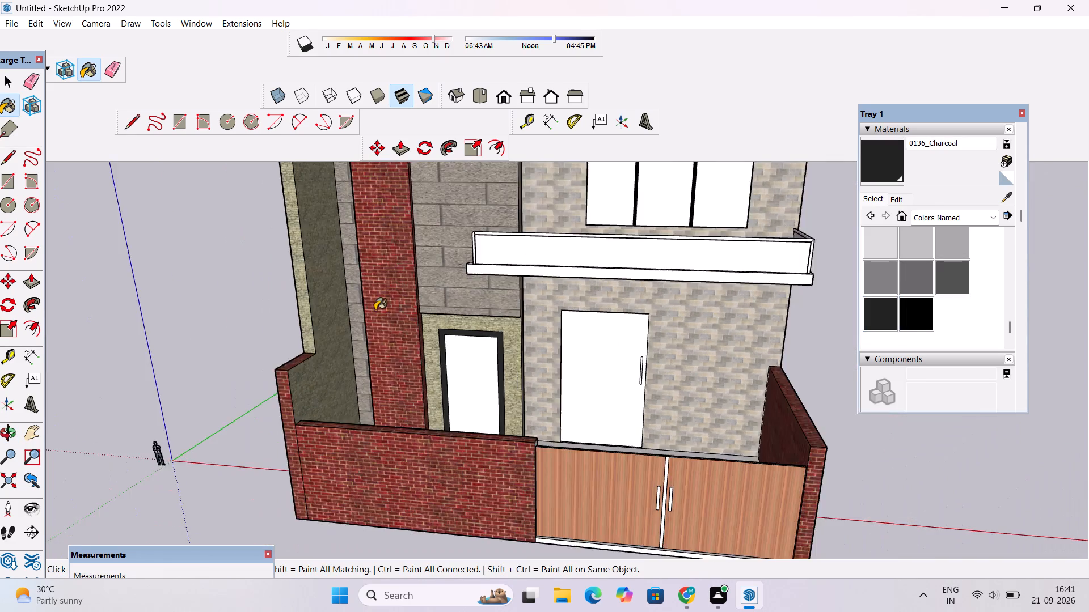
Paint the white end walls at the far side of the upper balcony and the ground-floor porch with 0118_Thistle.
scroll(375, 310, down, 9)
scroll(466, 304, down, 1)
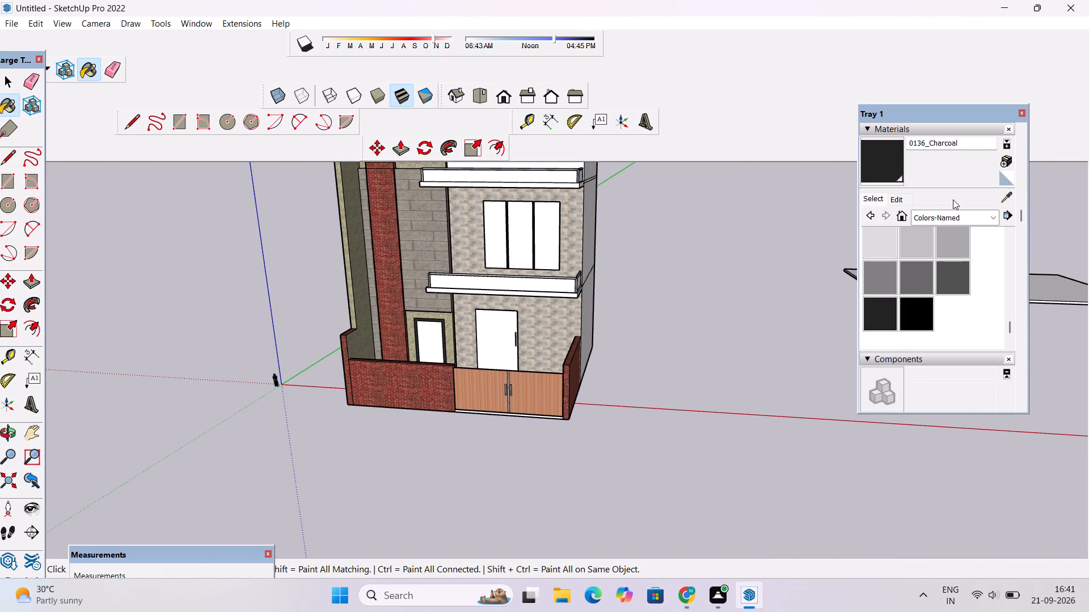
scroll(927, 262, up, 4)
scroll(926, 262, down, 2)
scroll(918, 269, up, 1)
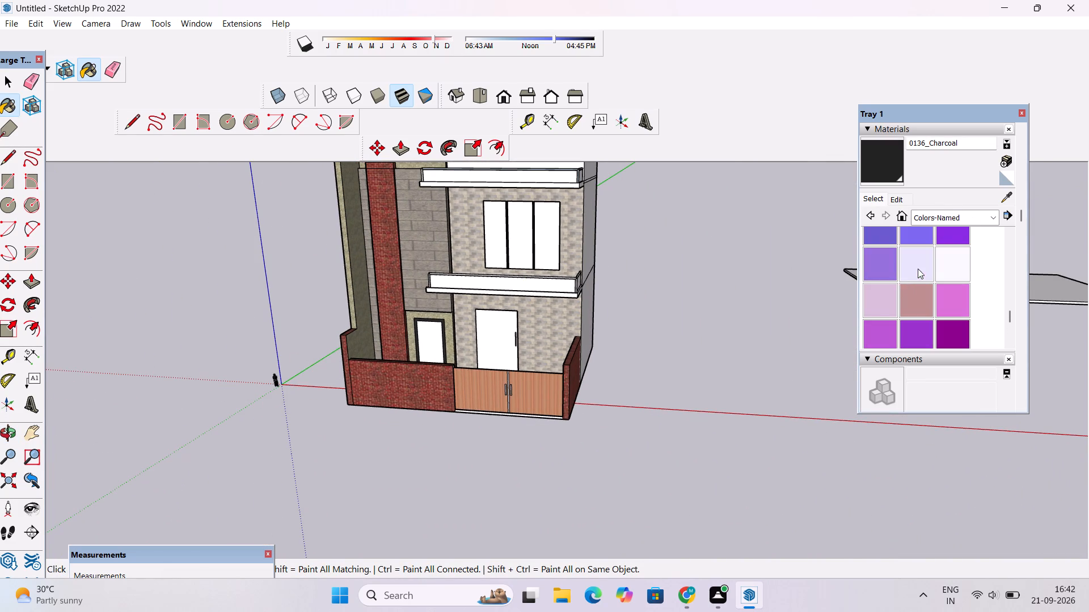
click(877, 304)
key(o)
drag(848, 323, 679, 330)
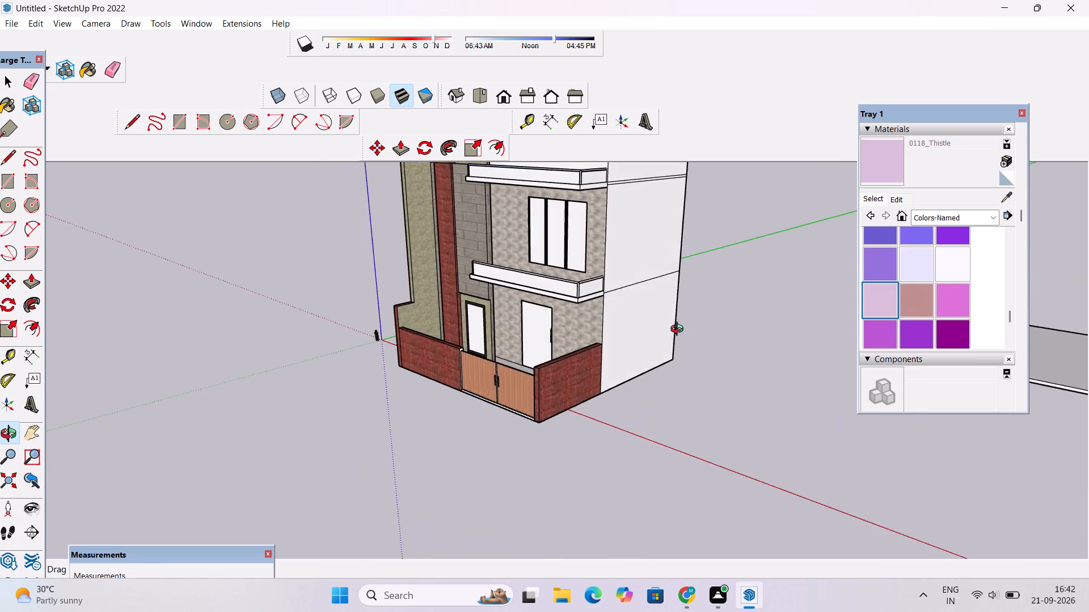
drag(679, 330, 541, 329)
scroll(539, 333, up, 2)
drag(559, 347, 527, 294)
shift+drag(533, 288, 486, 376)
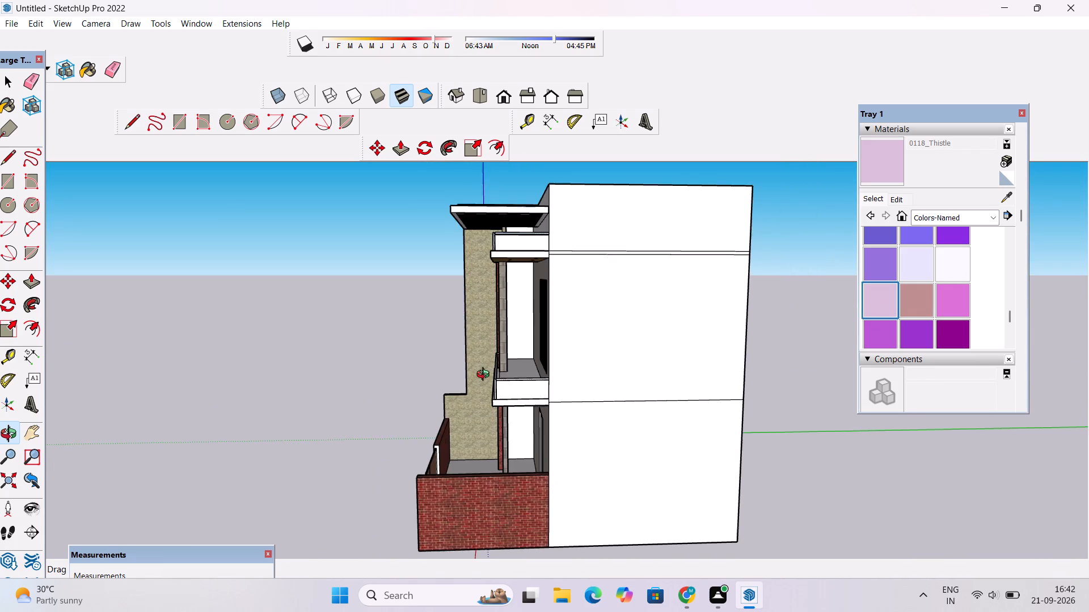
drag(492, 367, 494, 396)
scroll(516, 362, up, 4)
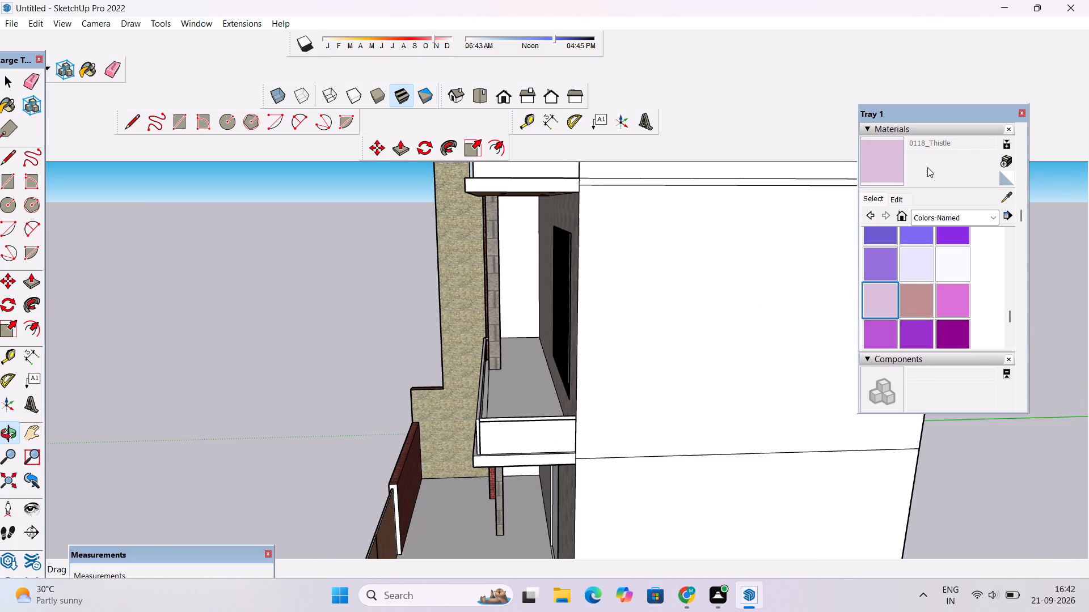
click(889, 168)
click(512, 248)
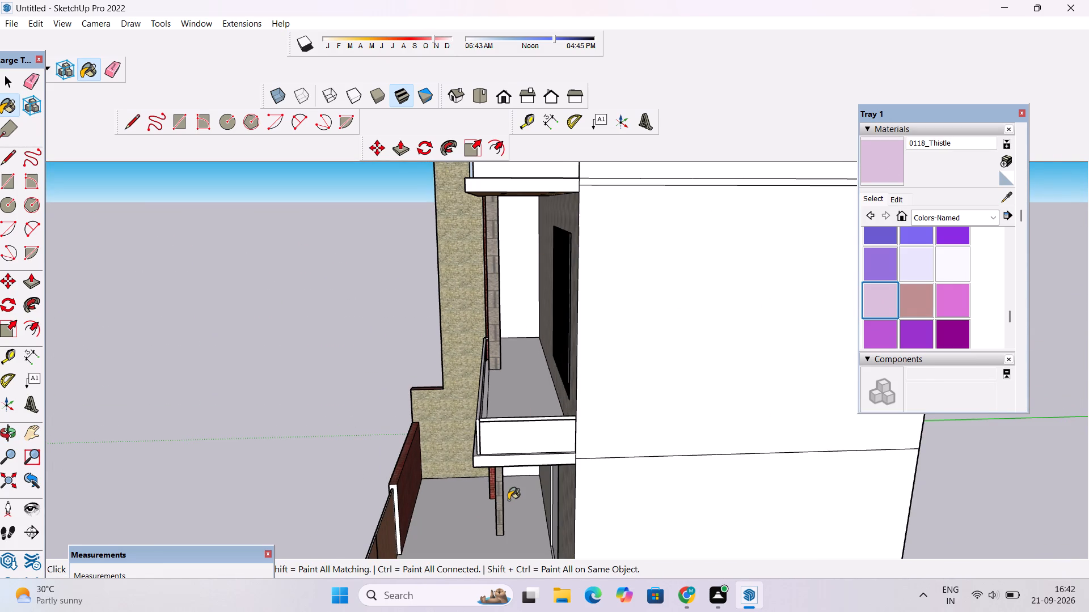
scroll(505, 505, up, 8)
click(519, 351)
Paint the white end wall beyond the slatted roof pergola with 0118_Thistle.
scroll(522, 350, down, 15)
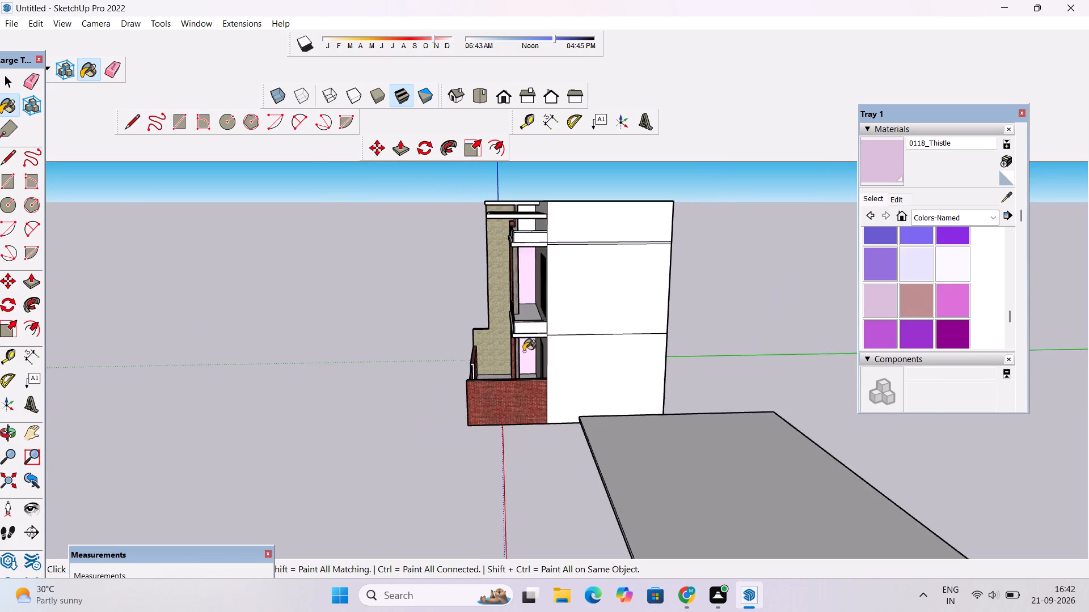
scroll(524, 351, down, 3)
scroll(513, 263, up, 20)
scroll(513, 263, up, 1)
click(547, 222)
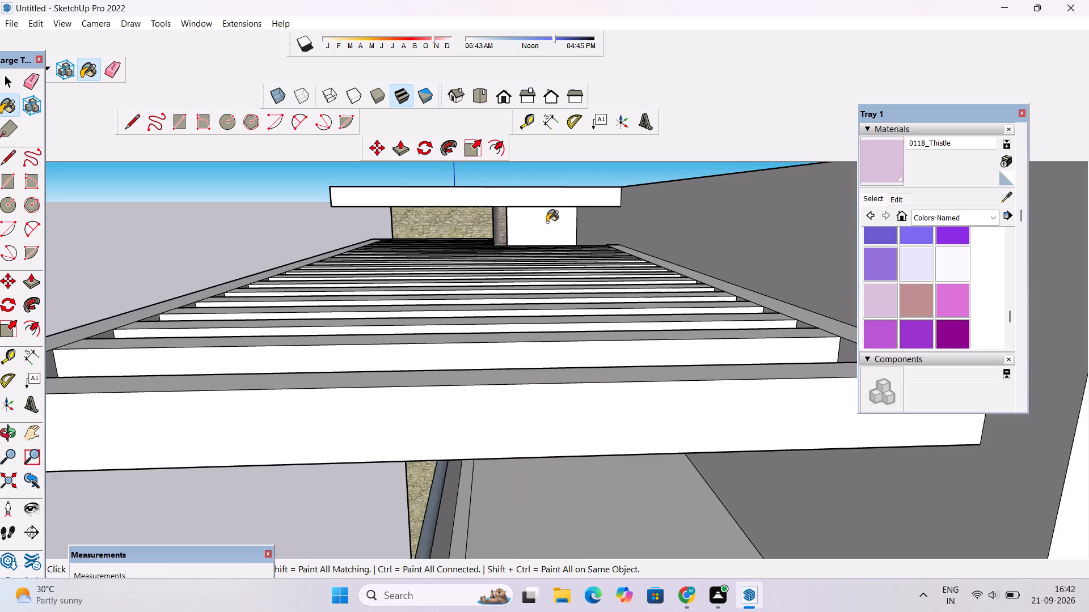
Examine the painted window, door frame and whole facade from the front, from both sides and from above.
scroll(537, 235, down, 9)
key(o)
scroll(491, 276, down, 6)
drag(482, 289, 779, 269)
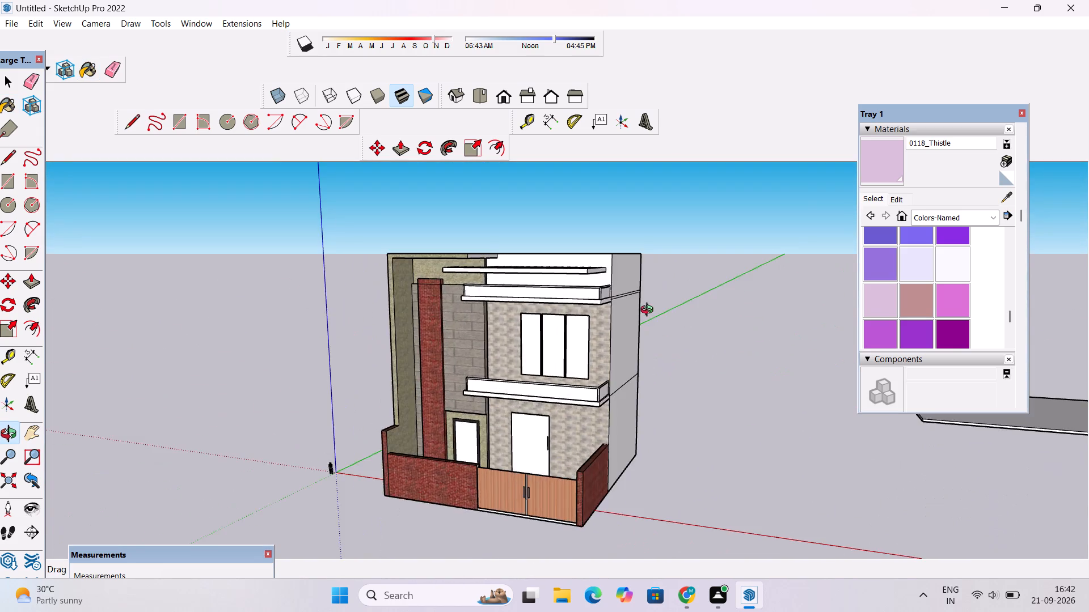
scroll(649, 311, up, 5)
drag(506, 291, 747, 270)
scroll(700, 283, down, 7)
drag(691, 289, 566, 307)
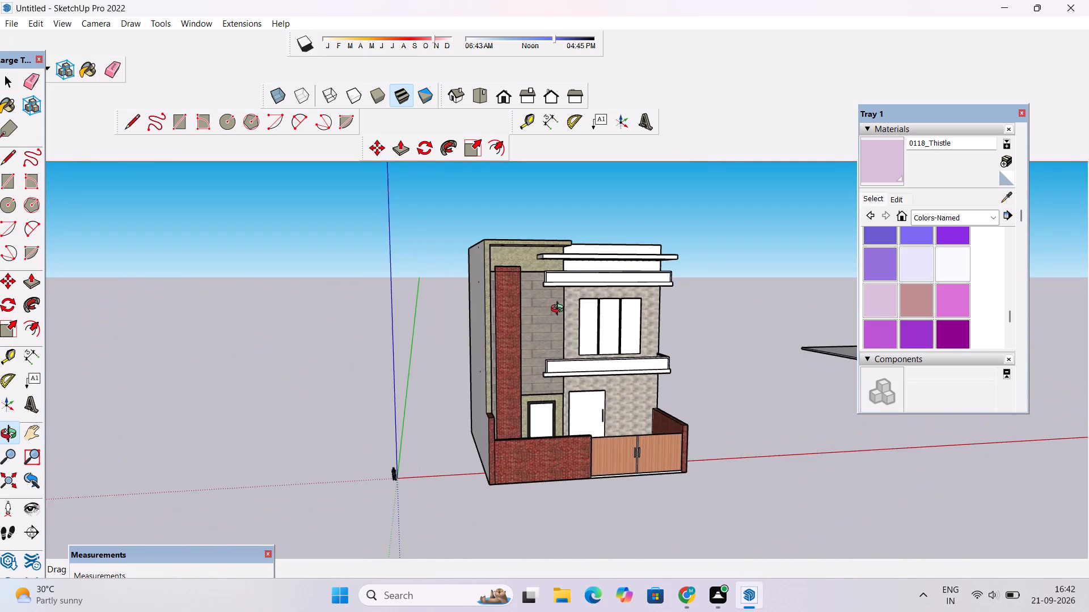
scroll(559, 312, down, 2)
shift+drag(542, 321, 598, 318)
shift+scroll(598, 318, up, 4)
drag(753, 276, 695, 323)
scroll(692, 322, up, 3)
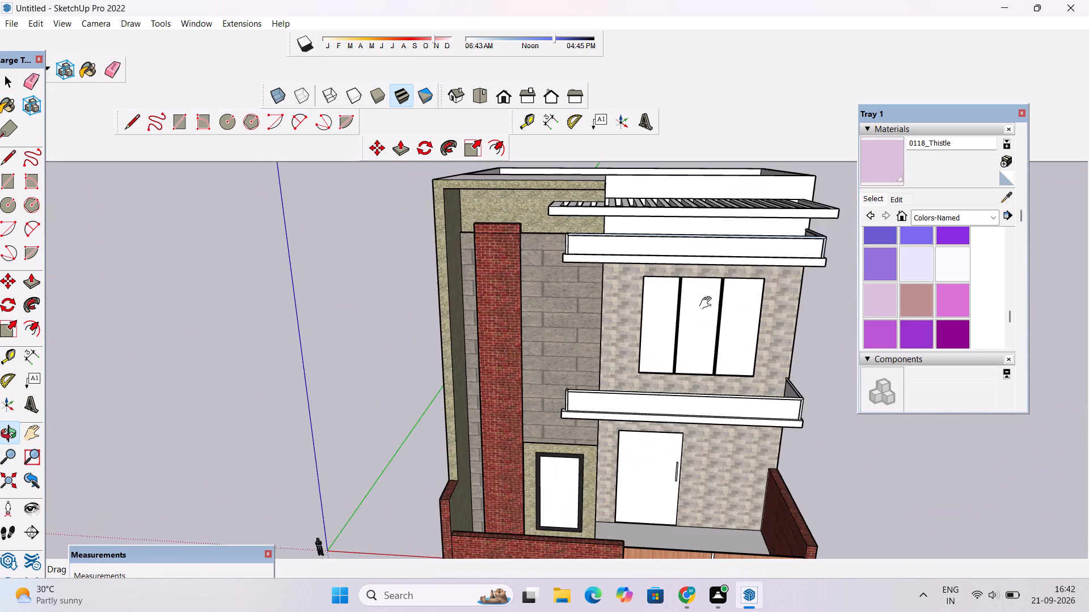
shift+drag(708, 303, 450, 303)
scroll(449, 303, down, 3)
shift+drag(437, 317, 557, 308)
scroll(558, 308, down, 3)
drag(531, 320, 539, 290)
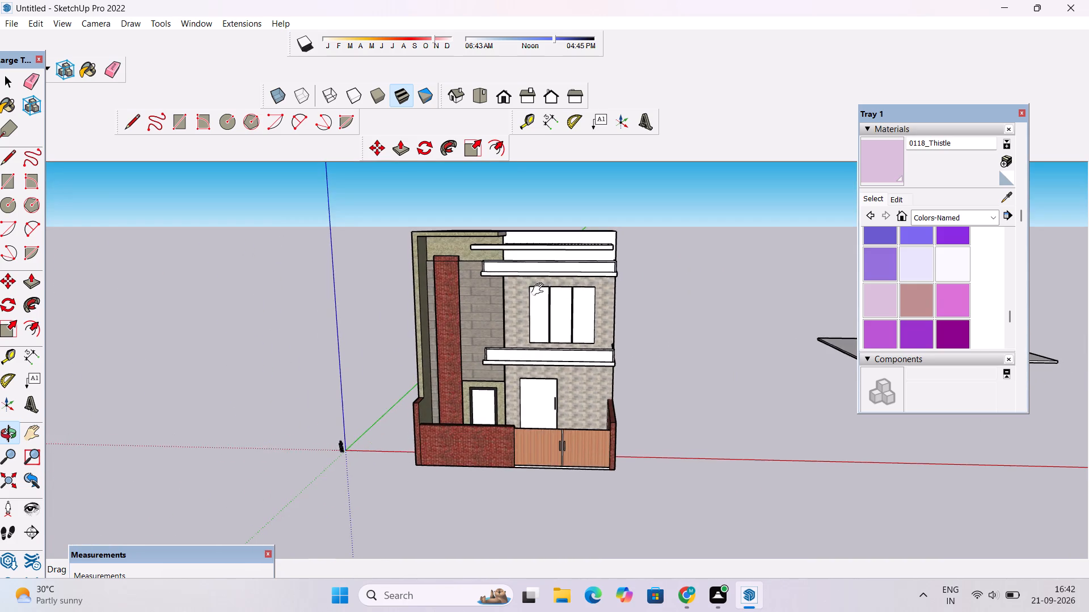
shift+drag(540, 290, 569, 300)
scroll(569, 300, down, 2)
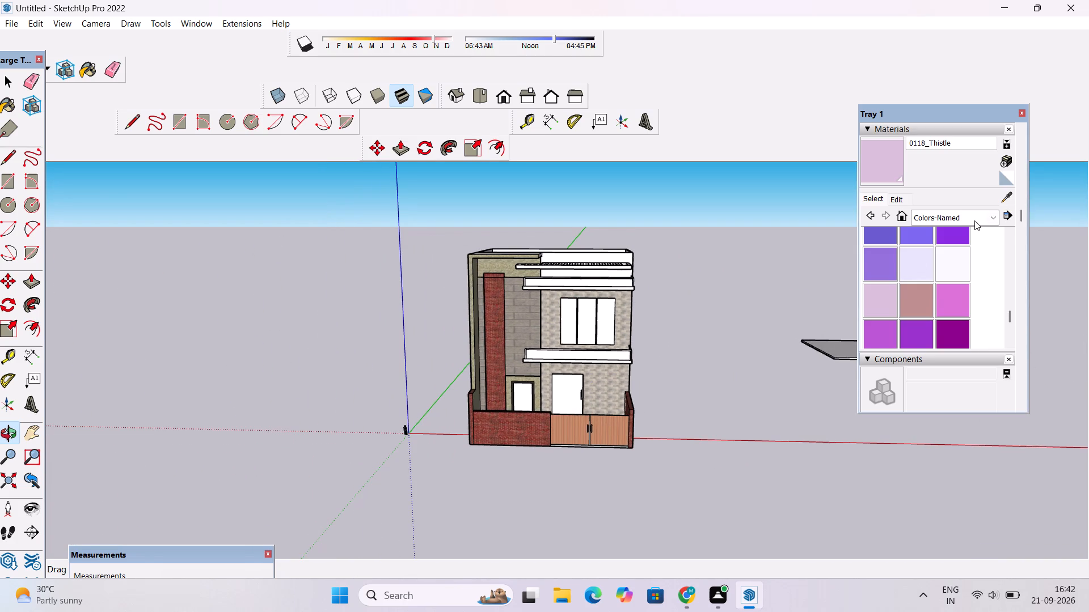
Paint the ground-floor main door panel with 0042_Sienna from the Colors-Named collection.
scroll(922, 288, up, 9)
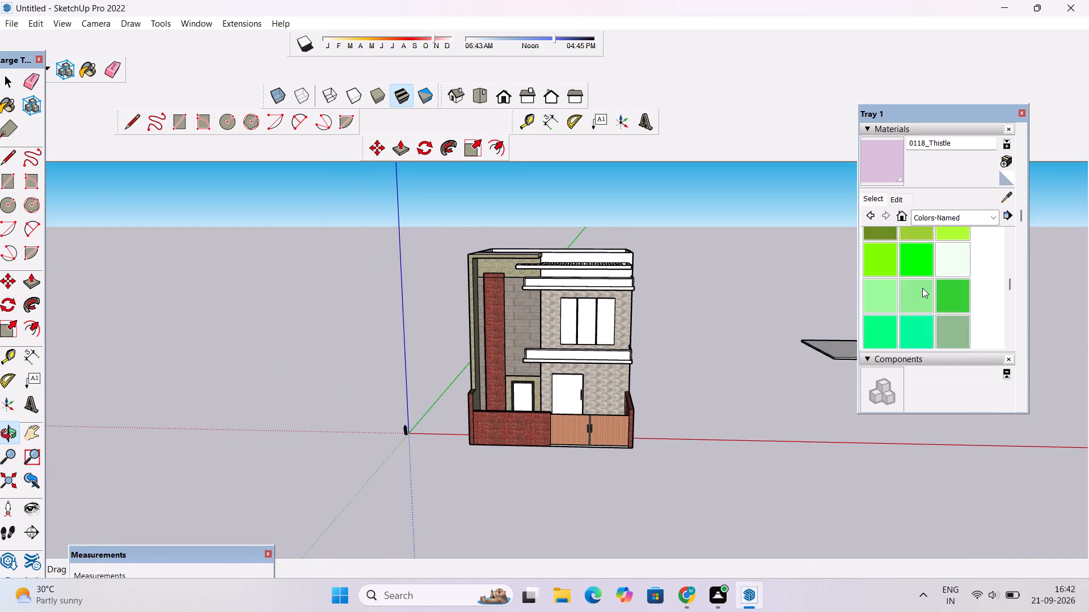
scroll(922, 288, up, 4)
click(951, 239)
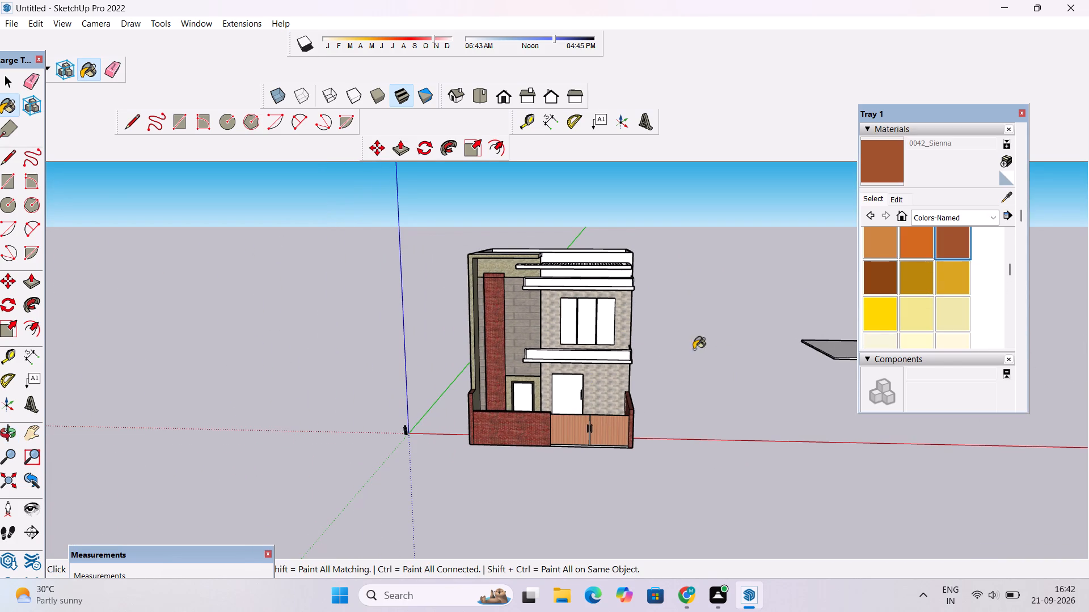
scroll(584, 383, up, 12)
click(567, 380)
scroll(547, 381, up, 5)
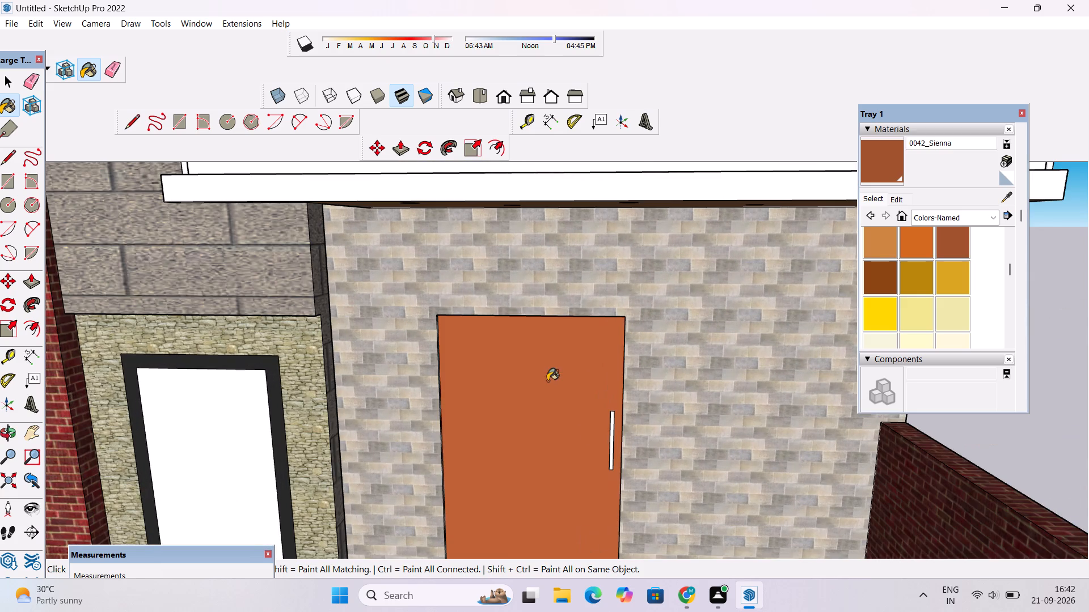
Darken the 0042_Sienna material to a deep brown by lowering its brightness.
click(902, 201)
click(932, 273)
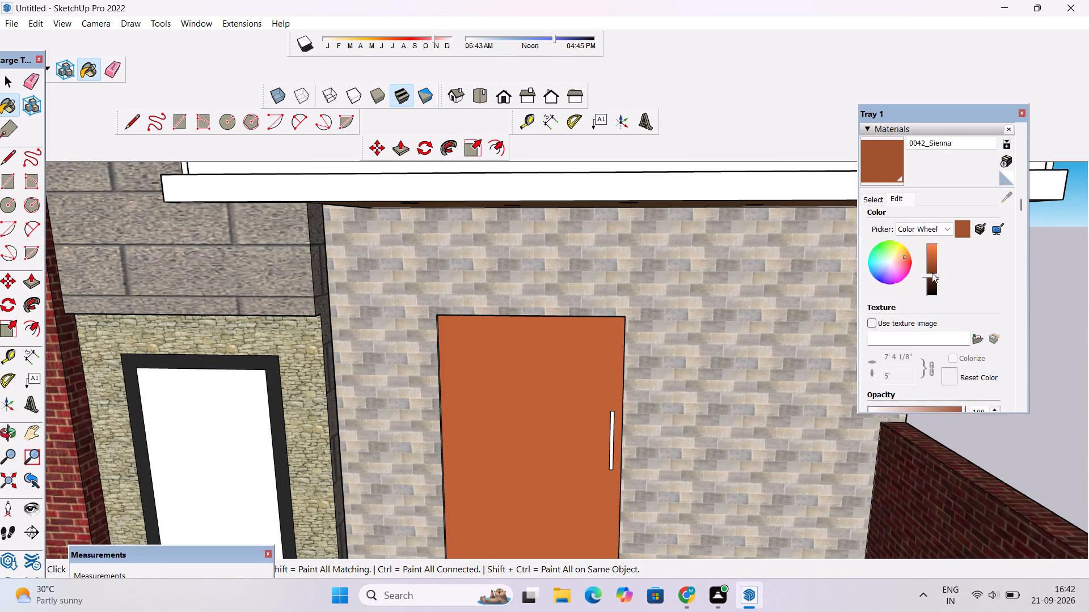
click(931, 275)
click(930, 279)
scroll(725, 279, down, 11)
scroll(652, 274, up, 1)
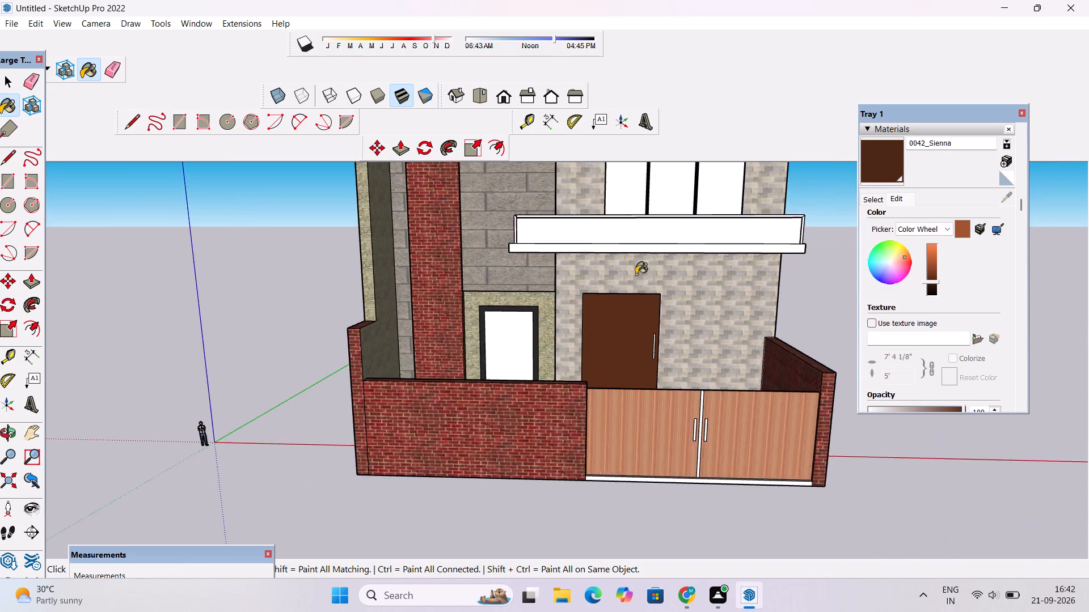
scroll(627, 277, down, 3)
scroll(607, 308, up, 6)
scroll(607, 308, down, 12)
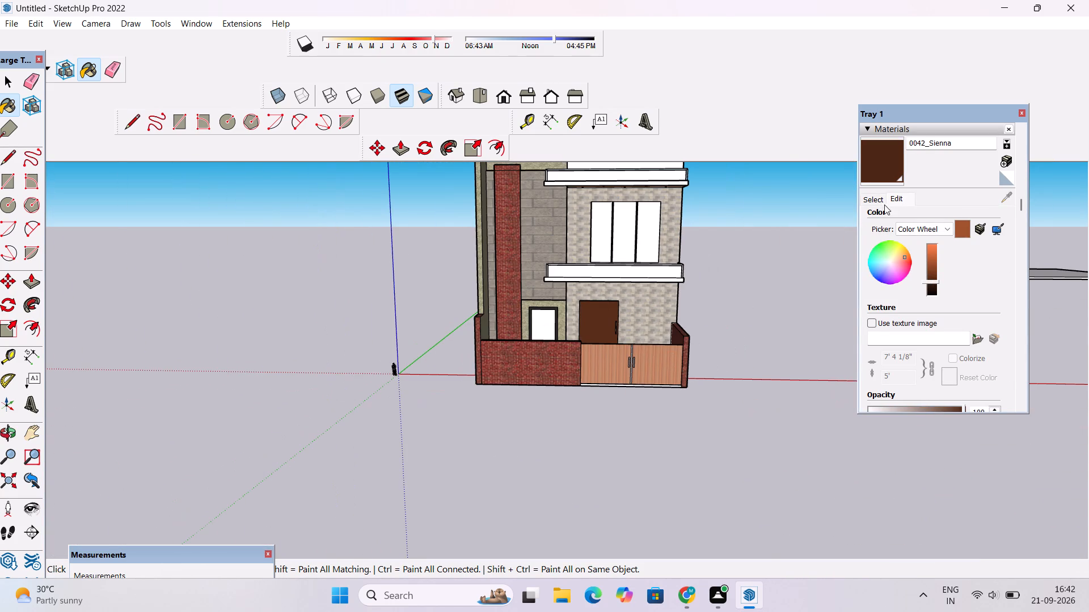
Switch the material library to the Stone collection.
click(881, 200)
click(943, 213)
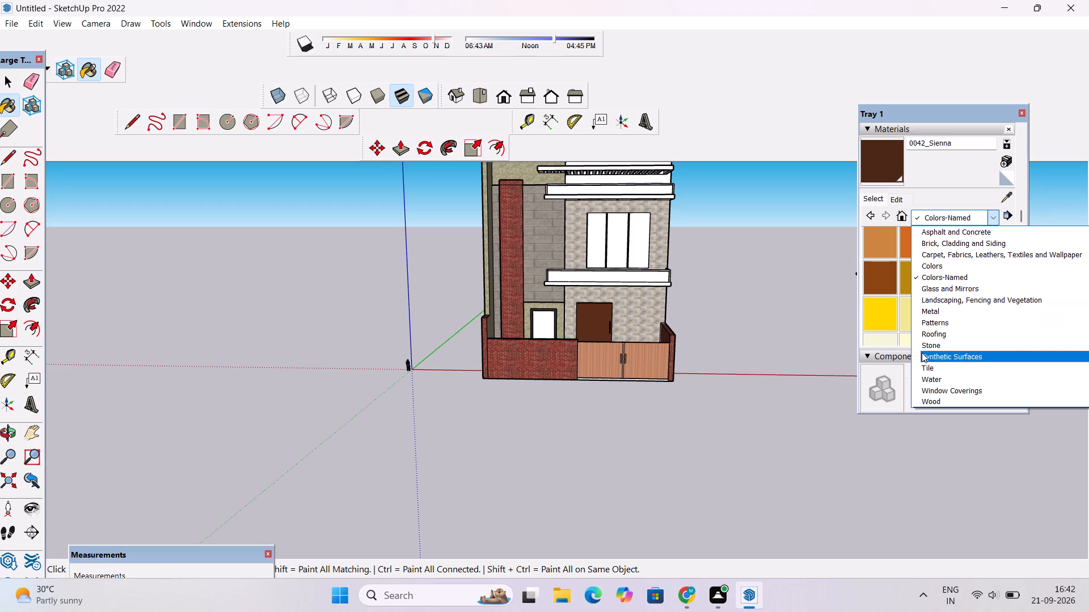
click(924, 342)
scroll(617, 303, down, 2)
scroll(649, 309, up, 3)
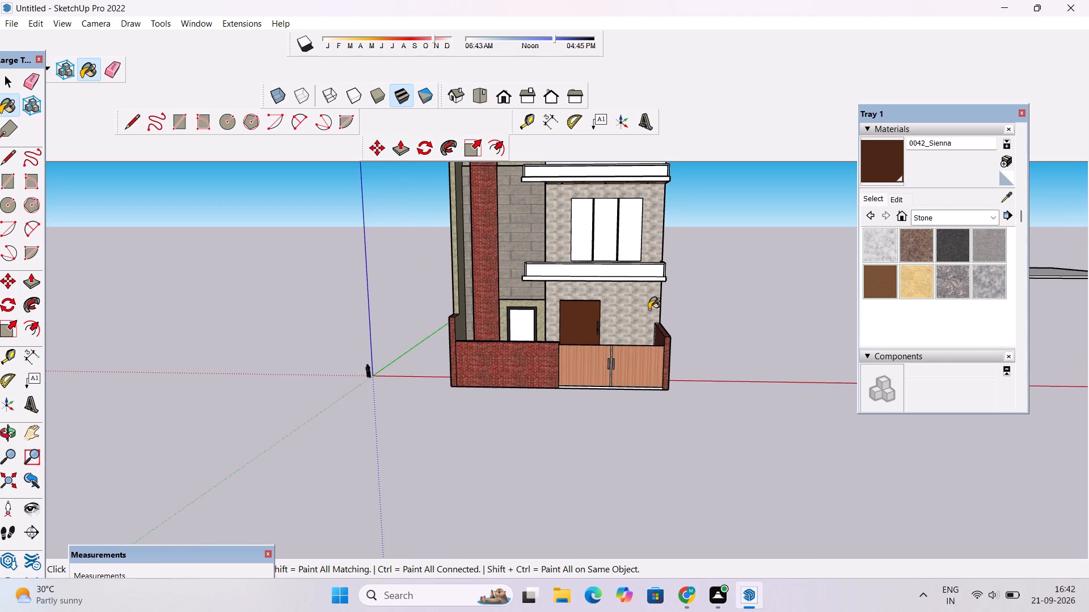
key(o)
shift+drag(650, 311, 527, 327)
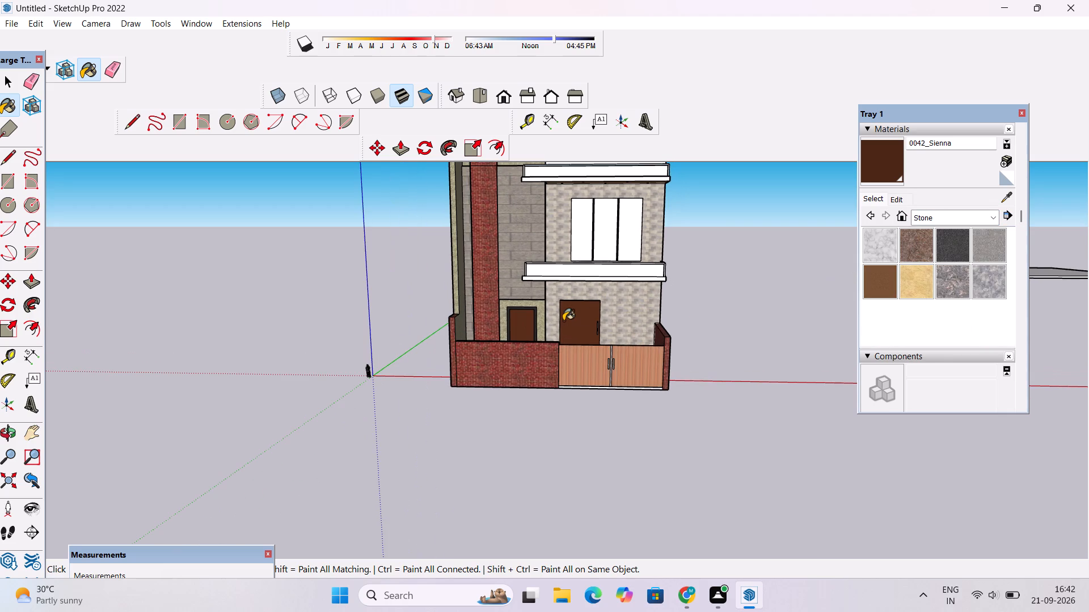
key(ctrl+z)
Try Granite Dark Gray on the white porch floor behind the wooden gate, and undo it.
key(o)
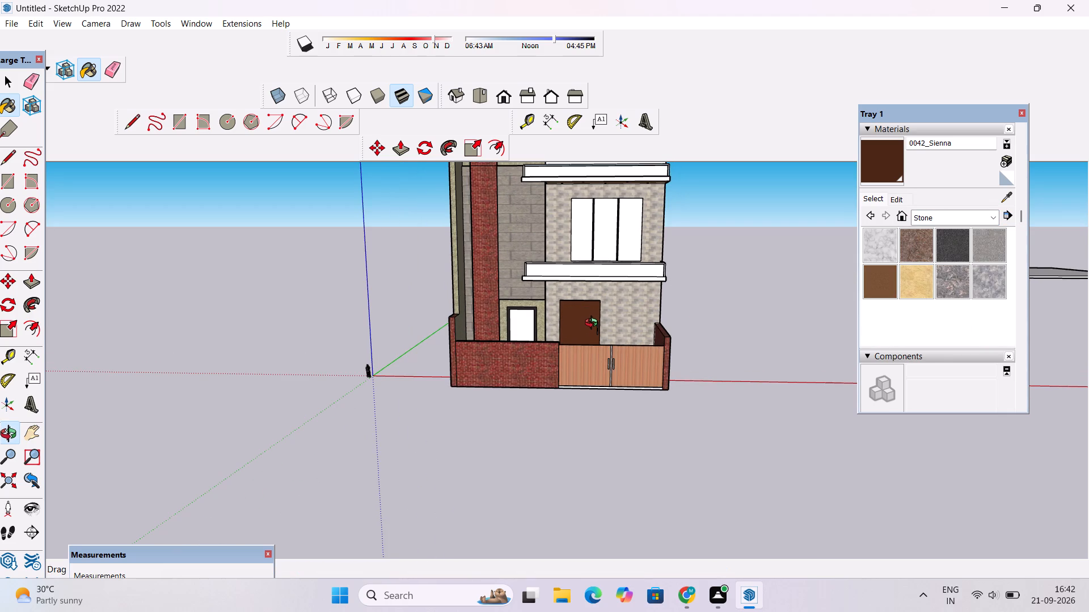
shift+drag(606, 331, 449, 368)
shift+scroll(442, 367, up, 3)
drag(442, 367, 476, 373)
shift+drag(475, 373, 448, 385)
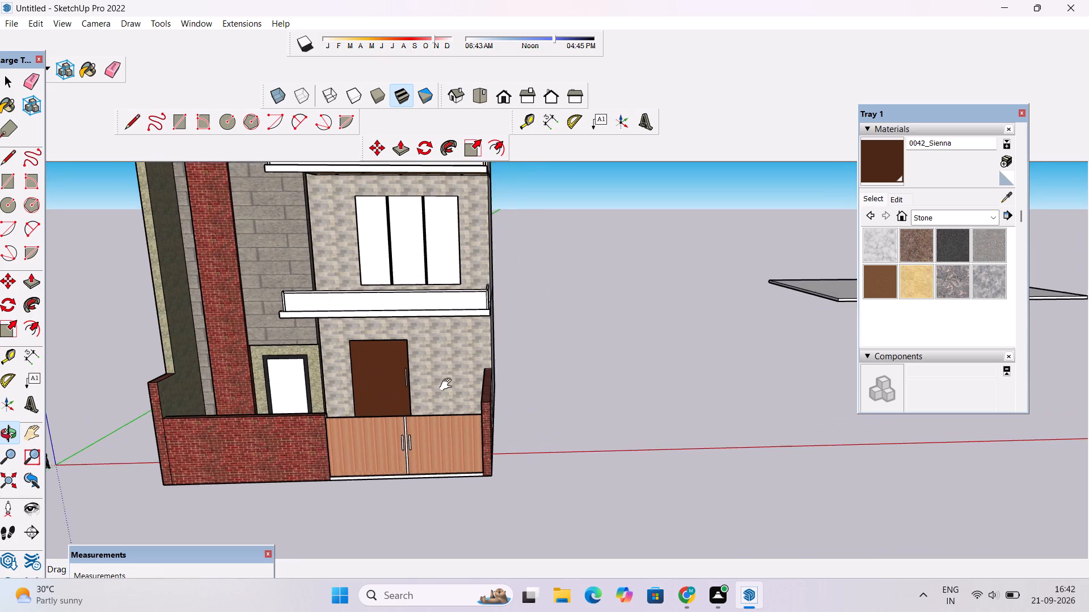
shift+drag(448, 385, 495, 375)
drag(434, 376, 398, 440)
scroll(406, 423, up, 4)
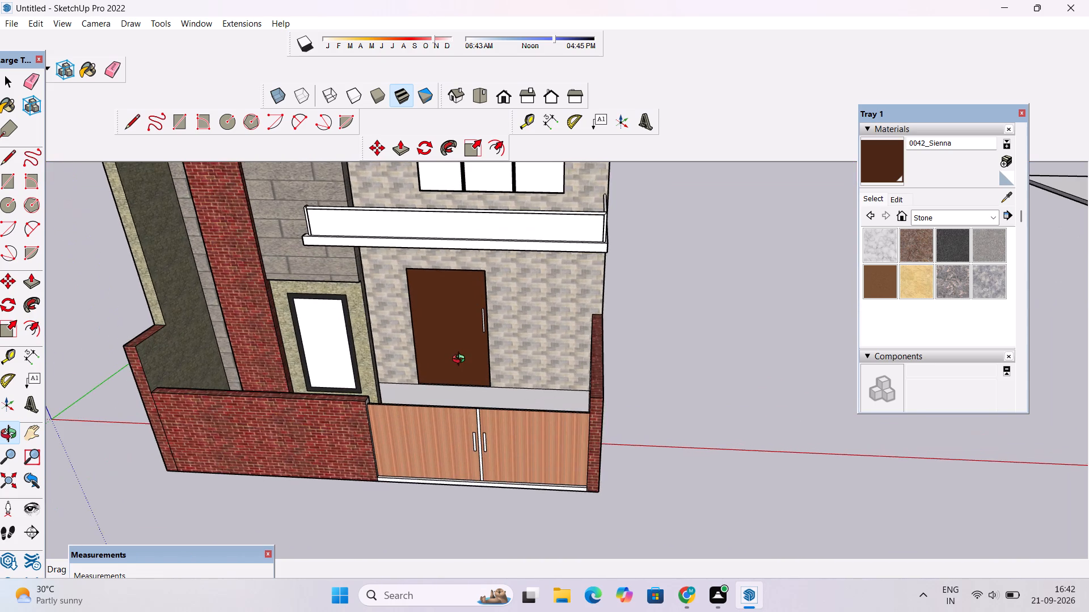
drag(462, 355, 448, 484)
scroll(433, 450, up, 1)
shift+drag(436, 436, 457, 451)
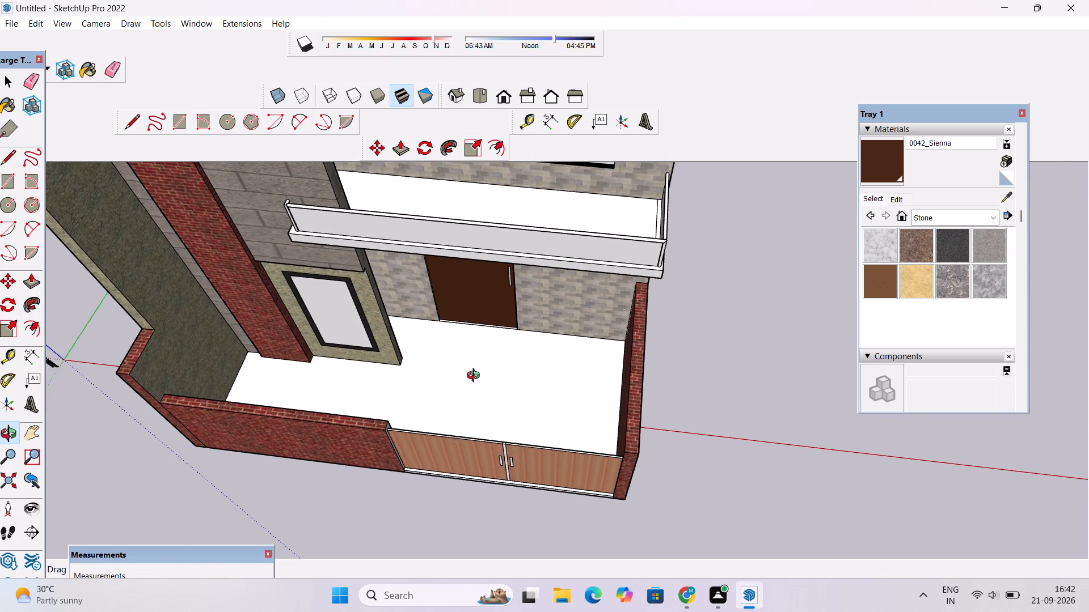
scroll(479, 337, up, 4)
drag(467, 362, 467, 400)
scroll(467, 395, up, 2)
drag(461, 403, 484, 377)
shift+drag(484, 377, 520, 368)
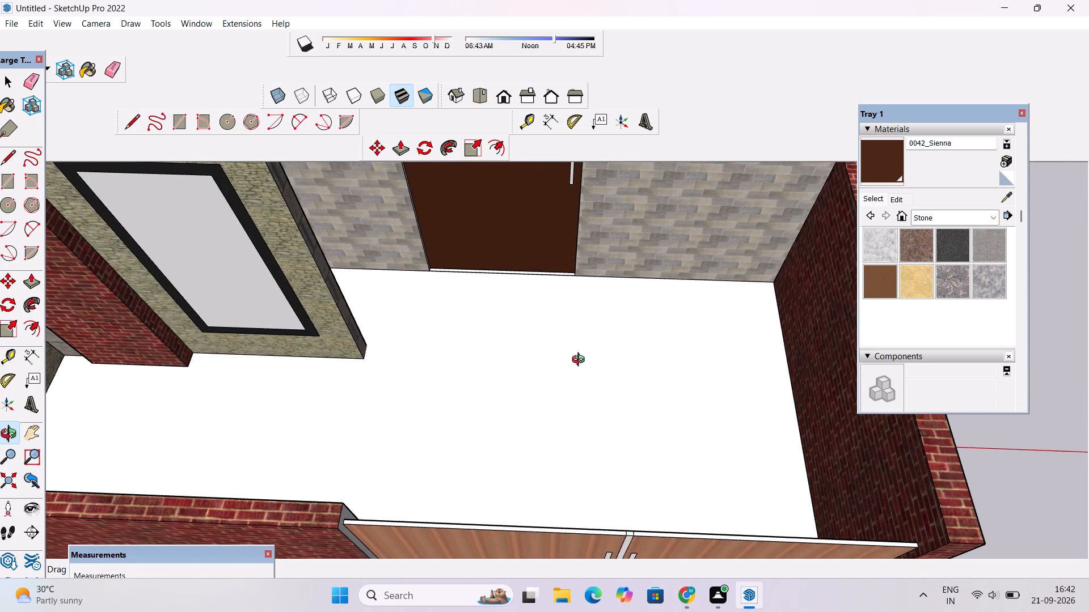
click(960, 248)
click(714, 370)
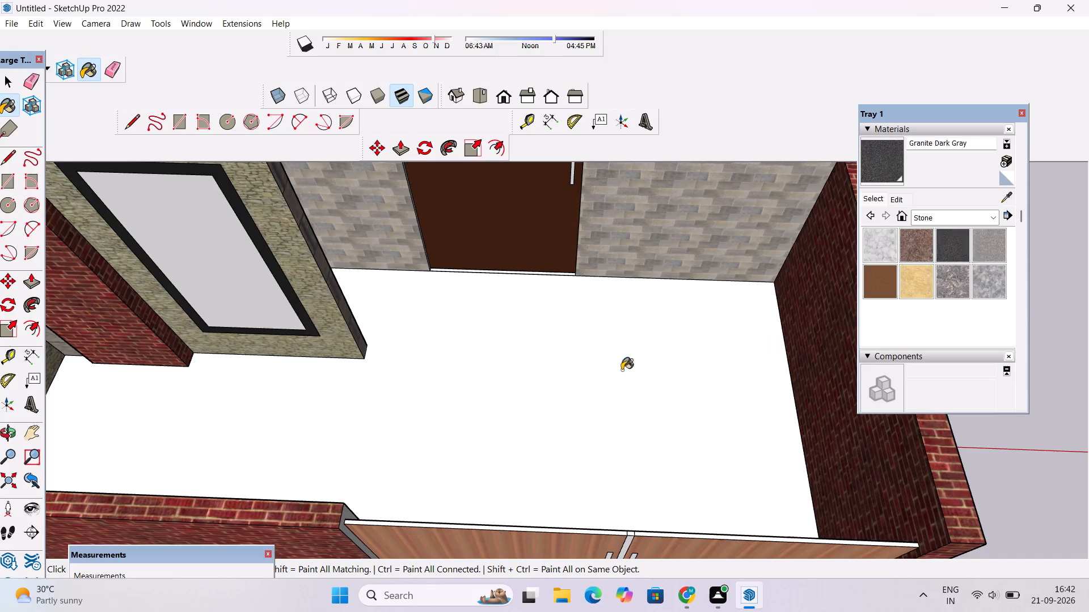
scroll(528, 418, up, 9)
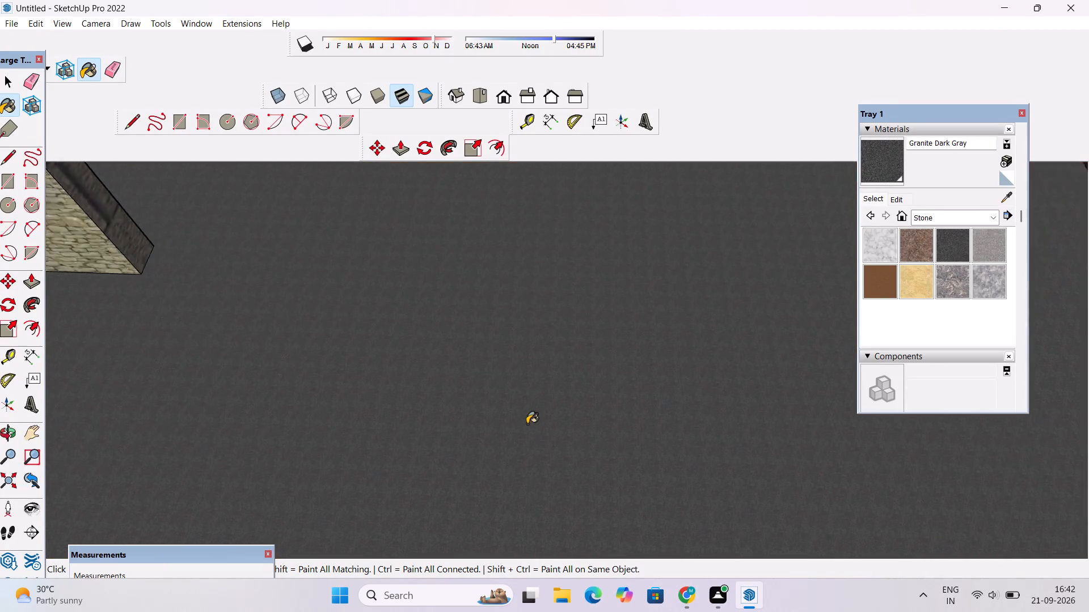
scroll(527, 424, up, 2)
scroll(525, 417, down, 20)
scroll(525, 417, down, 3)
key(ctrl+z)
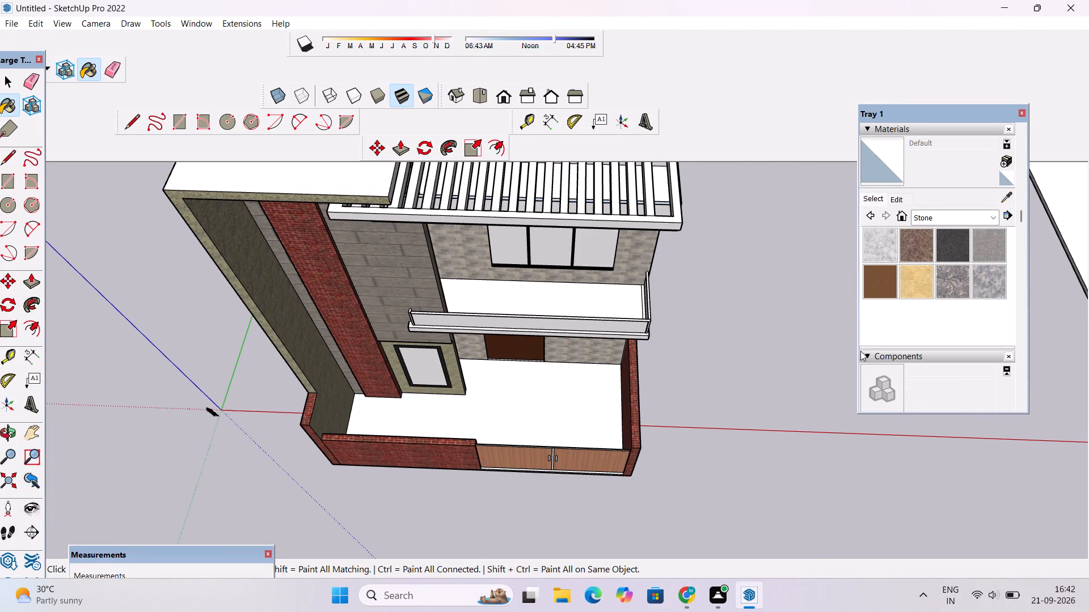
Paint the porch floor with Carrera Marble from the Stone collection.
click(984, 249)
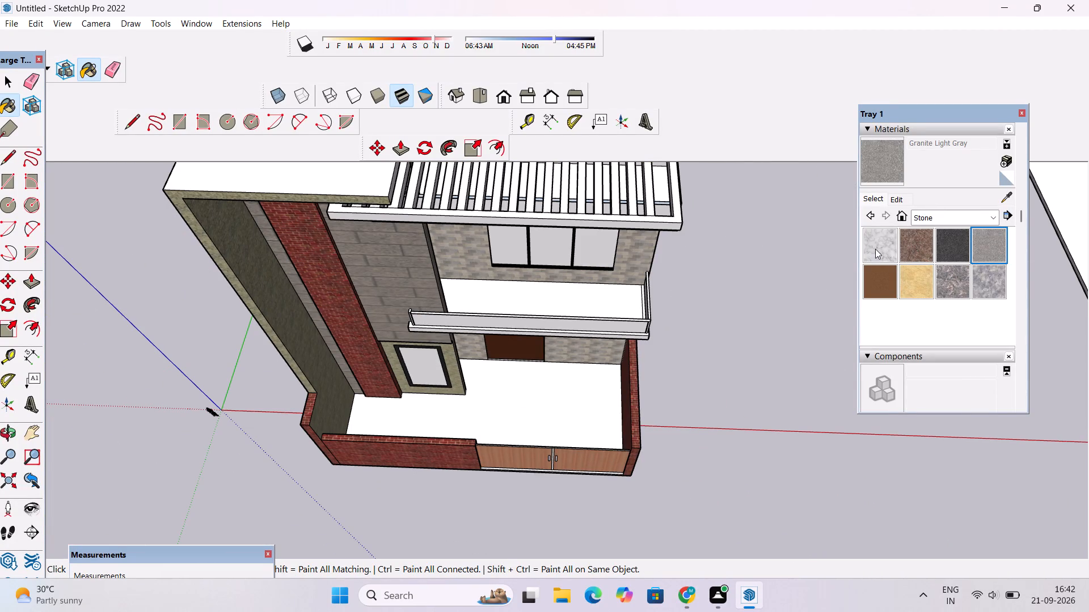
click(875, 249)
click(573, 432)
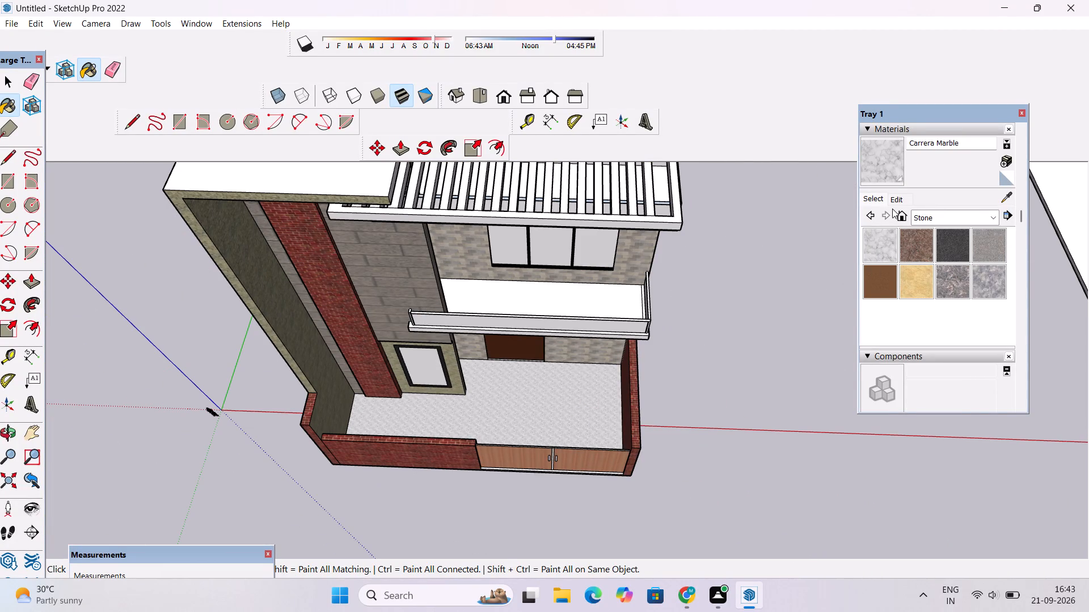
Darken the Carrera Marble material to a mid grey and set its texture size to 6'.
click(895, 204)
click(932, 265)
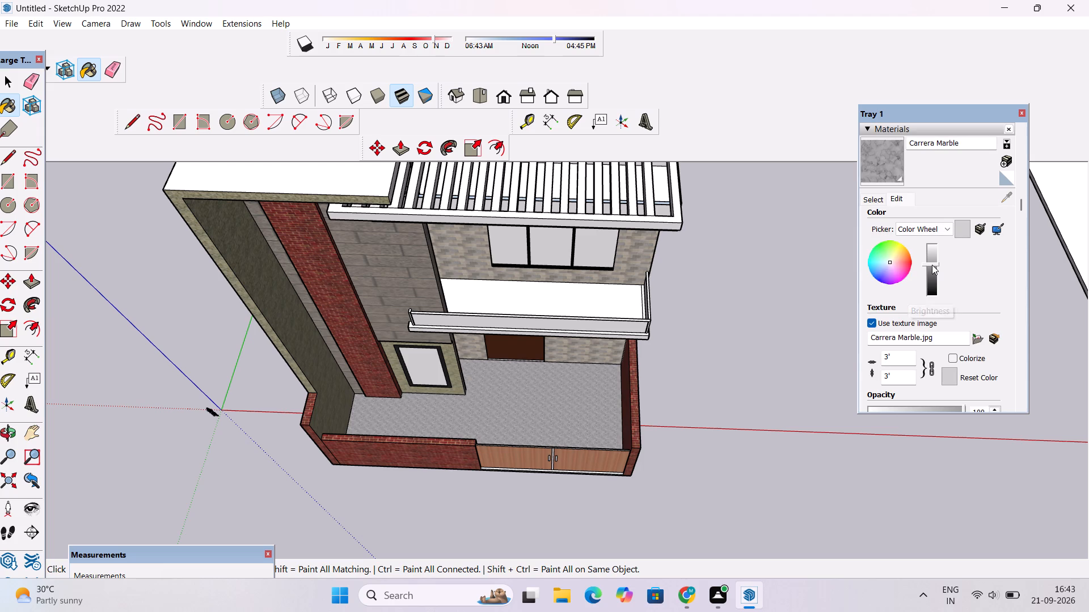
click(898, 368)
click(897, 378)
key(BackSpace)
key(BackSpace)
key(BackSpace)
key(BackSpace)
key(BackSpace)
key(BackSpace)
key(BackSpace)
text(6')
key(Return)
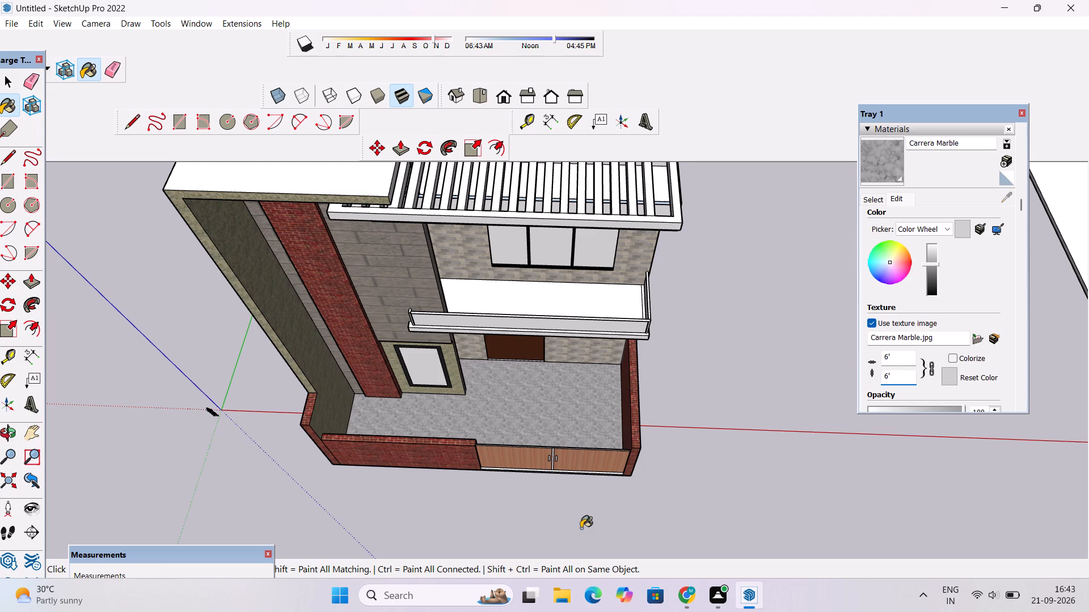
Paint the white base strip beneath the wooden gate with the darkened Carrera Marble.
scroll(611, 482, up, 17)
click(888, 172)
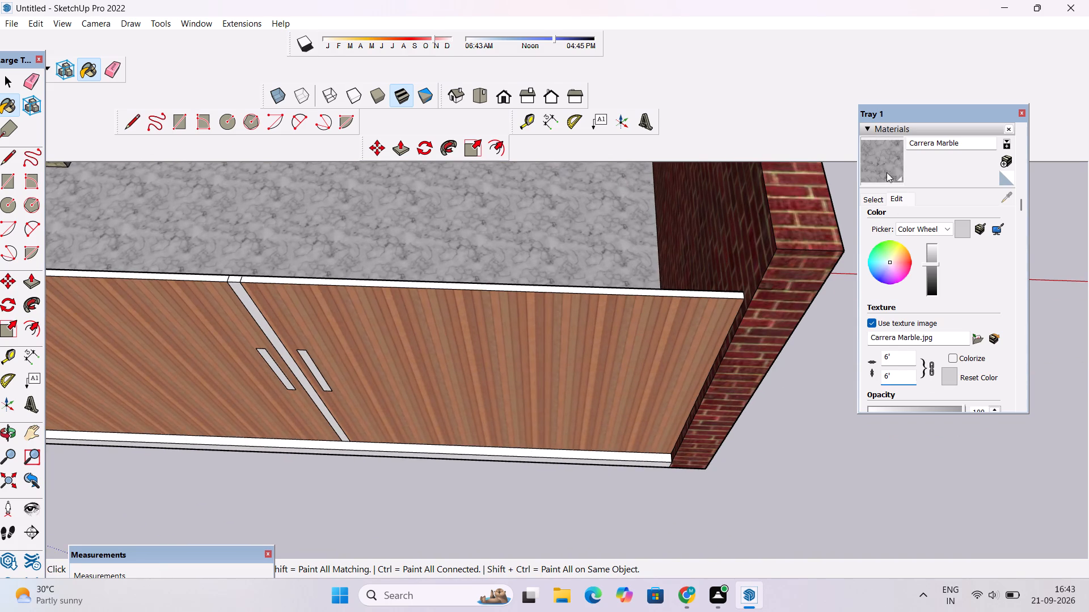
scroll(617, 448, up, 6)
click(613, 462)
click(624, 474)
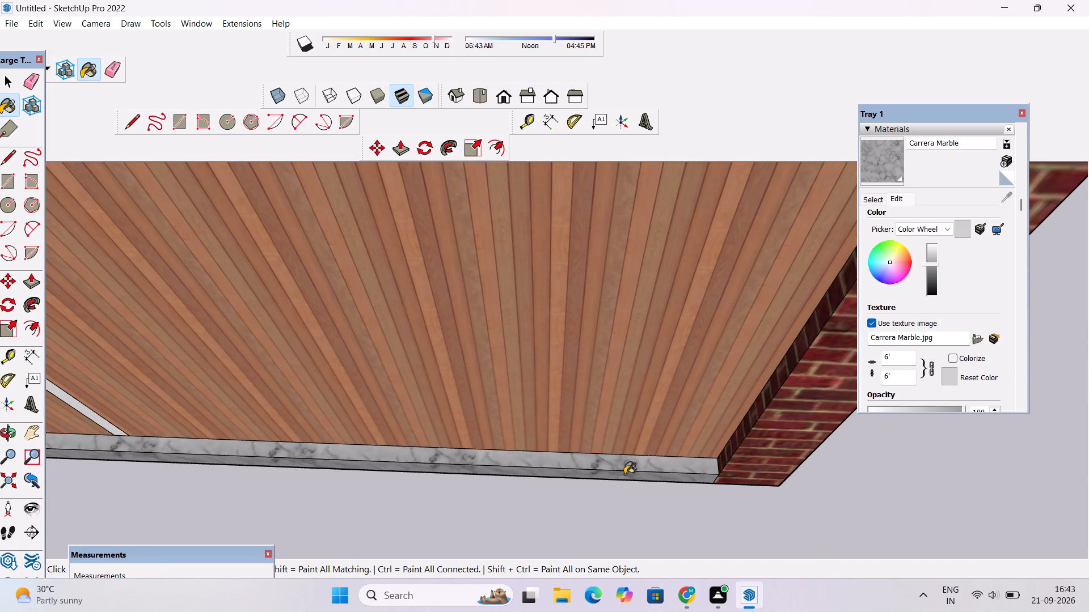
Erase the edge between the porch floor and the white threshold strip at the foot of the brown main door.
scroll(623, 475, down, 12)
key(o)
drag(595, 402, 597, 423)
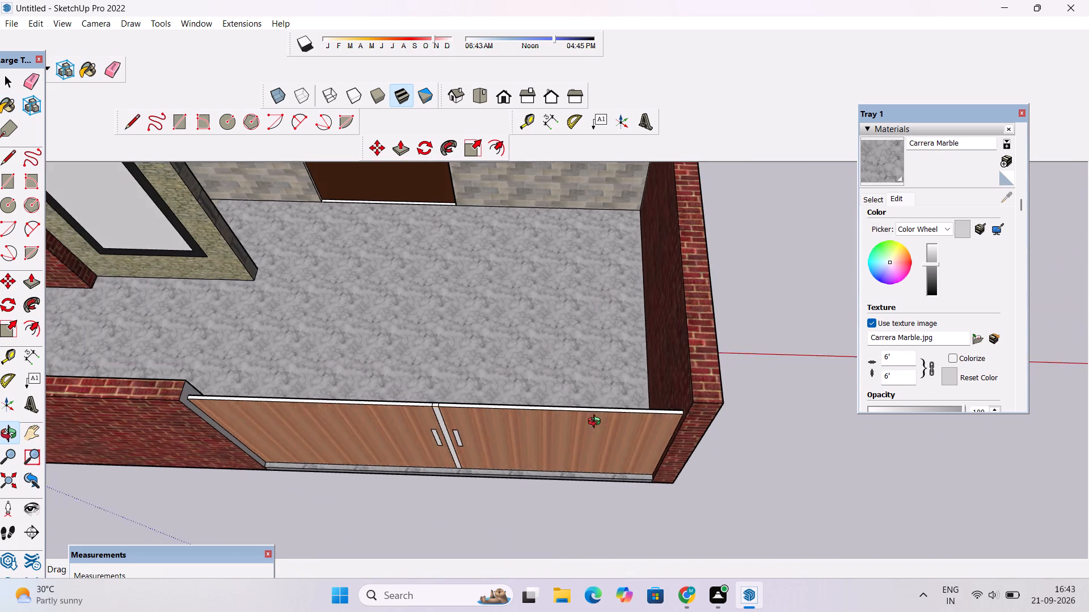
drag(597, 423, 610, 386)
scroll(611, 385, down, 5)
drag(560, 464, 553, 411)
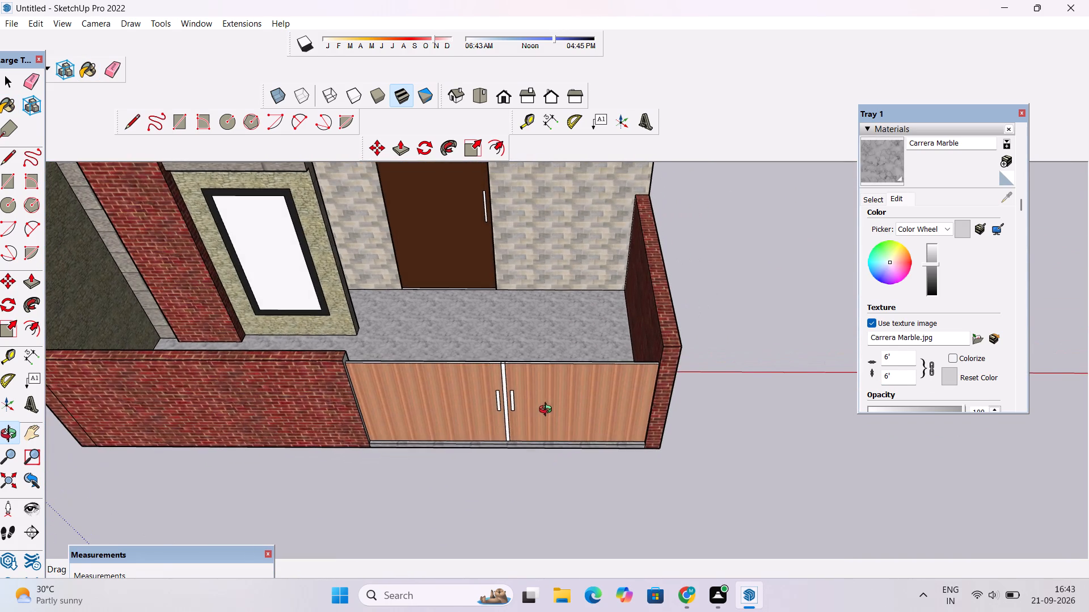
drag(546, 412, 644, 487)
scroll(589, 450, down, 4)
drag(458, 461, 477, 394)
scroll(504, 382, up, 7)
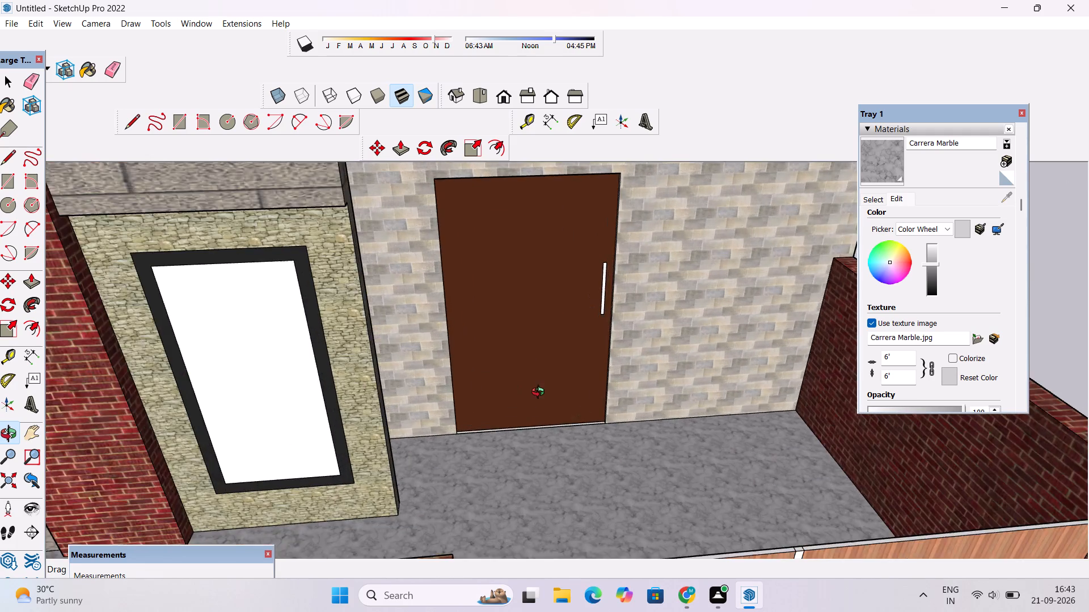
scroll(541, 393, up, 2)
drag(554, 400, 554, 434)
scroll(550, 443, up, 10)
drag(567, 431, 552, 465)
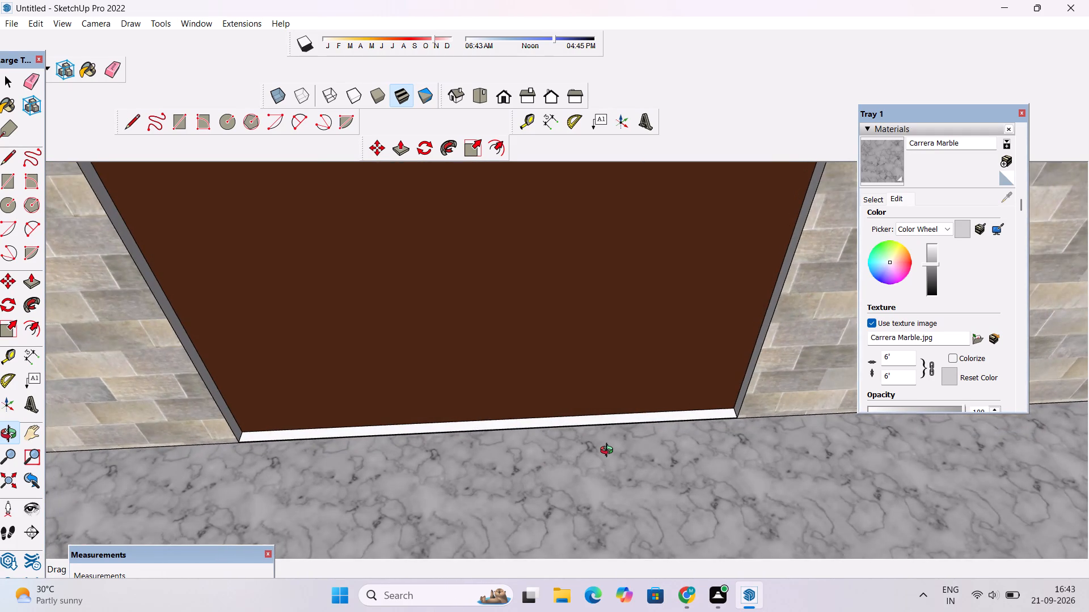
scroll(608, 450, up, 5)
key(e)
drag(617, 398, 620, 410)
scroll(589, 407, down, 19)
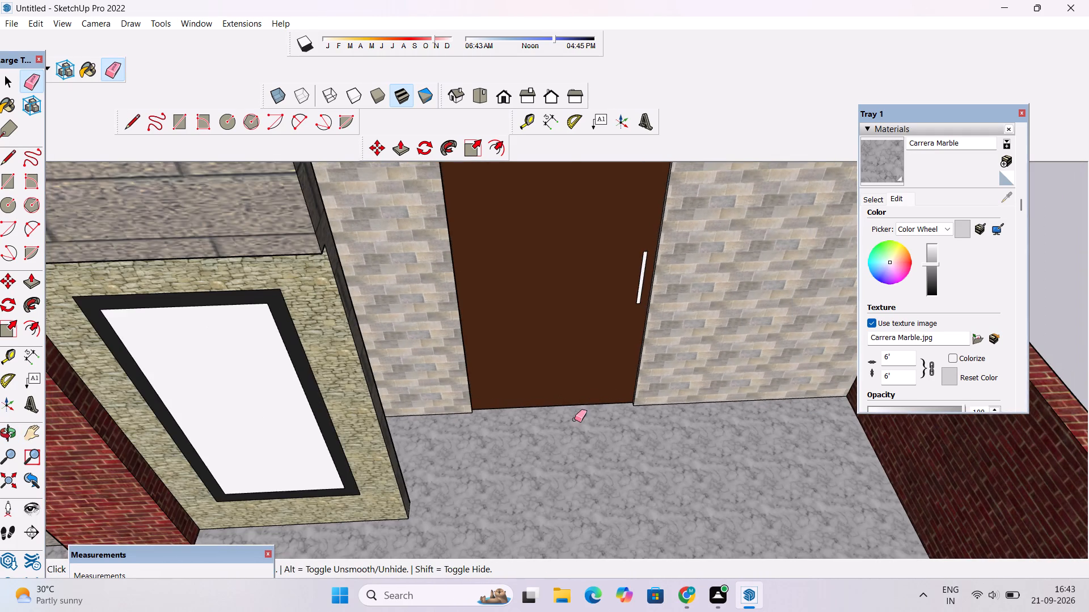
Erase the extra line across the white balcony floor beside its end parapet.
scroll(572, 422, down, 4)
key(o)
drag(567, 430, 558, 334)
scroll(545, 367, down, 4)
shift+drag(545, 387, 540, 482)
scroll(529, 458, down, 5)
drag(554, 432, 568, 546)
scroll(584, 441, up, 8)
drag(615, 381, 501, 384)
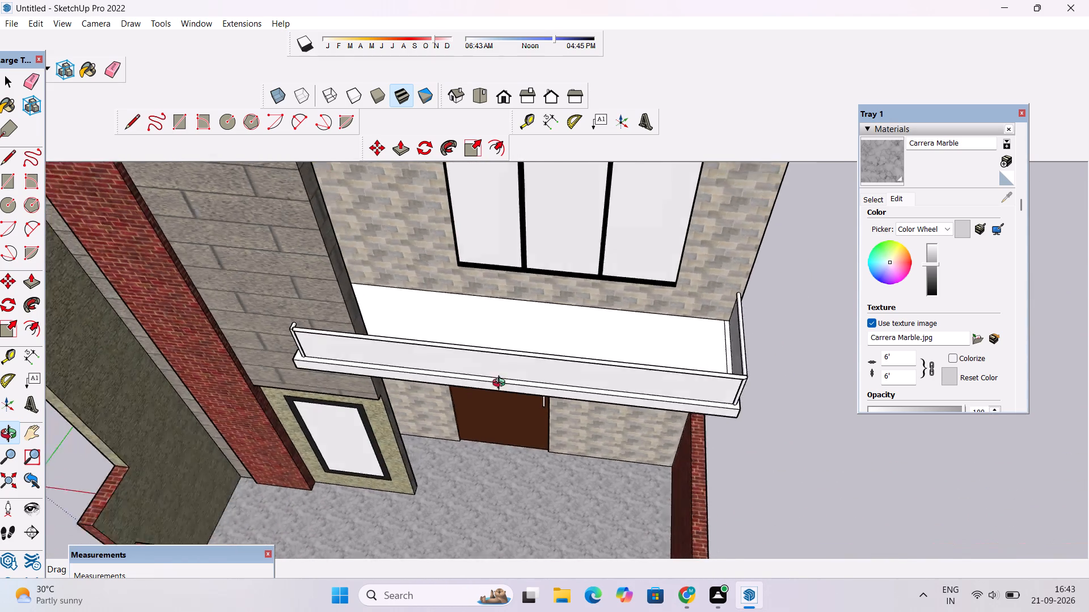
drag(501, 384, 430, 386)
drag(627, 498, 676, 551)
scroll(699, 392, up, 10)
drag(727, 408, 733, 412)
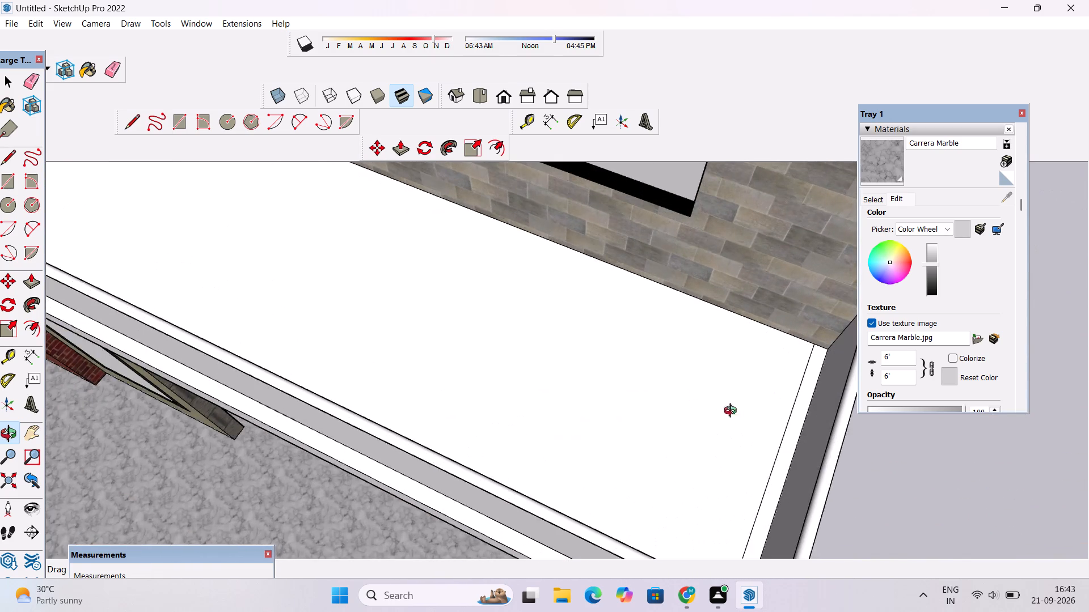
drag(733, 412, 800, 412)
click(809, 406)
key(e)
drag(801, 375, 799, 380)
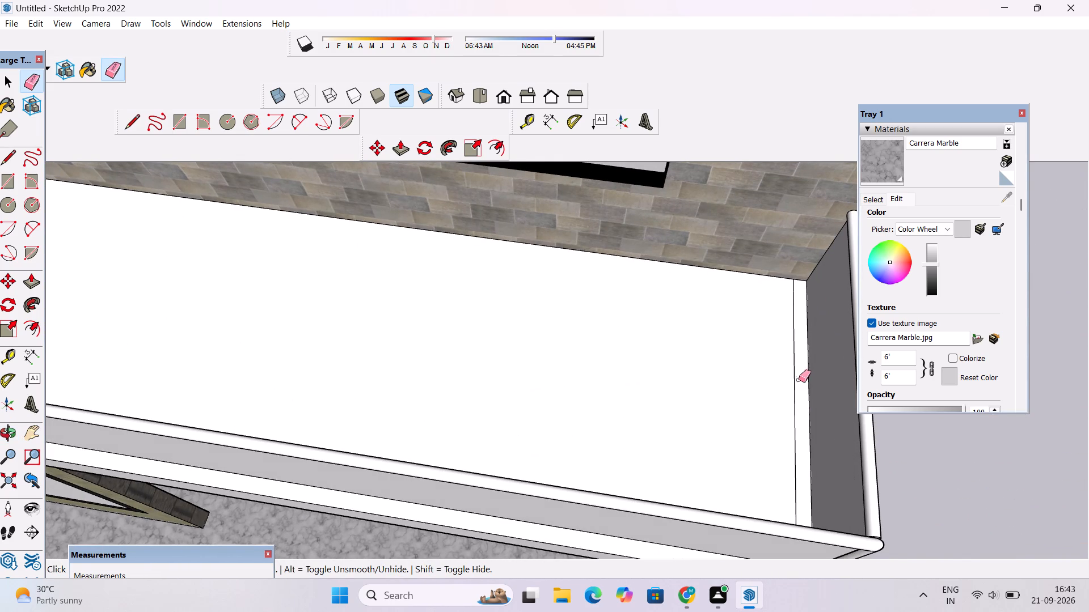
drag(799, 380, 782, 406)
scroll(693, 371, down, 5)
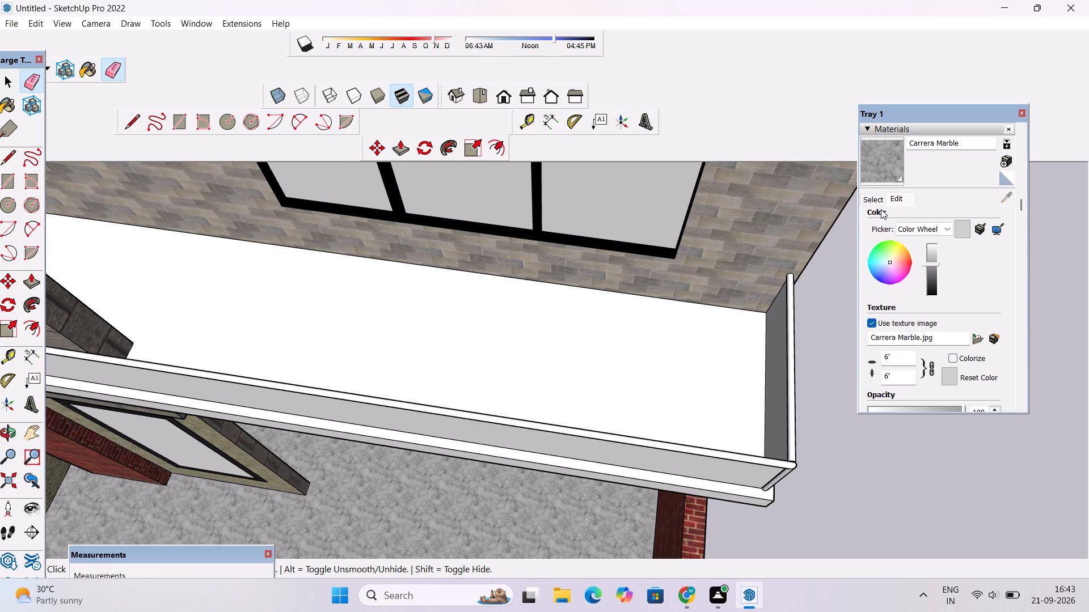
Paint the white upper front wall behind the pergola with Stone Coursed Rough from the Brick, Cladding and Siding materials.
click(882, 203)
click(956, 212)
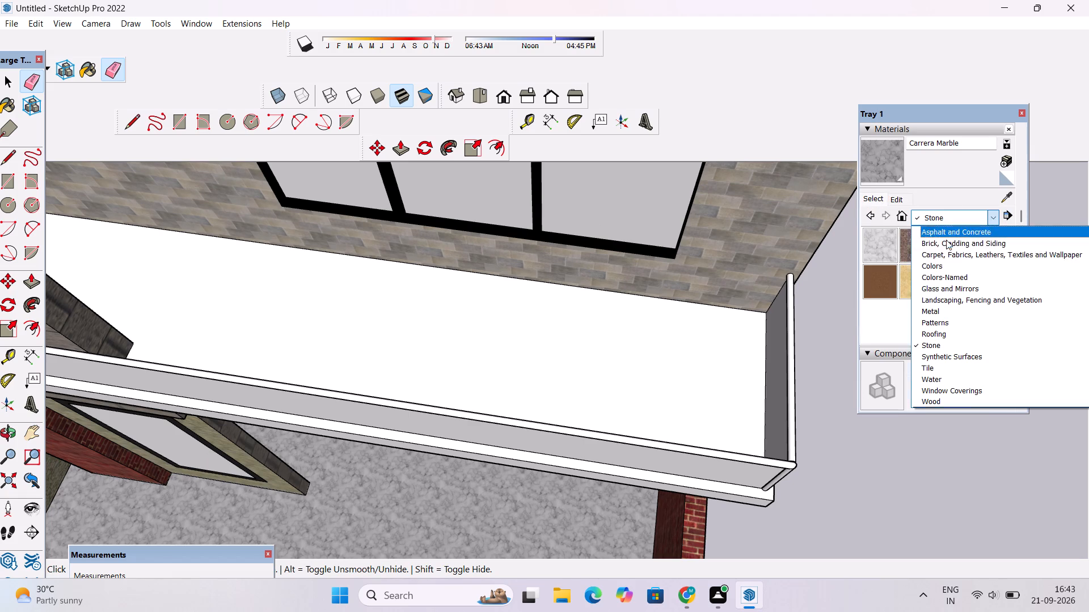
click(940, 272)
scroll(917, 285, down, 1)
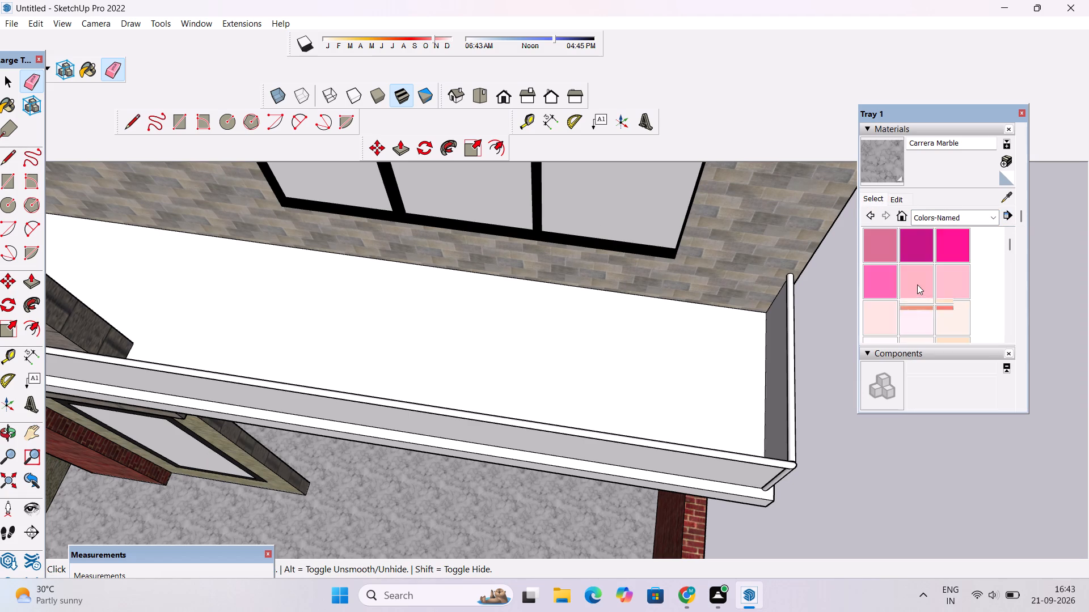
click(947, 218)
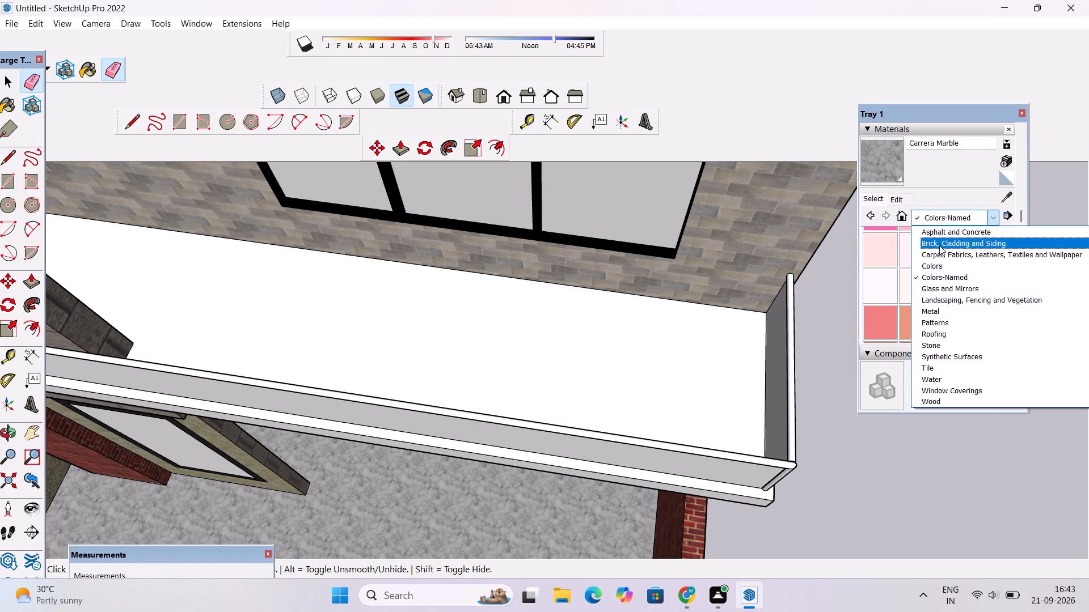
click(942, 242)
scroll(813, 333, down, 14)
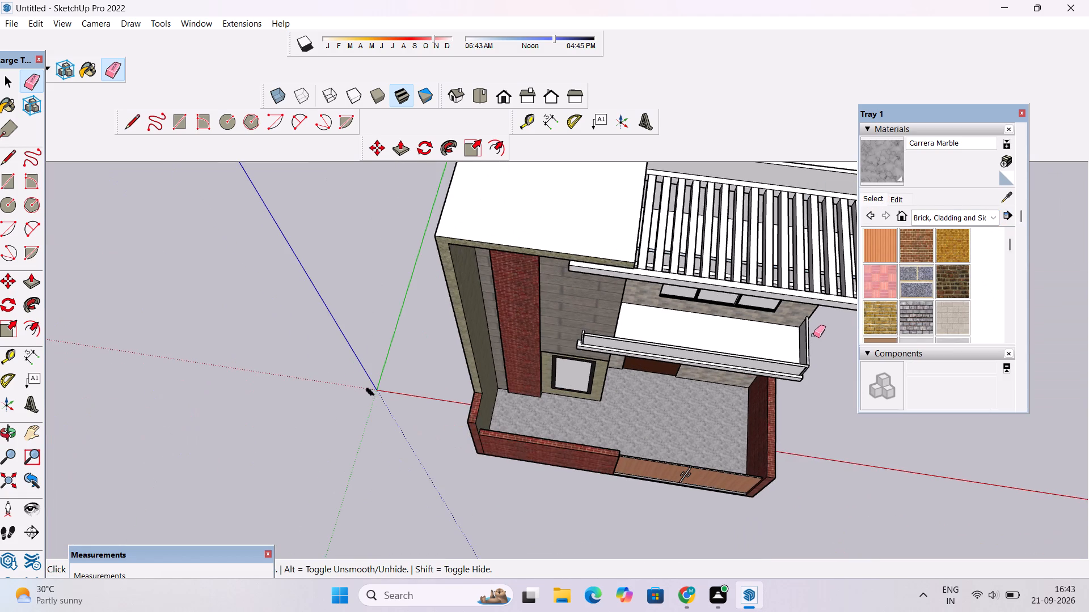
scroll(809, 348, down, 1)
key(o)
drag(812, 380, 820, 308)
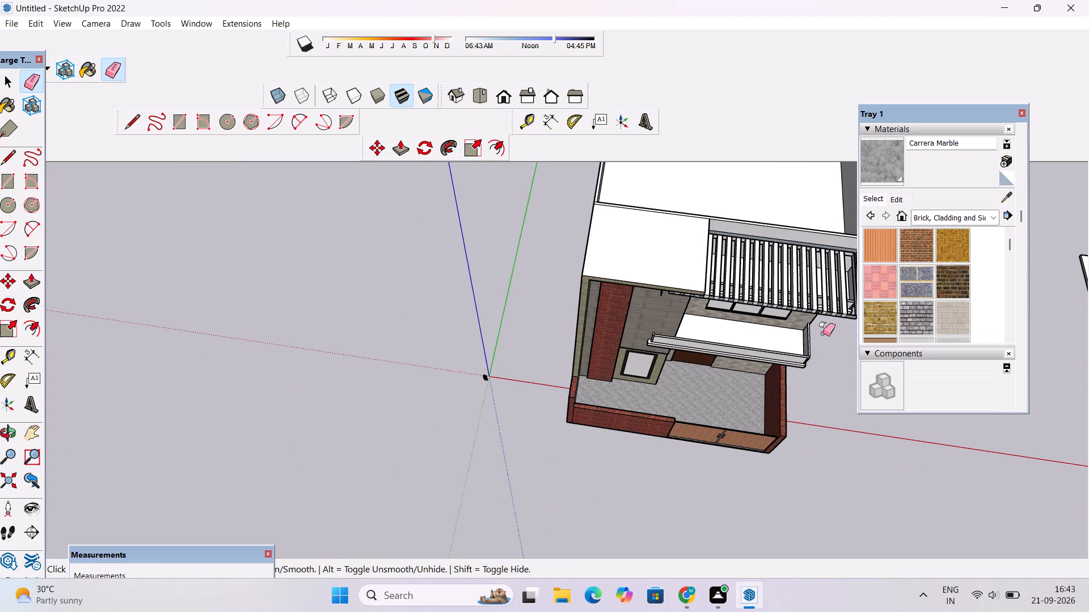
key(ctrl+z)
key(space)
text(o)
drag(682, 402, 762, 318)
scroll(762, 318, down, 4)
shift+drag(792, 314, 694, 331)
scroll(608, 354, up, 4)
drag(645, 372, 605, 282)
scroll(603, 279, up, 4)
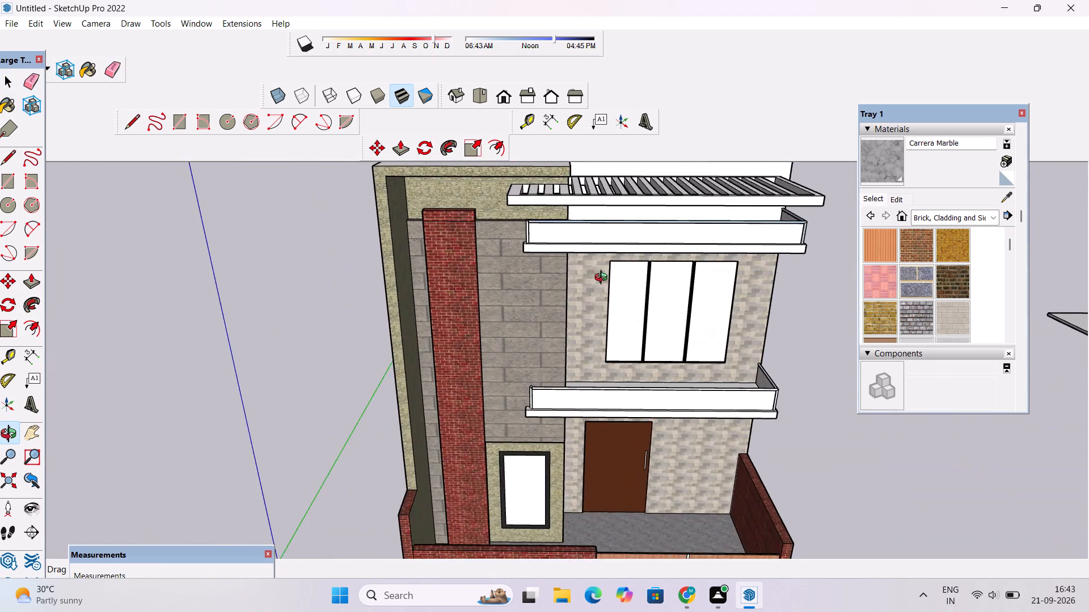
shift+drag(652, 271, 402, 388)
shift+scroll(386, 392, down, 4)
drag(395, 380, 400, 327)
scroll(394, 409, up, 4)
shift+drag(440, 403, 547, 404)
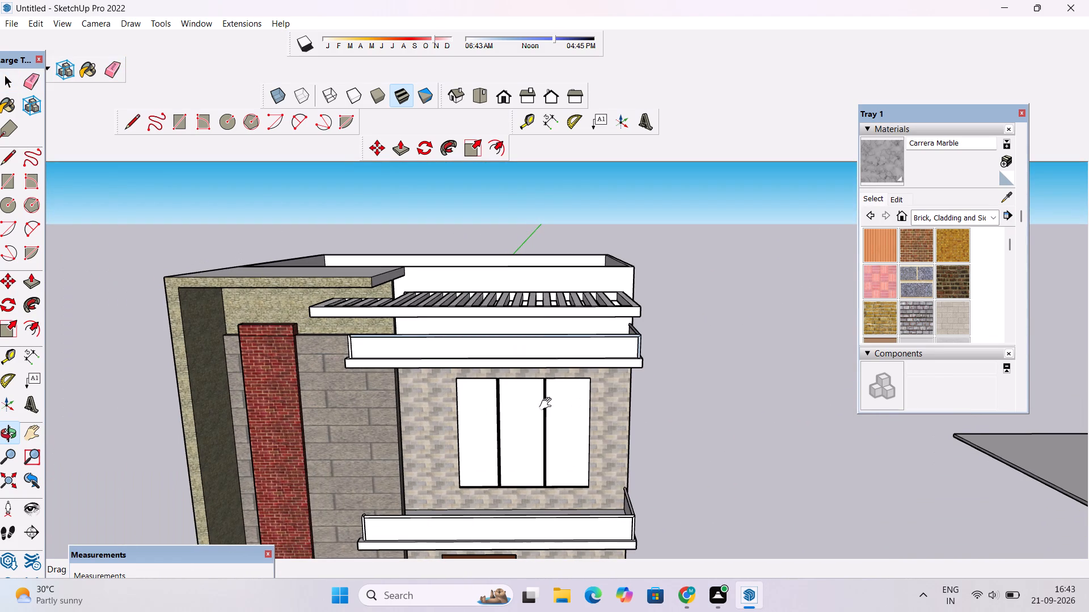
scroll(887, 295, down, 4)
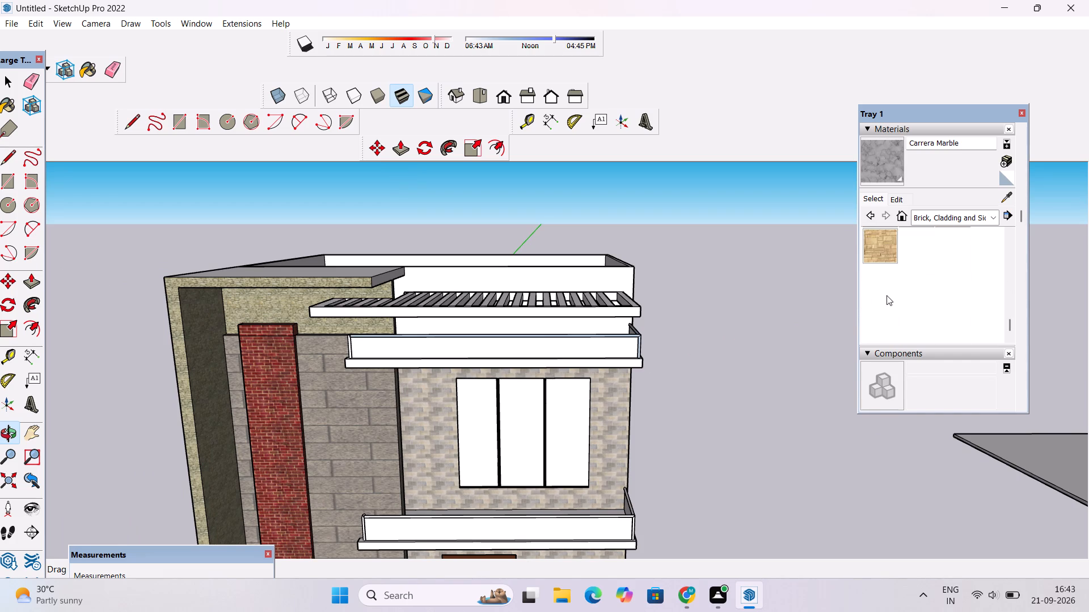
scroll(887, 295, up, 1)
click(888, 267)
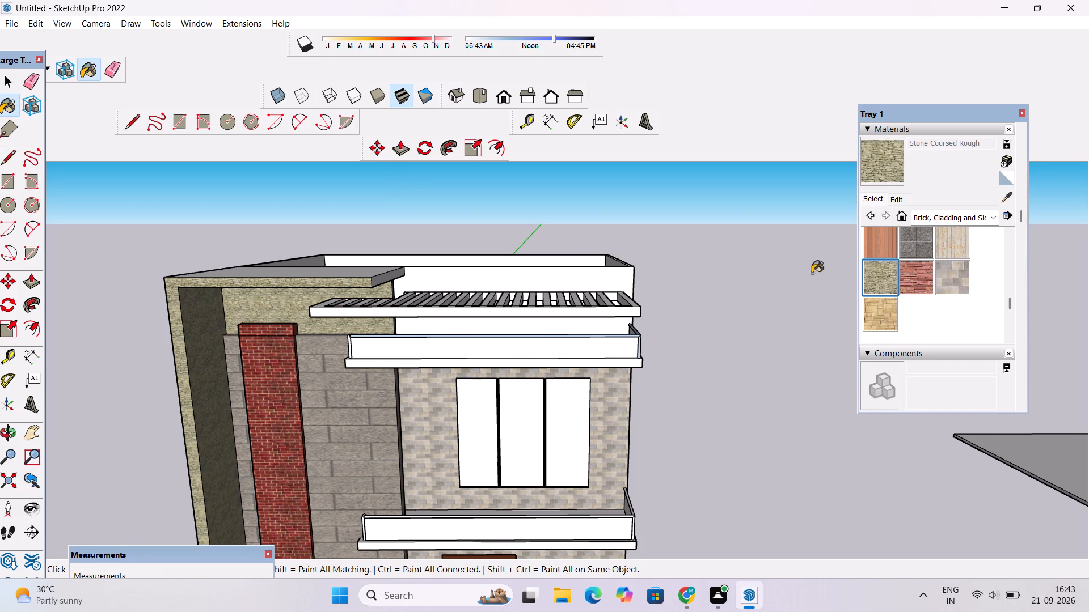
scroll(625, 287, up, 4)
click(623, 280)
scroll(567, 331, down, 4)
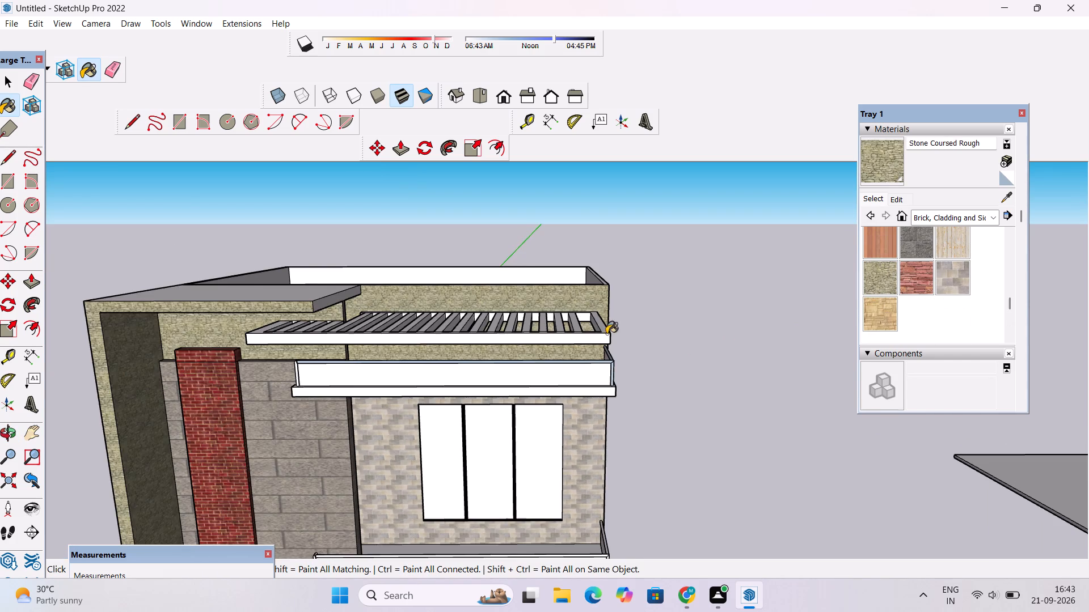
Paint the grey end face of the projecting roof slab beside the pergola with Stone Coursed Rough.
scroll(606, 334, up, 4)
scroll(264, 287, up, 3)
click(229, 278)
scroll(237, 303, up, 6)
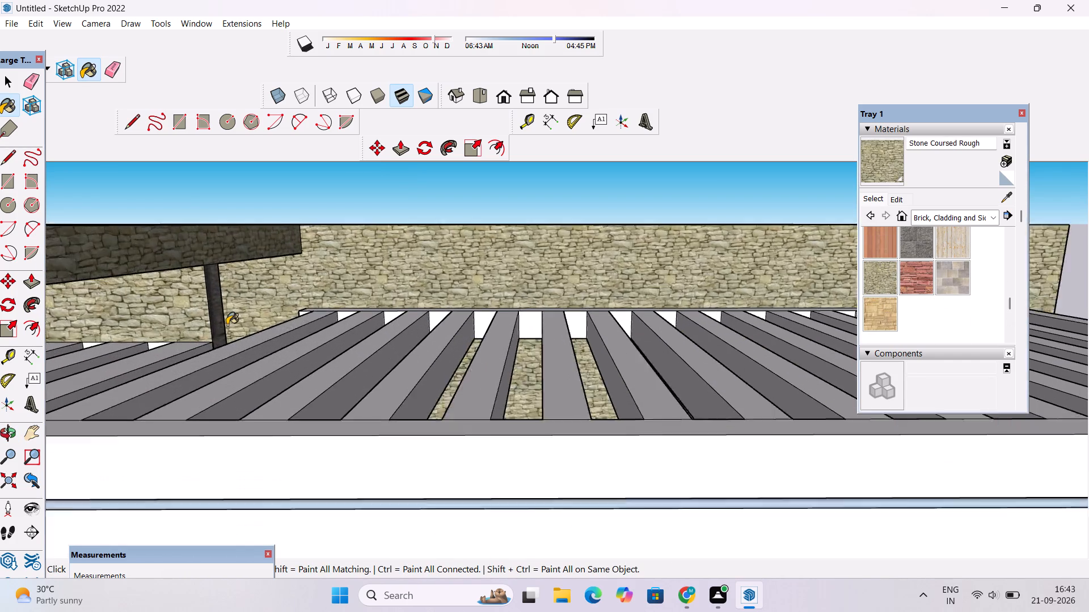
scroll(227, 325, up, 1)
scroll(227, 325, down, 14)
scroll(801, 335, down, 1)
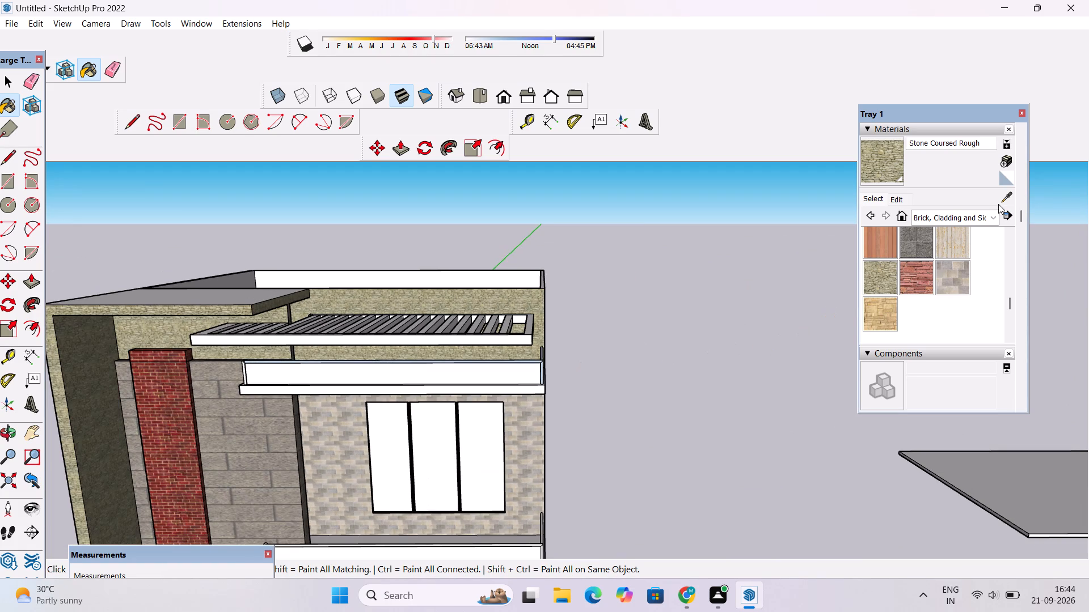
Paint the three panes of the upper-floor window with Translucent Glass Gray from the Glass and Mirrors materials.
click(988, 219)
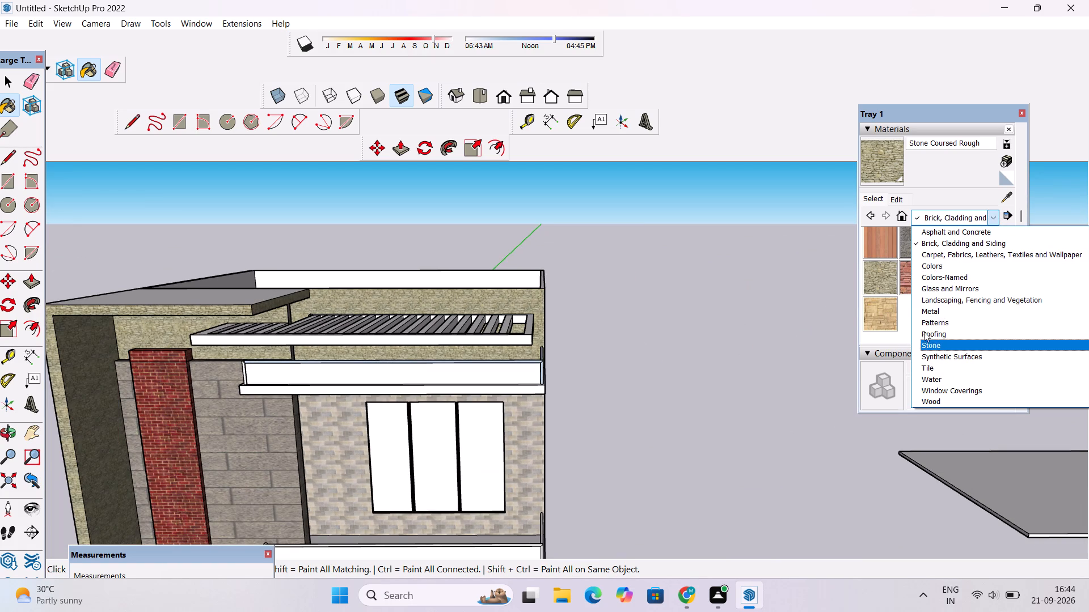
click(943, 284)
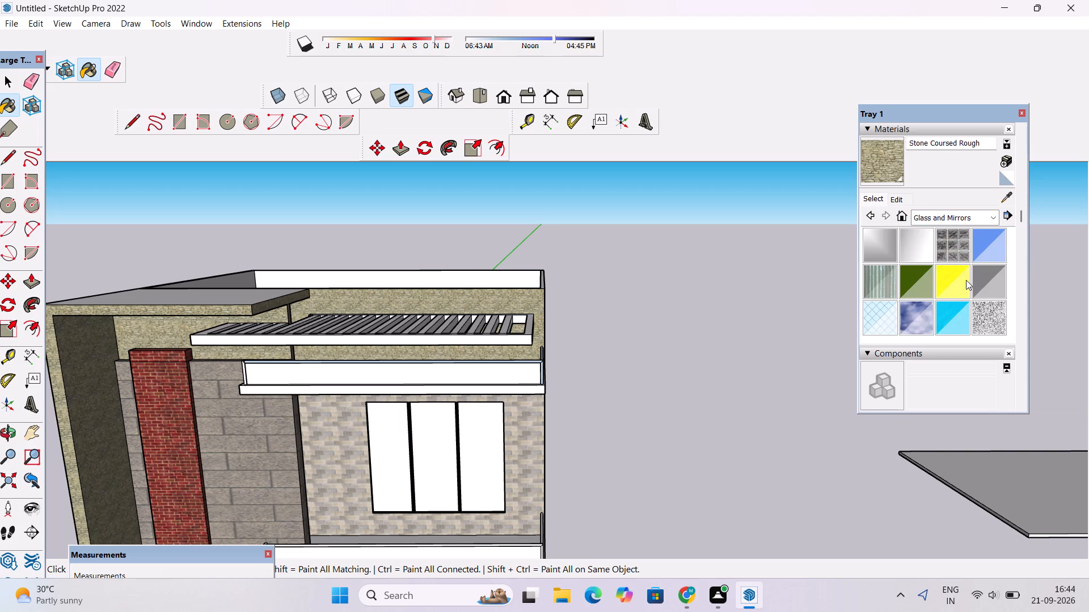
click(986, 283)
scroll(488, 402, down, 7)
scroll(473, 445, up, 5)
click(495, 414)
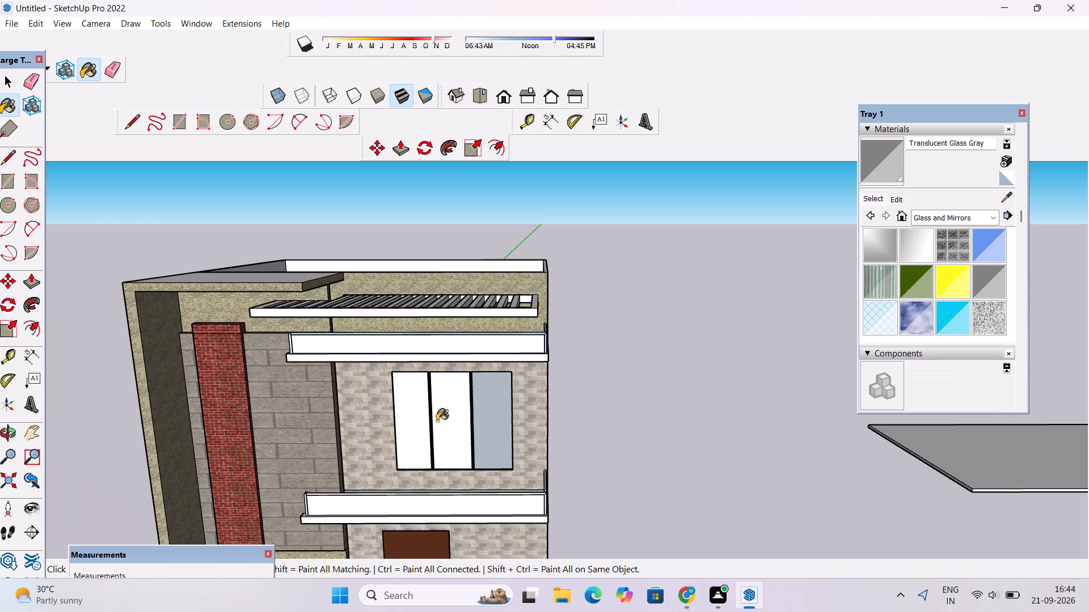
click(441, 417)
click(409, 425)
Paint the outer front parapet faces of the upper and lower balconies with Translucent Glass Gray.
scroll(448, 364, up, 4)
click(476, 331)
scroll(477, 330, down, 5)
scroll(534, 318, up, 2)
scroll(530, 345, down, 10)
scroll(488, 535, up, 5)
scroll(564, 311, up, 4)
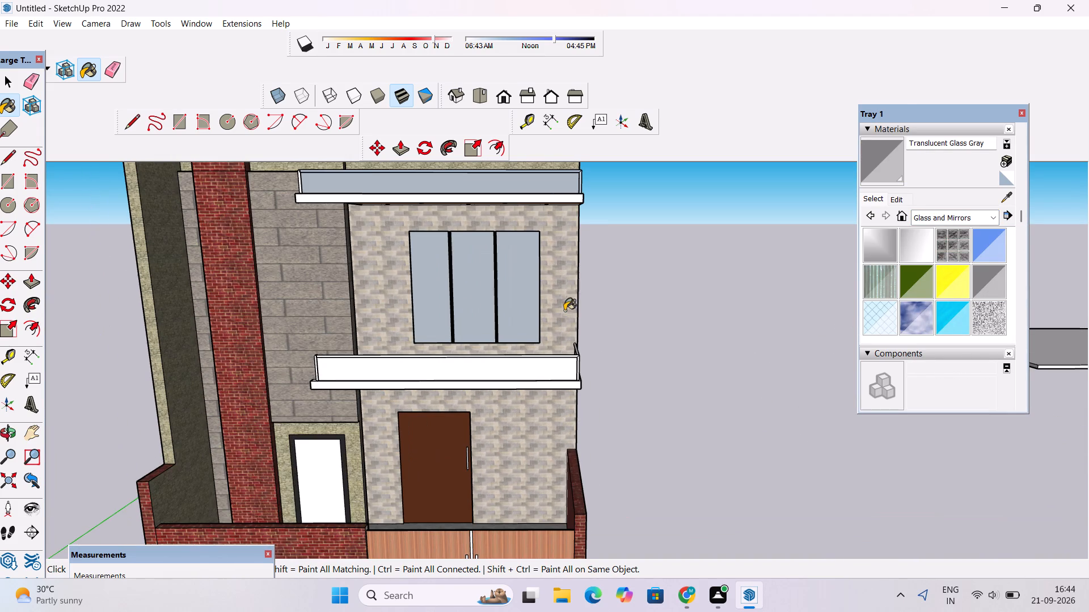
click(562, 376)
Paint the lower balcony's inner front parapet face and outer end parapet face with Translucent Glass Gray.
key(o)
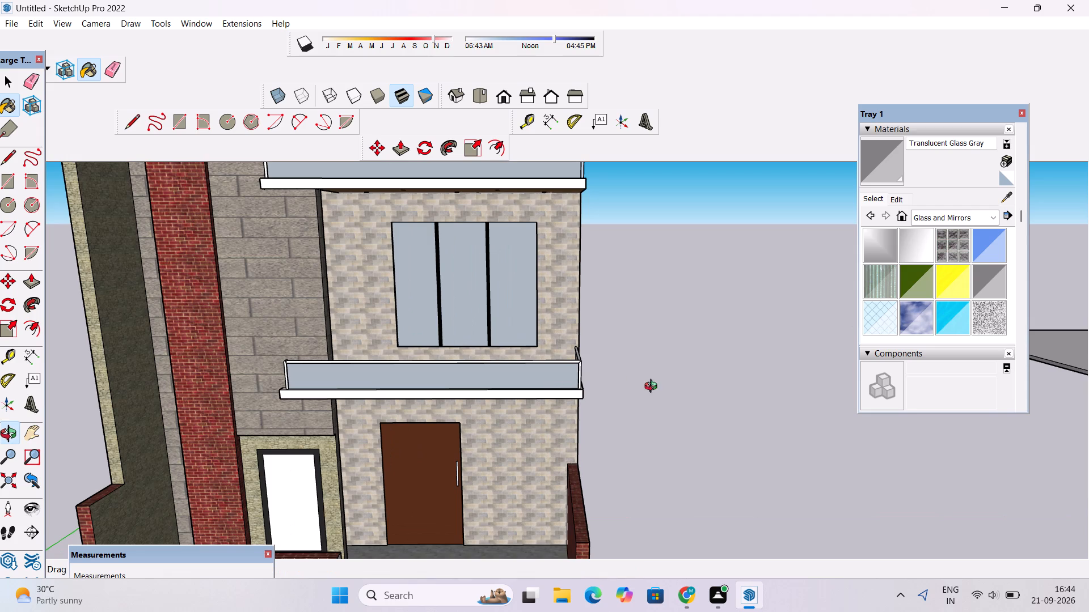
drag(660, 387, 455, 420)
shift+drag(556, 412, 541, 470)
drag(600, 444, 564, 456)
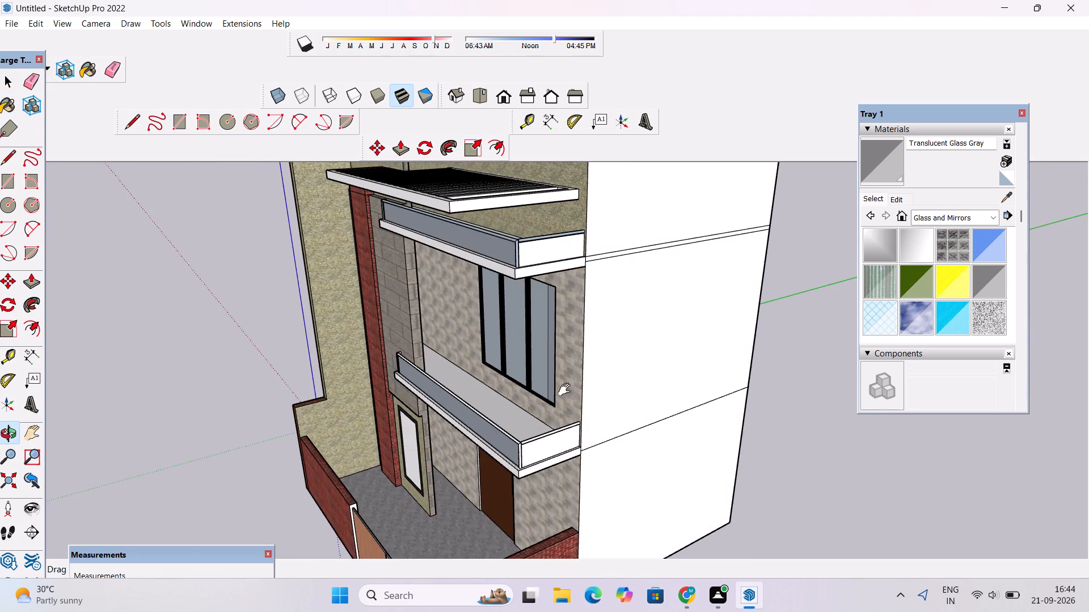
shift+drag(567, 390, 567, 463)
scroll(573, 390, up, 4)
drag(573, 378, 420, 436)
drag(448, 496, 446, 424)
shift+drag(427, 508, 450, 431)
scroll(450, 431, up, 3)
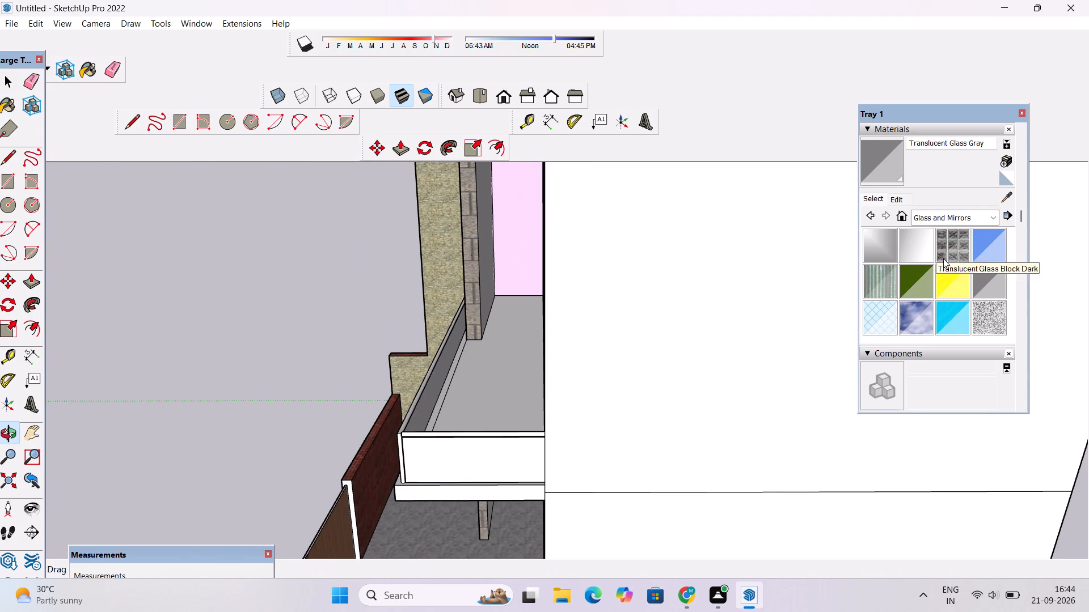
click(984, 286)
scroll(482, 435, up, 10)
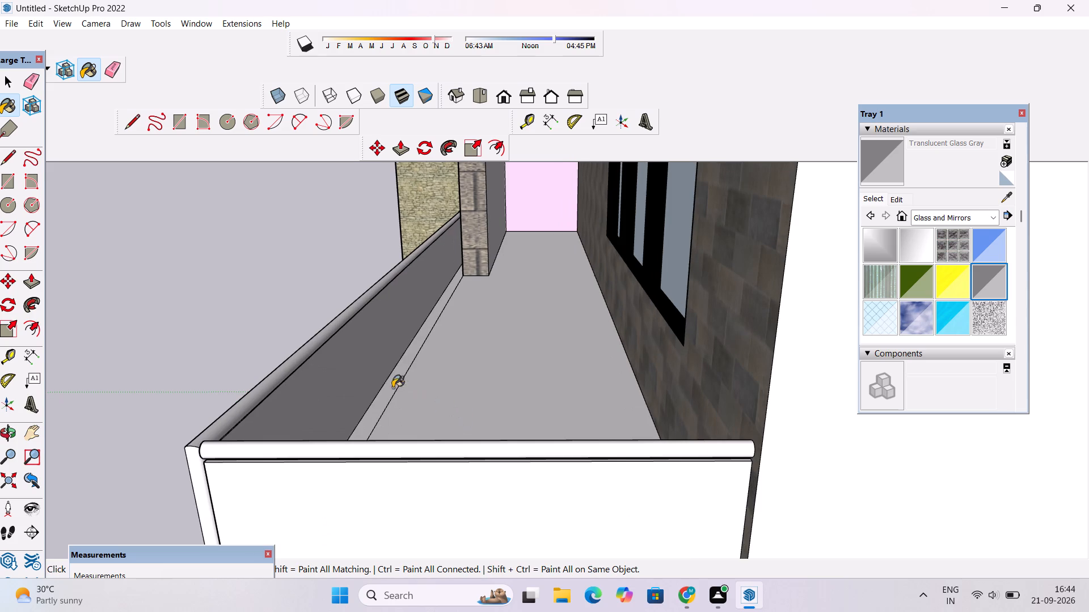
click(358, 373)
scroll(351, 438, down, 4)
click(361, 496)
scroll(402, 467, down, 3)
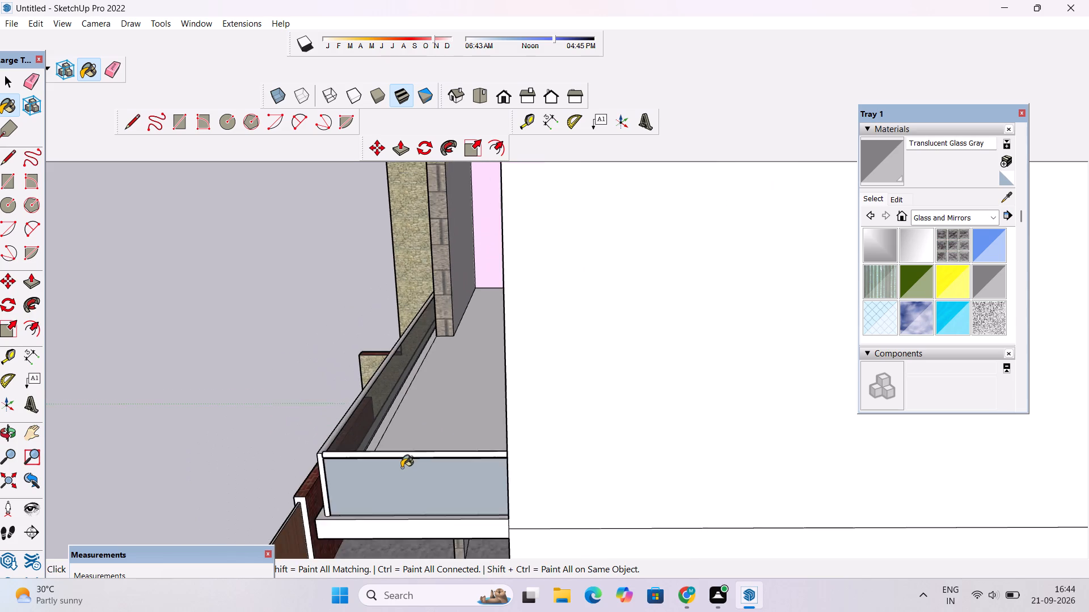
Paint the upper balcony's inner front parapet face and outer end parapet face with Translucent Glass Gray.
scroll(402, 467, down, 16)
scroll(392, 346, up, 6)
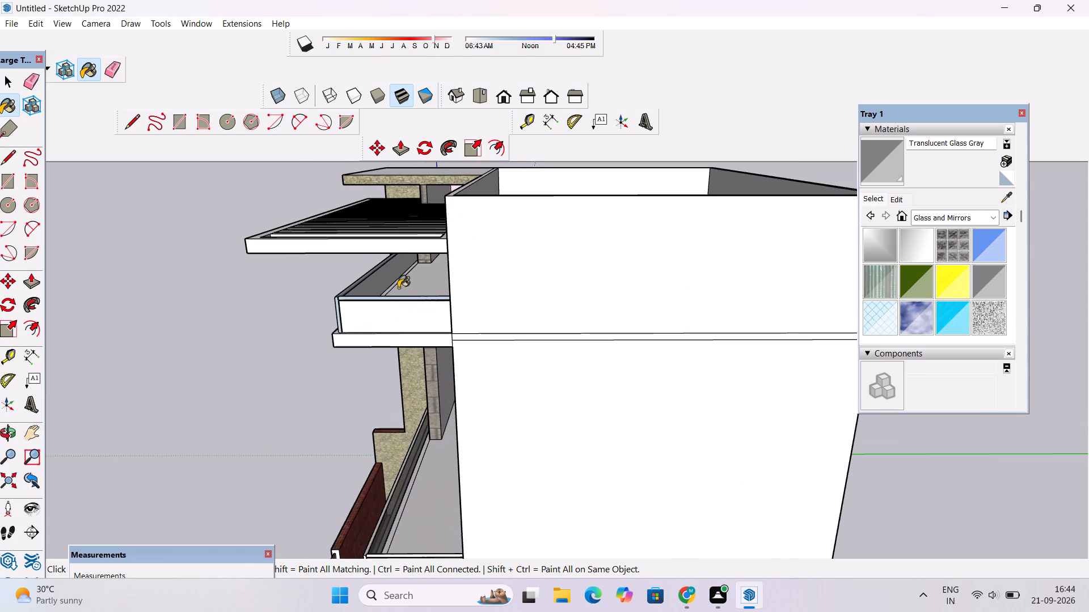
scroll(385, 274, up, 10)
click(381, 277)
click(358, 490)
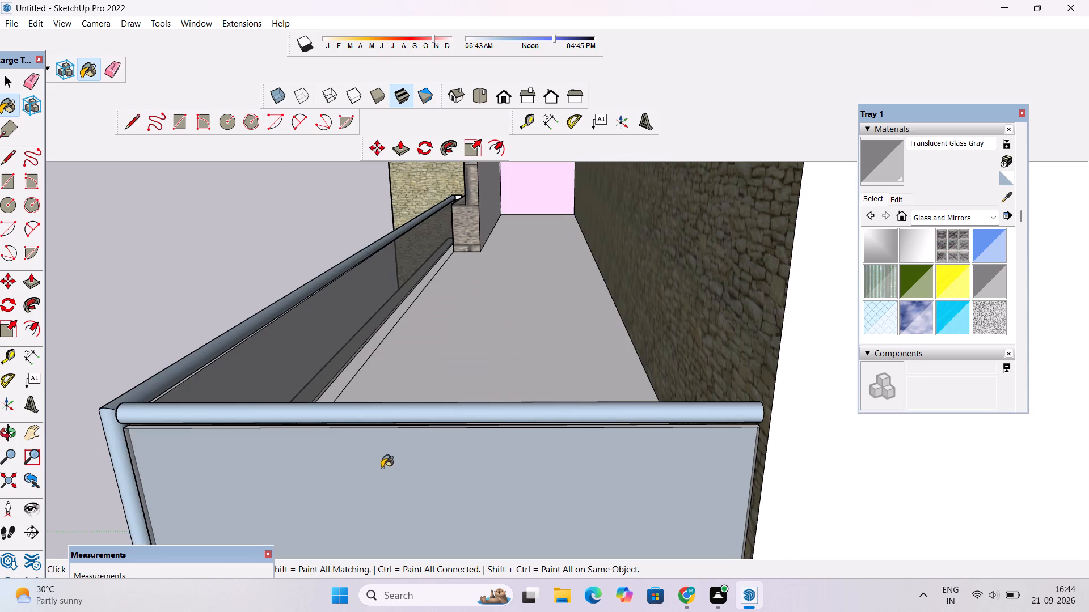
Paint the inner face of the upper balcony's end parapet with Translucent Glass Gray.
key(o)
scroll(391, 458, down, 5)
drag(332, 462, 939, 398)
drag(847, 402, 874, 423)
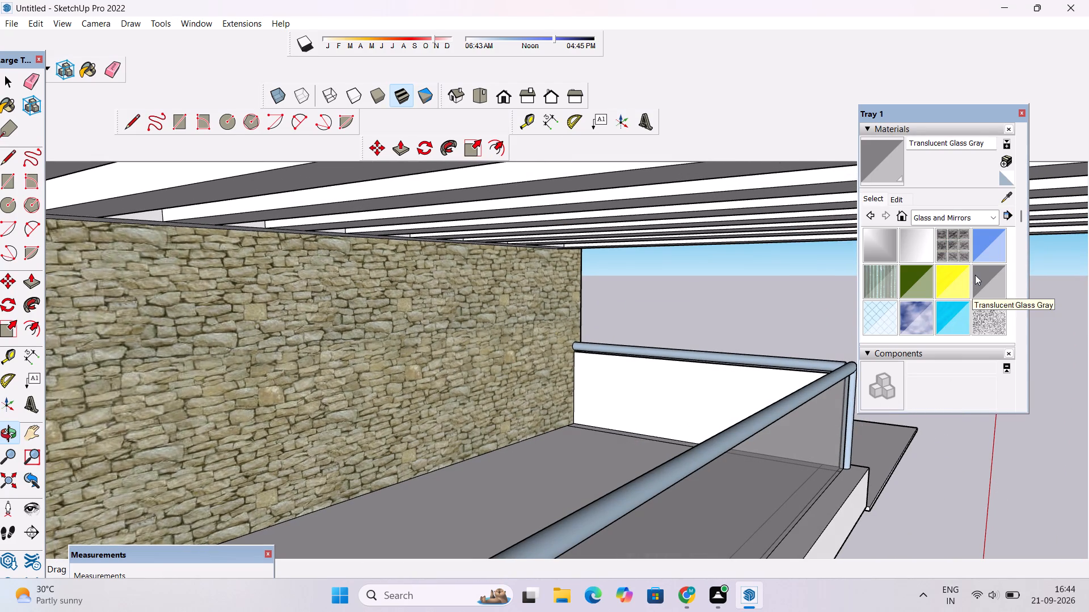
click(975, 275)
click(663, 402)
scroll(469, 348, down, 20)
scroll(469, 348, down, 1)
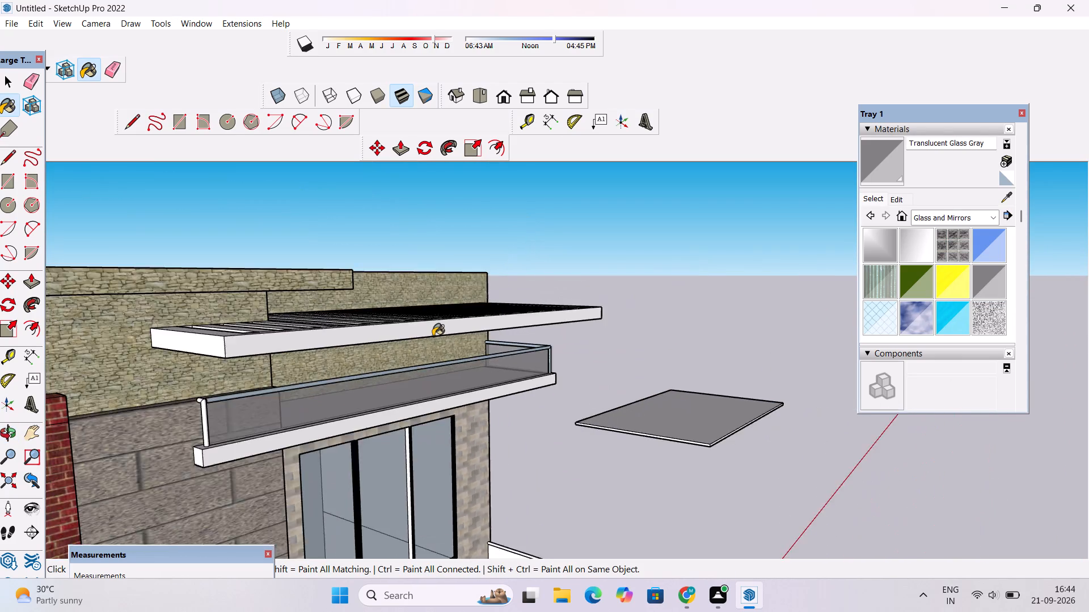
Paint the inner face of the lower balcony's end parapet with Translucent Glass Gray.
scroll(433, 336, down, 13)
key(o)
shift+drag(469, 509, 512, 395)
scroll(512, 299, up, 9)
drag(536, 364, 576, 410)
drag(522, 436, 553, 407)
scroll(558, 397, down, 5)
drag(541, 367, 577, 372)
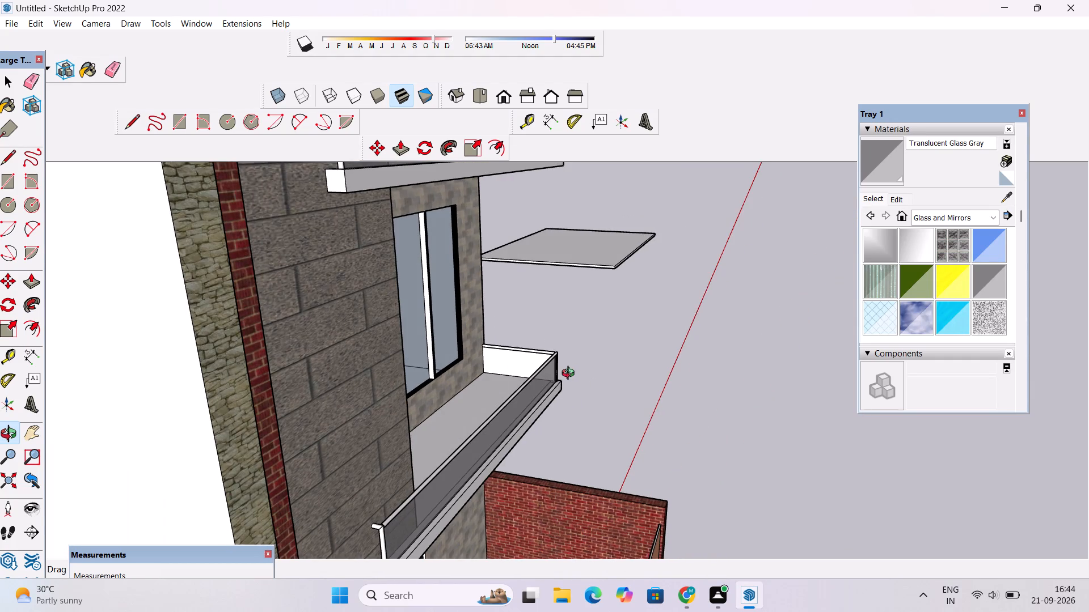
shift+drag(562, 388, 562, 356)
drag(528, 367, 529, 393)
scroll(484, 386, up, 2)
shift+drag(496, 383, 547, 389)
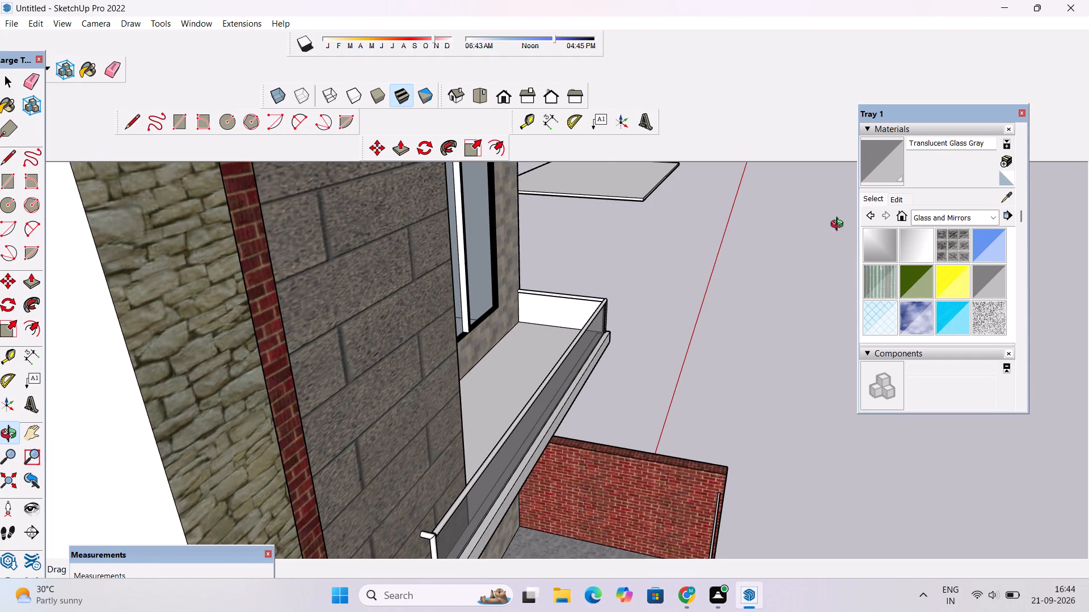
click(981, 280)
scroll(556, 341, up, 3)
click(573, 293)
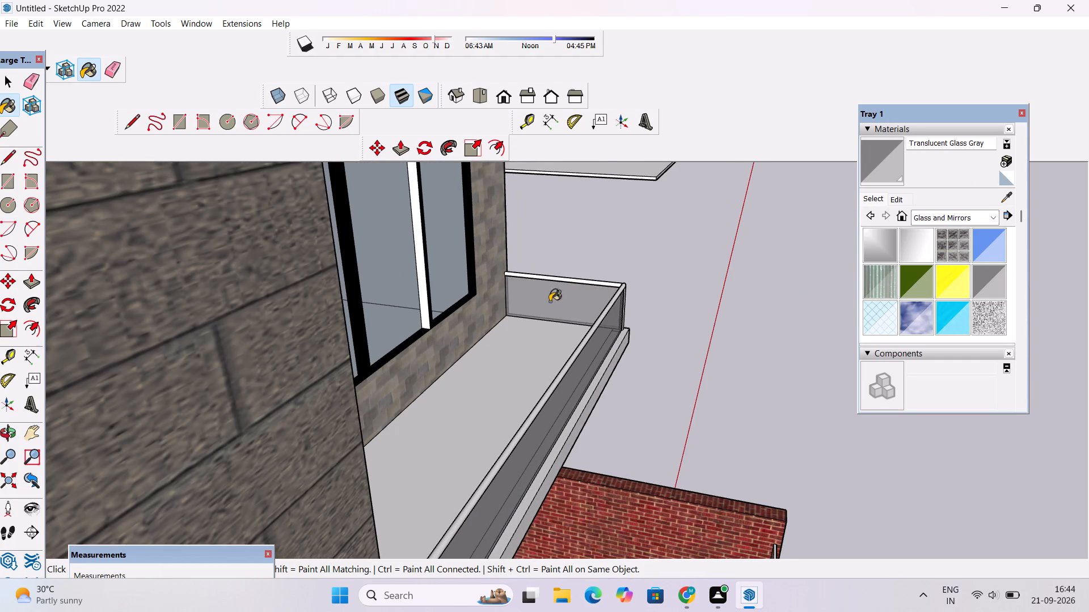
scroll(466, 311, down, 3)
Examine the glazed balconies and the front facade from above and from below.
key(o)
drag(767, 353, 411, 420)
scroll(421, 414, down, 3)
shift+drag(450, 389, 453, 458)
scroll(453, 458, down, 6)
drag(451, 460, 483, 364)
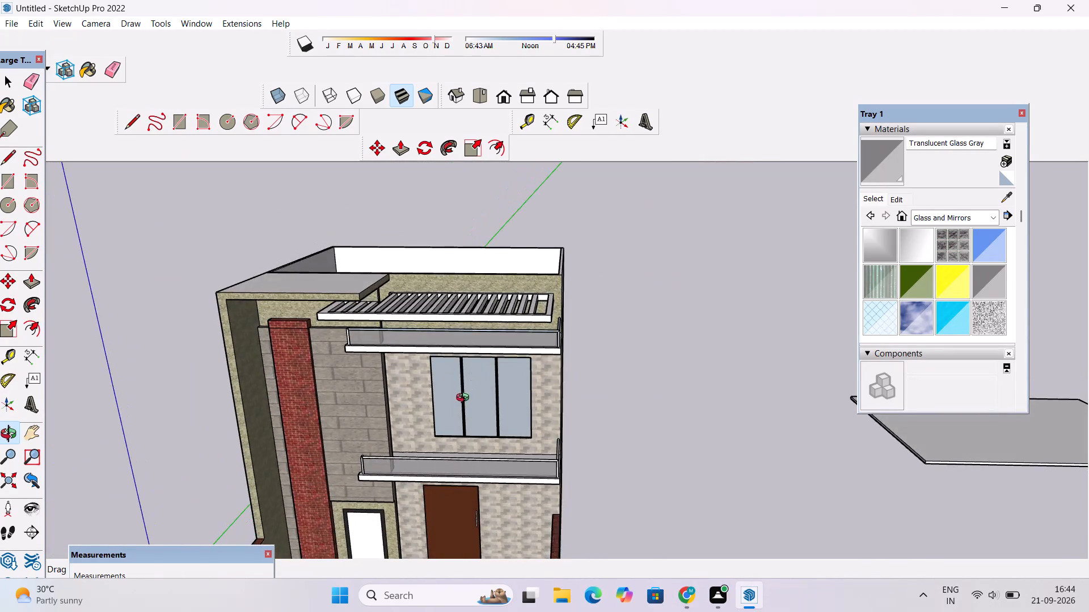
shift+drag(453, 409, 516, 342)
scroll(534, 322, up, 4)
drag(652, 353, 628, 203)
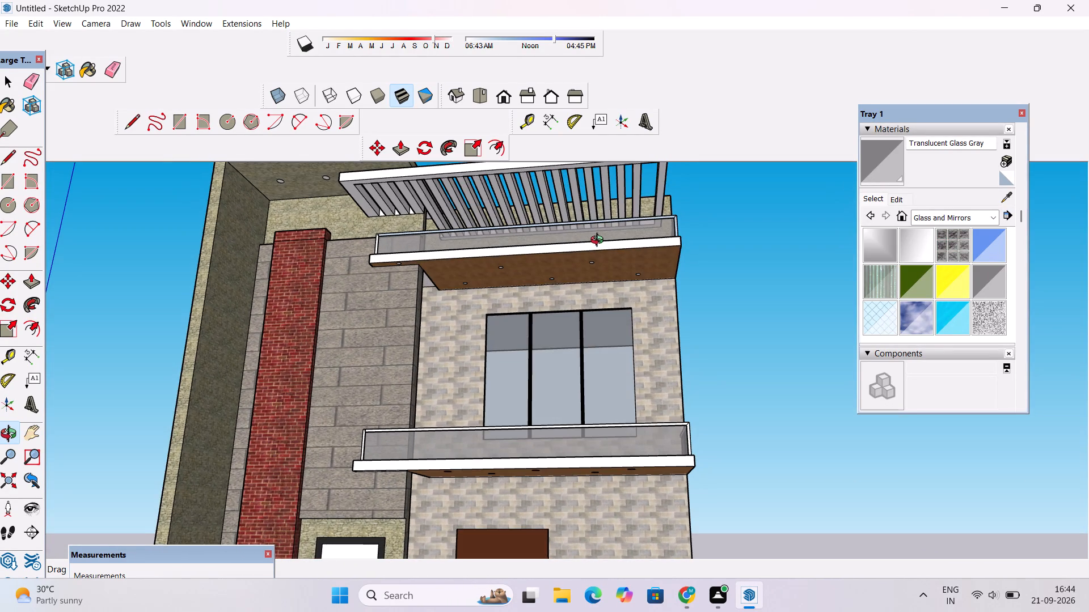
drag(599, 249, 635, 396)
Paint the white pane of the ground-floor window beside the main door with Translucent Glass Gray.
scroll(561, 317, down, 2)
drag(562, 305, 587, 358)
drag(585, 309, 582, 332)
drag(617, 386, 572, 360)
shift+drag(571, 352, 578, 325)
drag(578, 430, 575, 348)
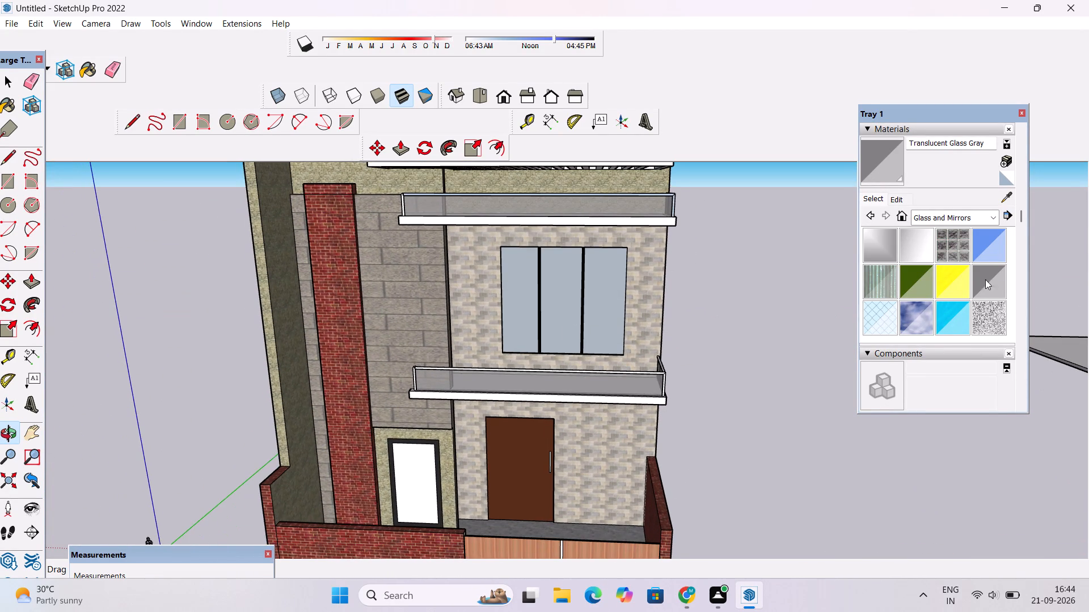
click(986, 291)
scroll(437, 467, up, 3)
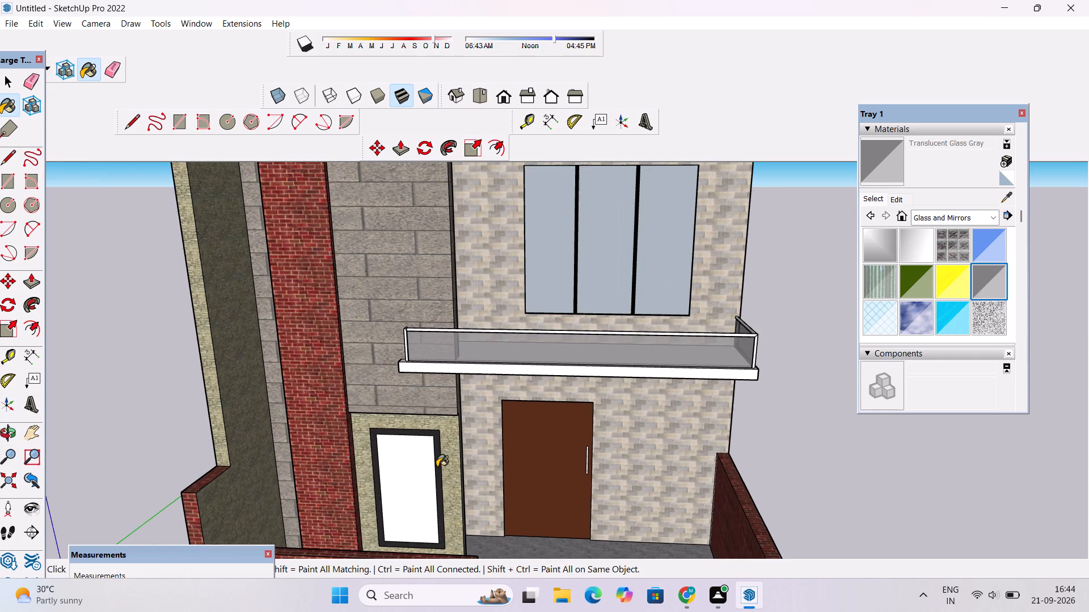
click(401, 471)
scroll(406, 461, down, 5)
scroll(406, 461, up, 4)
scroll(406, 461, down, 5)
scroll(683, 381, up, 2)
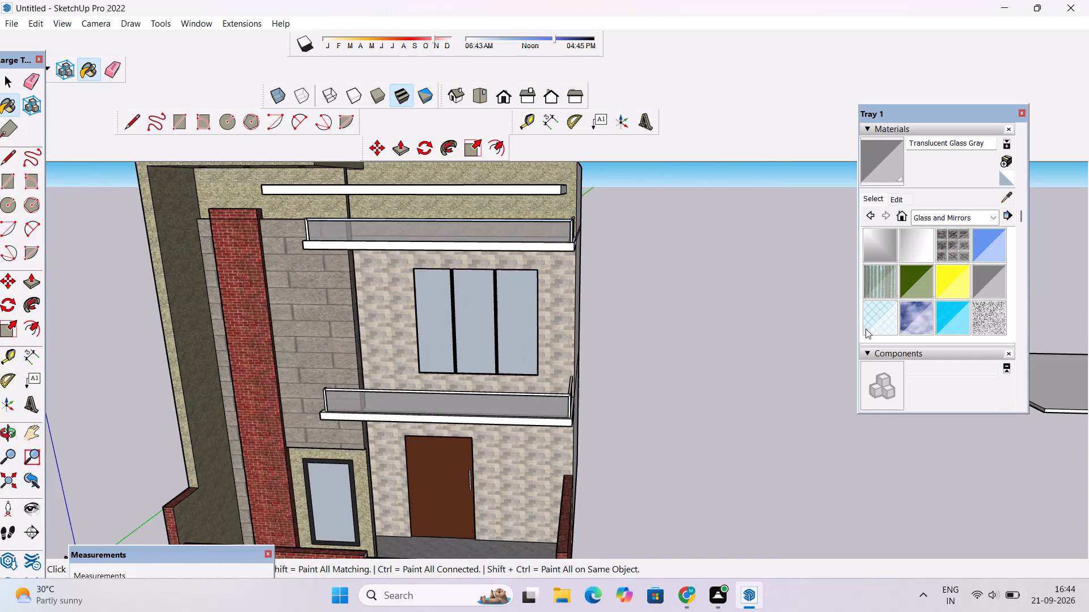
Change the colour of the Translucent Glass Gray material to a golden brown on the colour wheel.
click(901, 203)
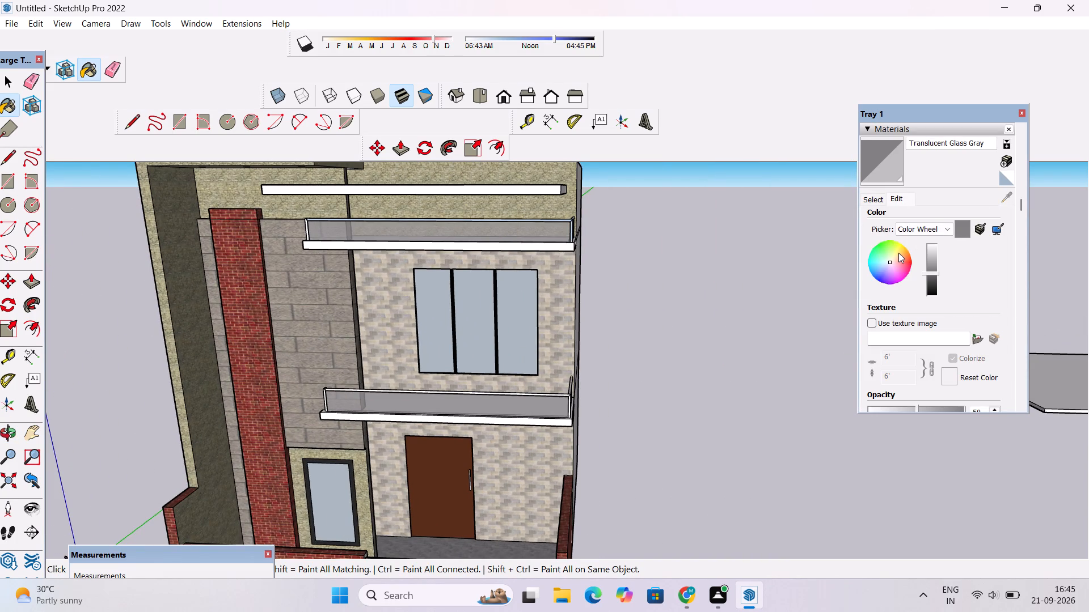
click(898, 253)
scroll(553, 358, down, 2)
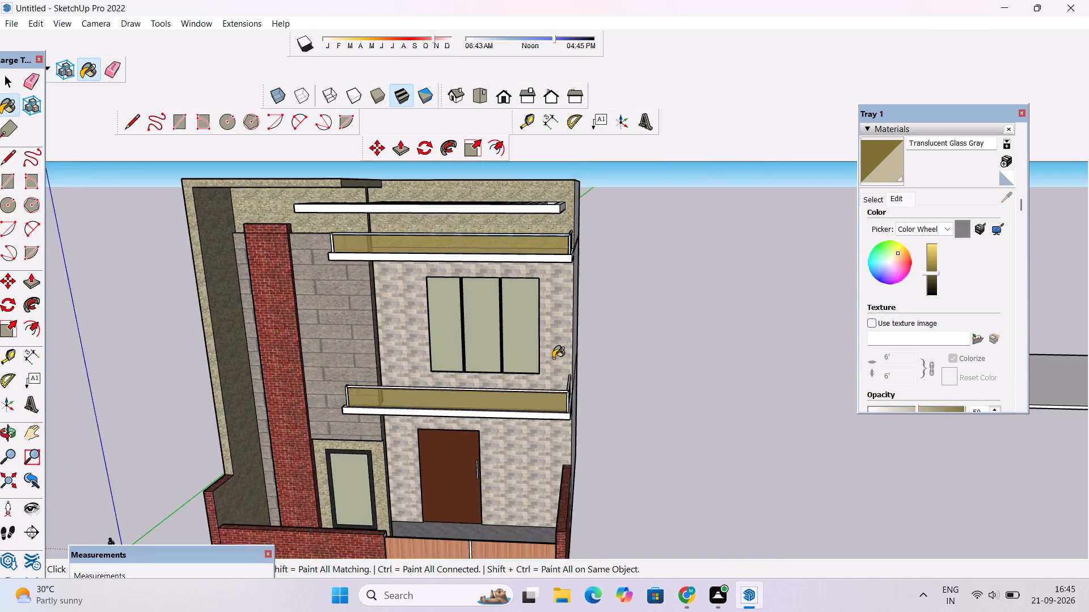
Change the colour of the Translucent Glass Gray material to a muted grayish brown on the colour wheel.
scroll(553, 358, down, 2)
scroll(503, 314, up, 4)
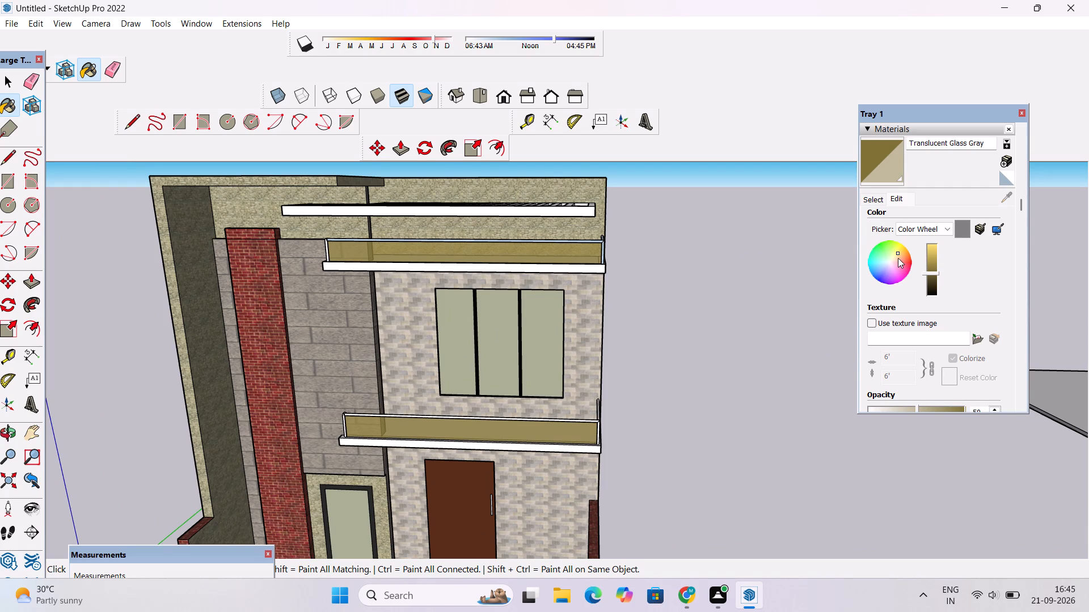
click(898, 258)
click(894, 259)
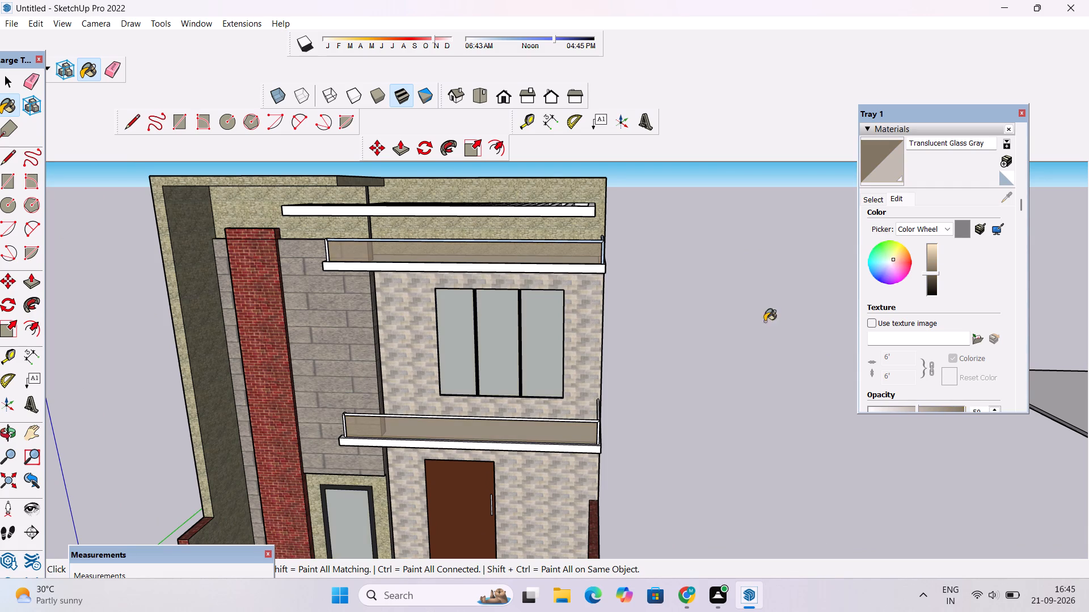
scroll(449, 440, up, 11)
scroll(365, 386, down, 7)
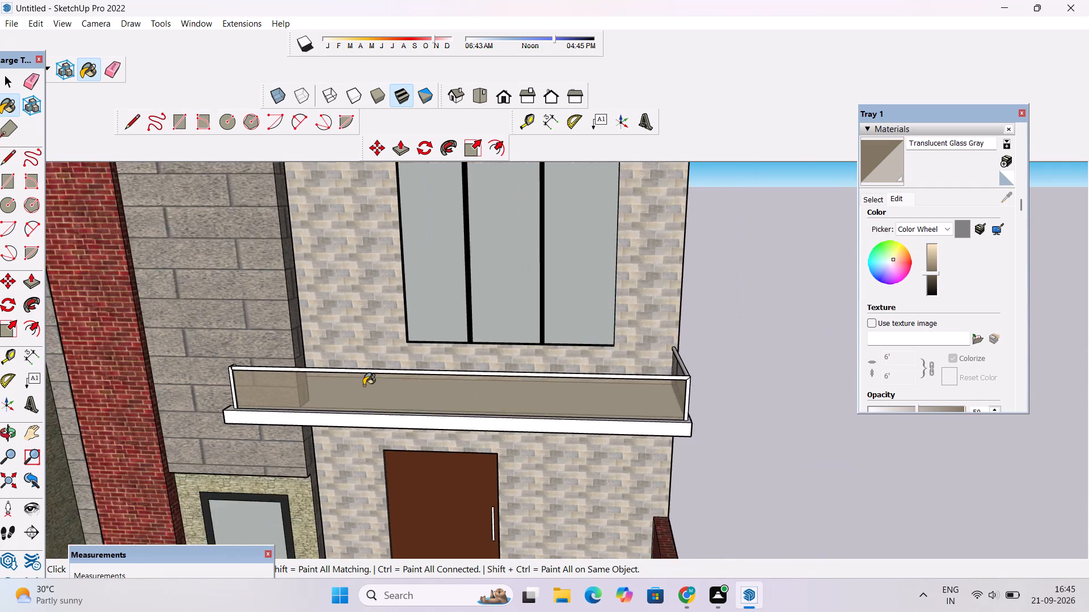
scroll(364, 385, down, 5)
Paint the middle pane and the adjacent pane nearer the house's outer side edge in the upper-floor window with Translucent Glass Gray.
key(space)
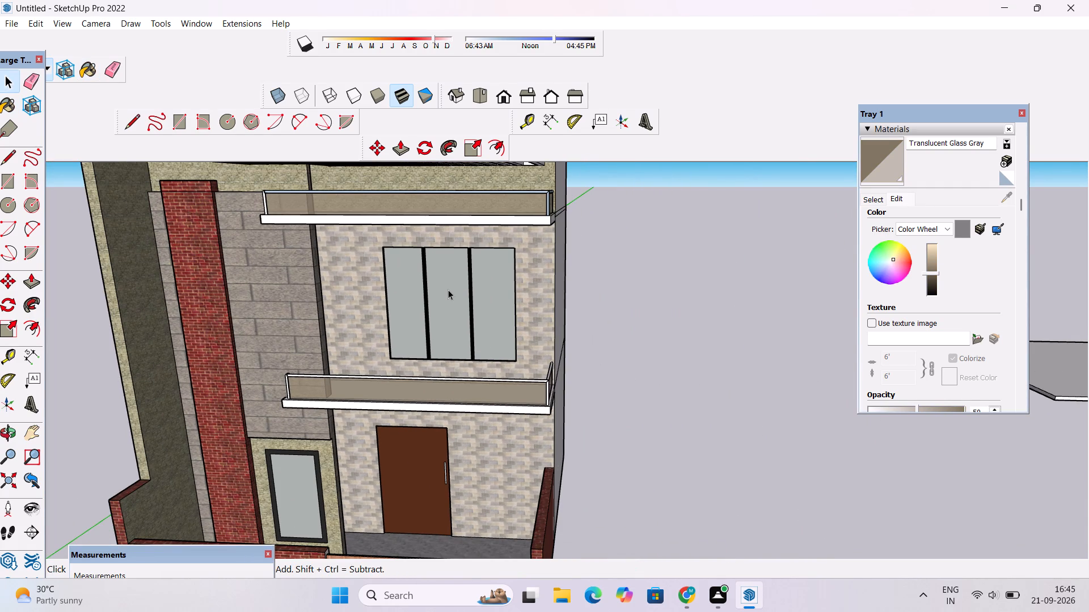
click(448, 290)
click(894, 170)
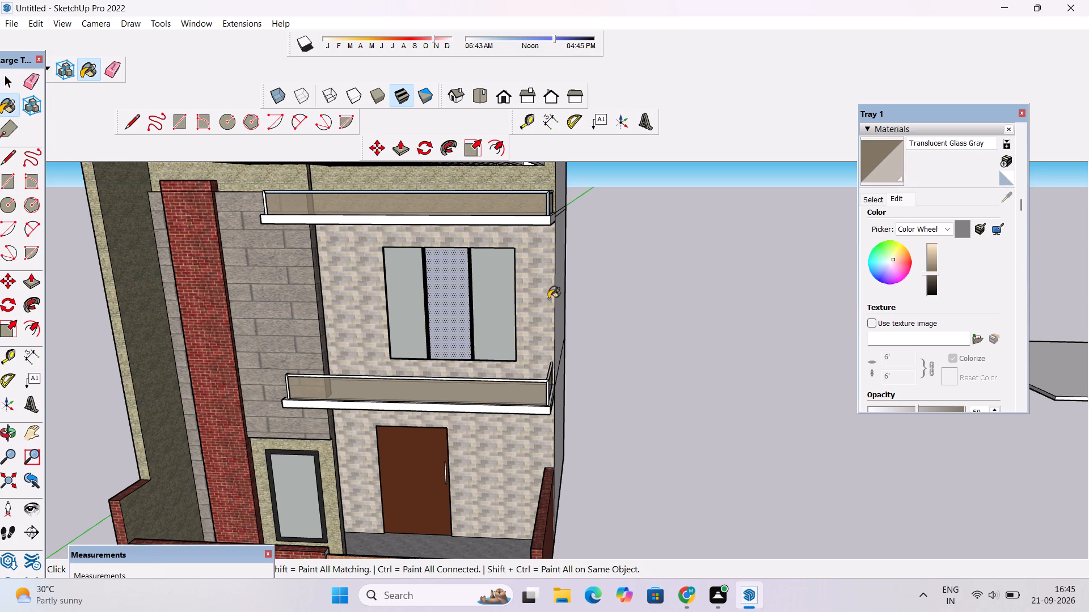
click(445, 304)
click(487, 283)
key(space)
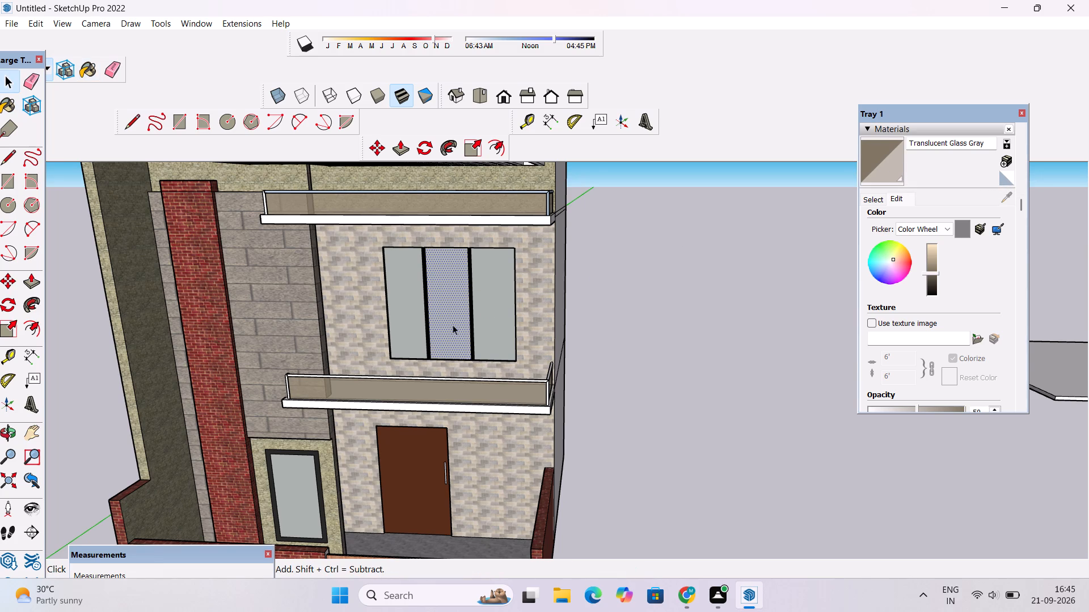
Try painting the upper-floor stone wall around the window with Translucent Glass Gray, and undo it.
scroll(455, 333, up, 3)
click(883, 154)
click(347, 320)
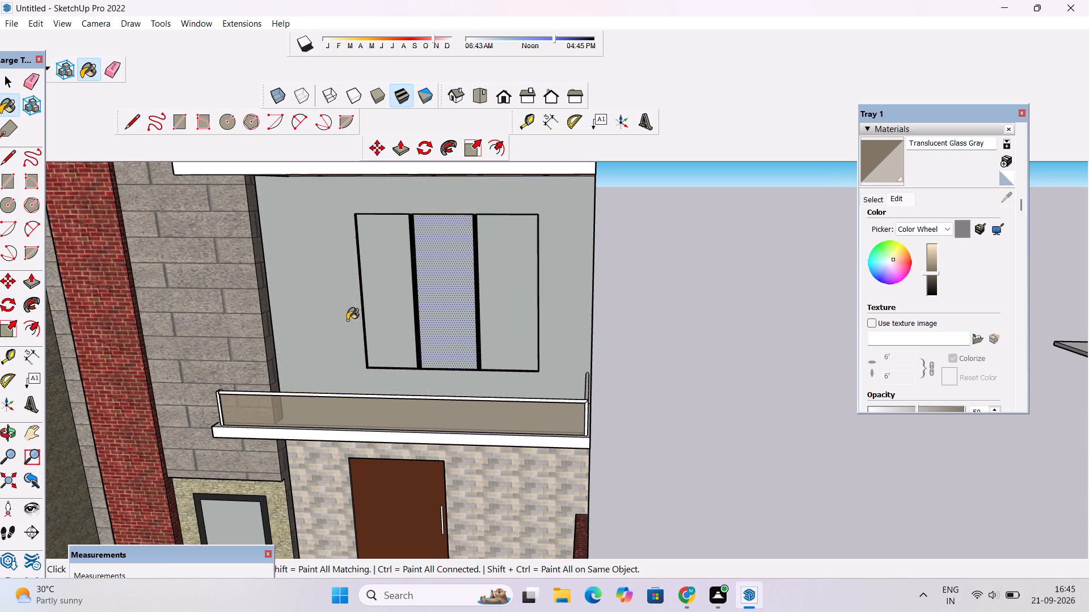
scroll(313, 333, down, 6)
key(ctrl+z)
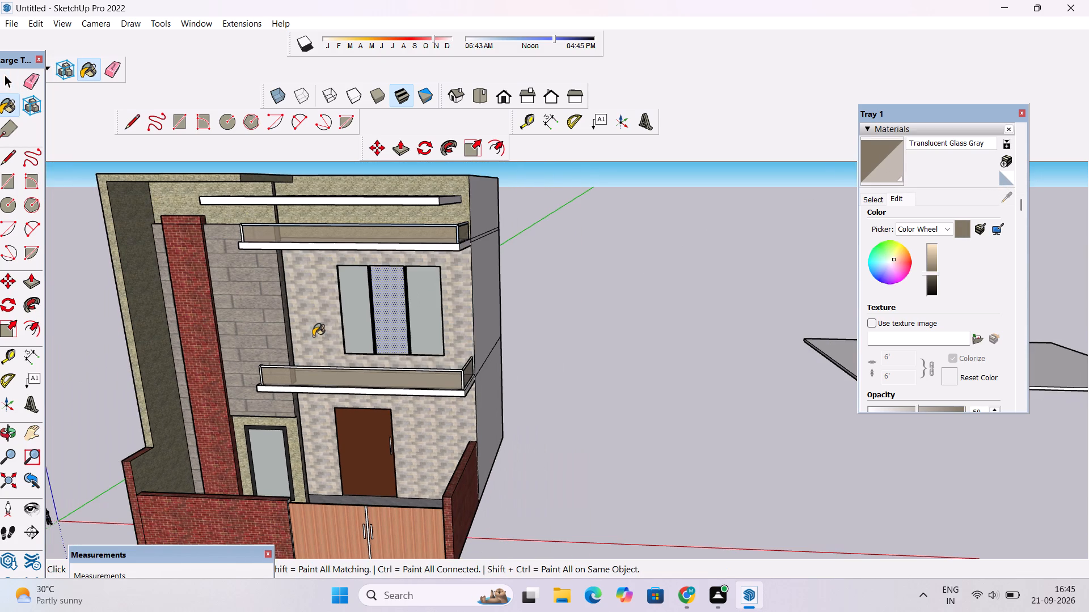
Examine the glazed balconies, the upper-floor window and the whole front facade from several angles.
key(o)
drag(549, 347, 323, 405)
scroll(469, 303, up, 5)
drag(458, 346, 668, 279)
drag(482, 342, 561, 316)
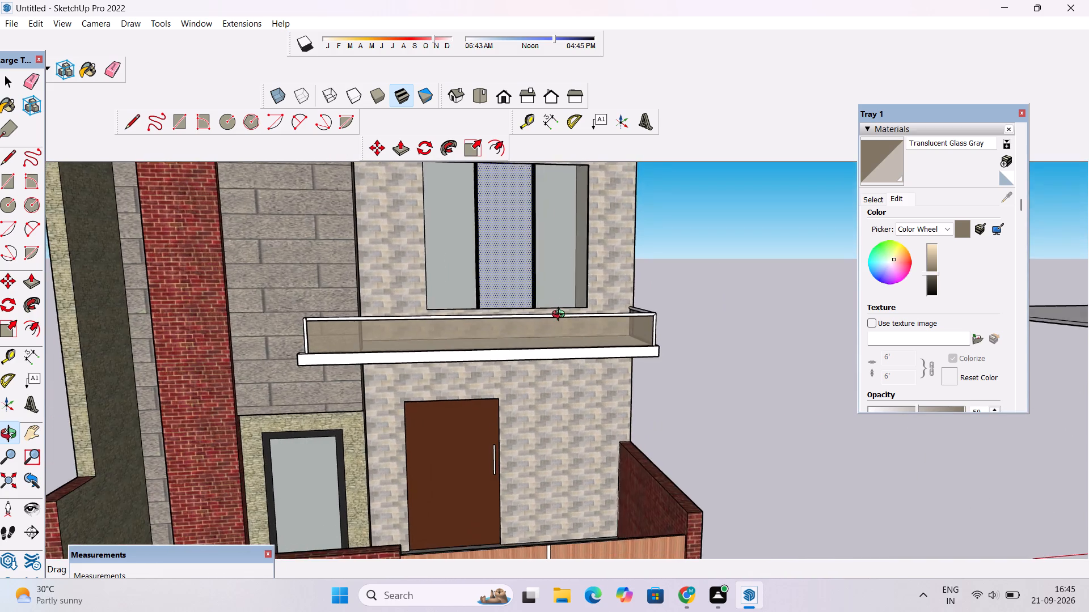
drag(561, 316, 560, 322)
shift+drag(543, 301, 539, 363)
scroll(537, 359, down, 6)
drag(567, 406, 544, 402)
scroll(534, 376, up, 3)
drag(565, 325, 566, 397)
scroll(565, 380, down, 5)
drag(615, 387, 573, 303)
shift+drag(572, 303, 565, 352)
scroll(561, 361, up, 2)
shift+drag(559, 363, 559, 388)
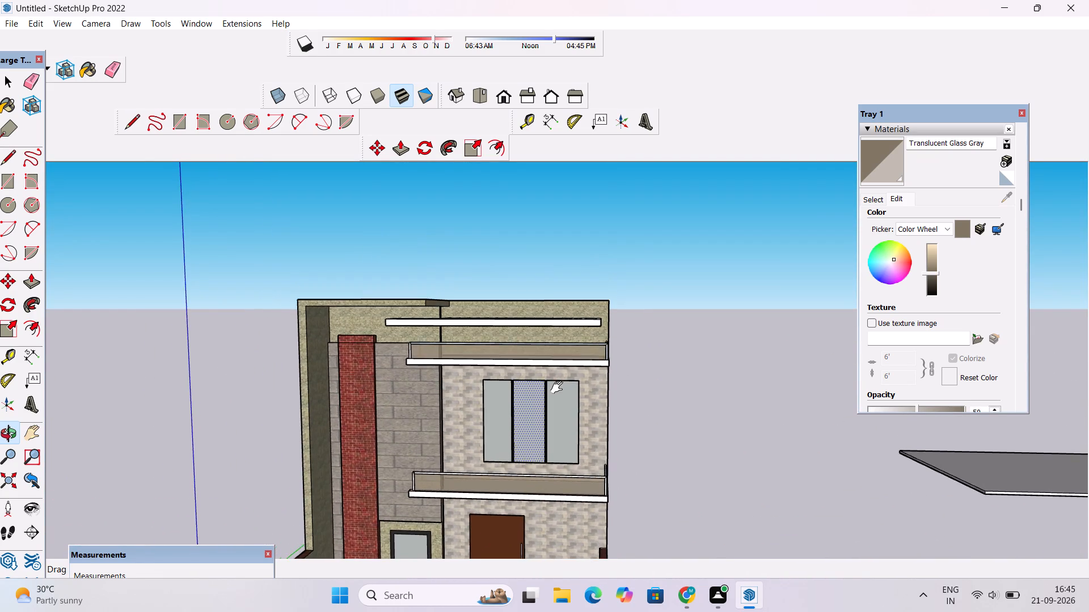
shift+drag(559, 388, 589, 312)
shift+scroll(589, 311, down, 4)
drag(589, 319, 598, 409)
drag(571, 347, 569, 365)
shift+drag(567, 360, 585, 392)
Return to the Glass and Mirrors material collection.
click(873, 201)
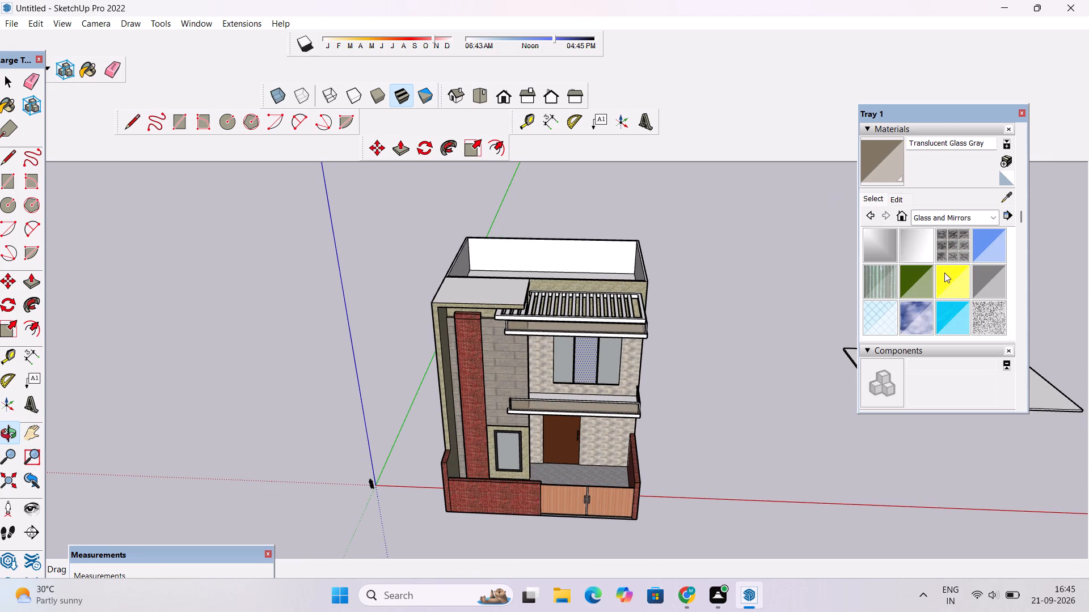
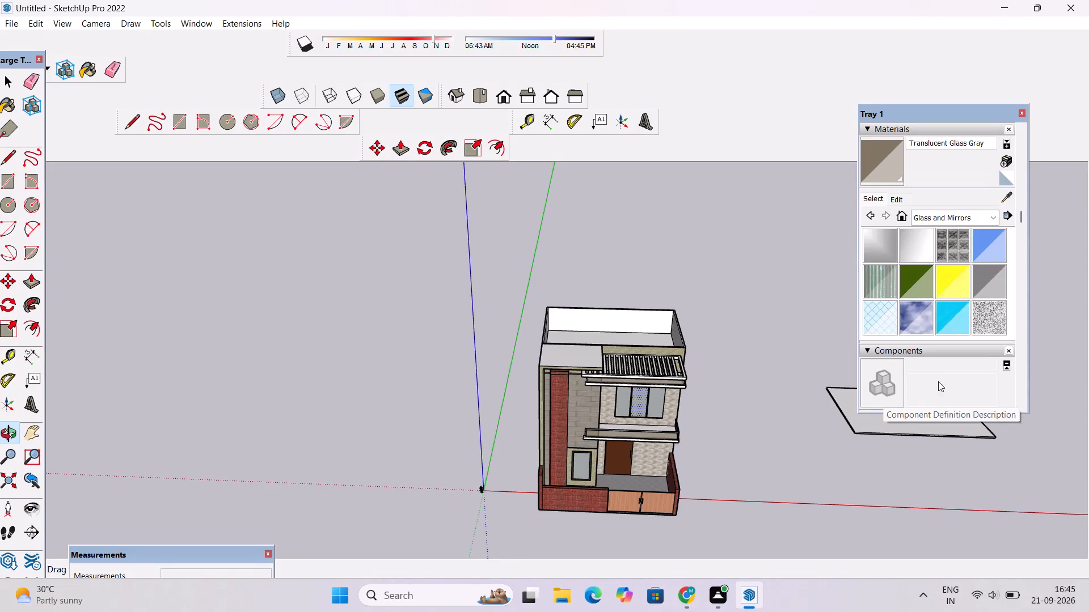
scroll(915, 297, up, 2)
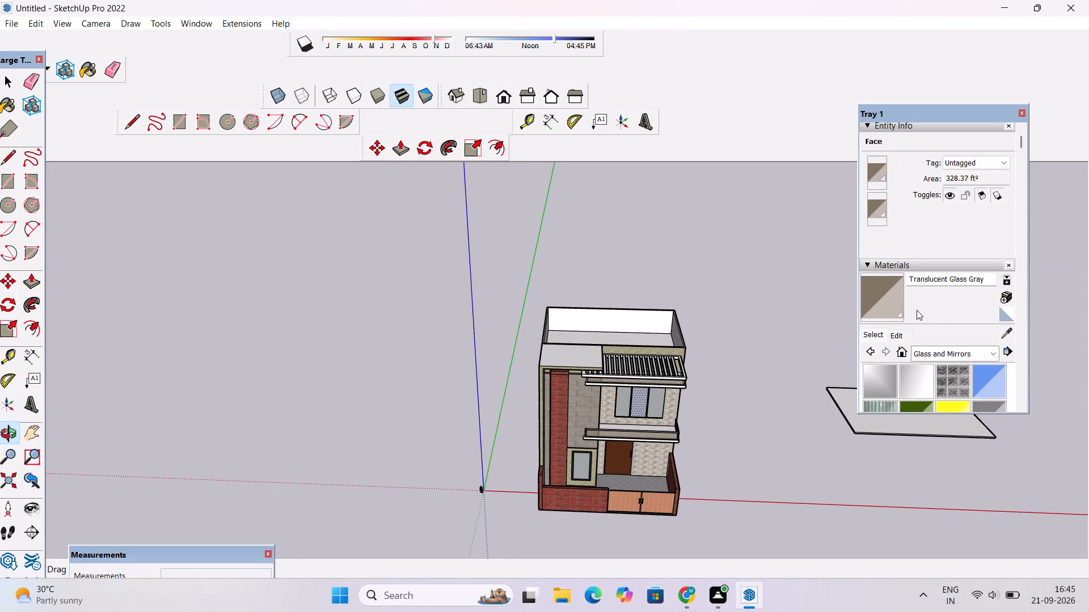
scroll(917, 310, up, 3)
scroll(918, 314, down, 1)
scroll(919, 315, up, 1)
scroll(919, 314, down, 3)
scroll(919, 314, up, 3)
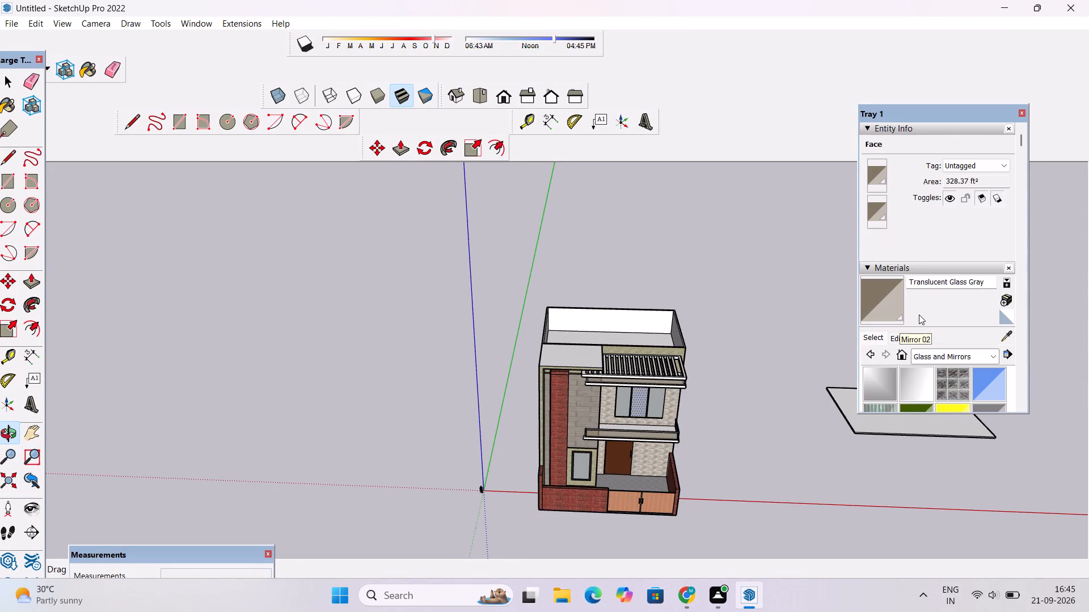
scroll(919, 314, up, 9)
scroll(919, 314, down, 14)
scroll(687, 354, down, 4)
Examine the roof parapet, the slatted pergola and the glazed balcony beneath it from several angles.
drag(680, 394, 668, 337)
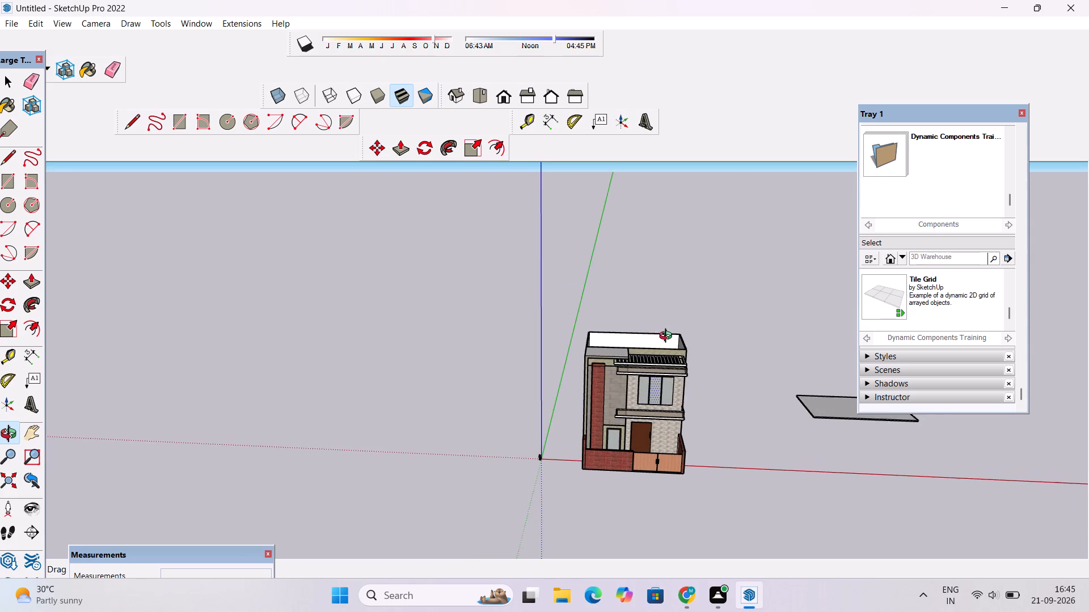
drag(668, 337, 668, 337)
scroll(658, 339, up, 17)
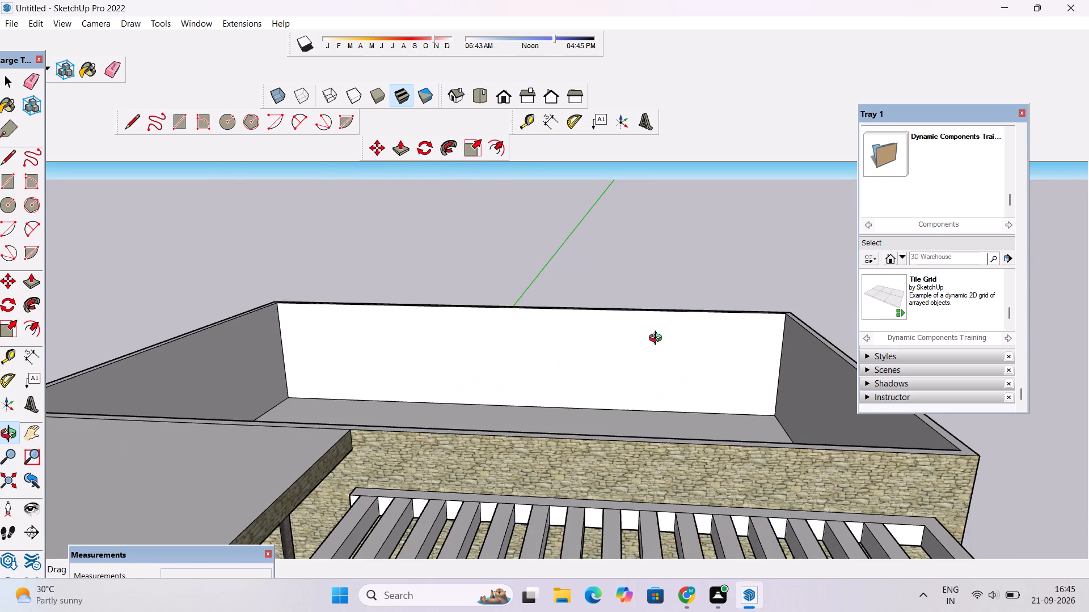
scroll(658, 339, up, 15)
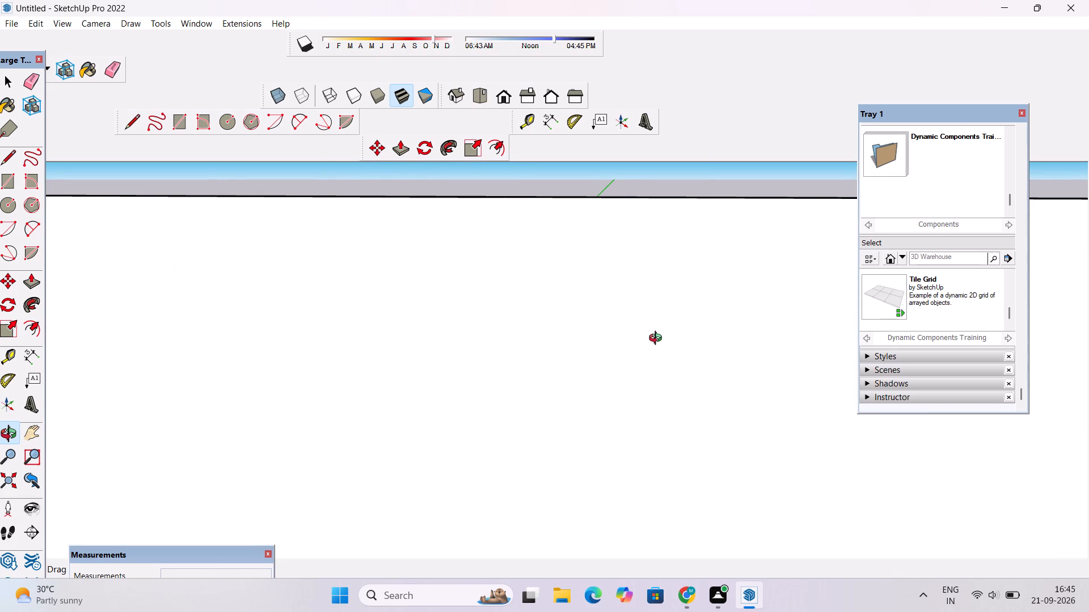
scroll(658, 339, down, 4)
shift+drag(658, 339, 542, 346)
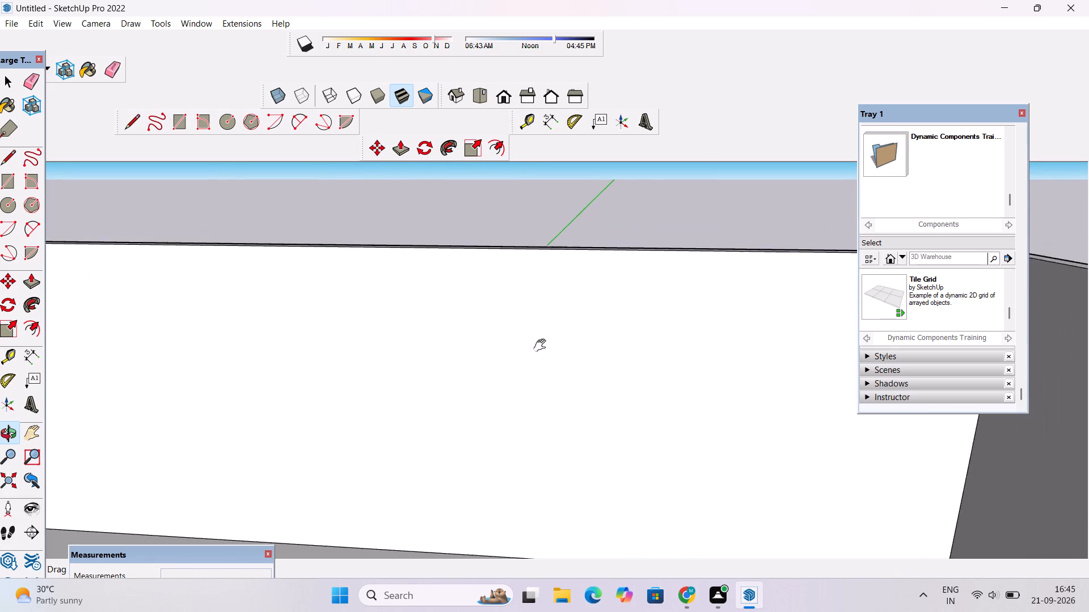
shift+drag(542, 346, 545, 346)
scroll(542, 346, down, 12)
shift+drag(542, 376, 578, 264)
scroll(572, 273, down, 1)
drag(544, 366, 584, 311)
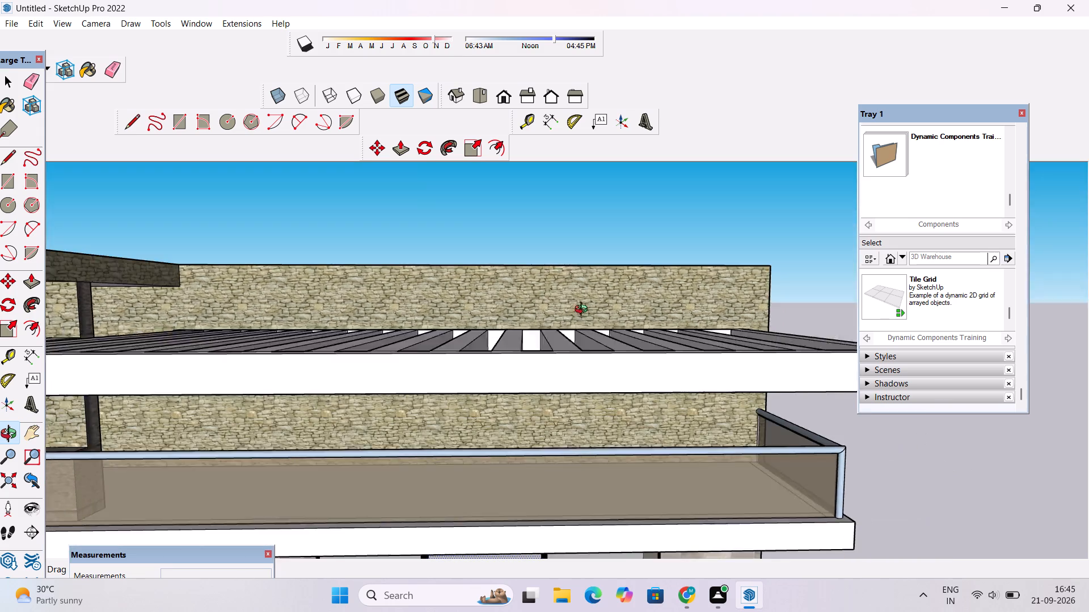
drag(584, 311, 584, 308)
shift+drag(558, 375, 562, 282)
shift+scroll(563, 270, down, 6)
drag(555, 303, 564, 262)
shift+drag(564, 262, 584, 275)
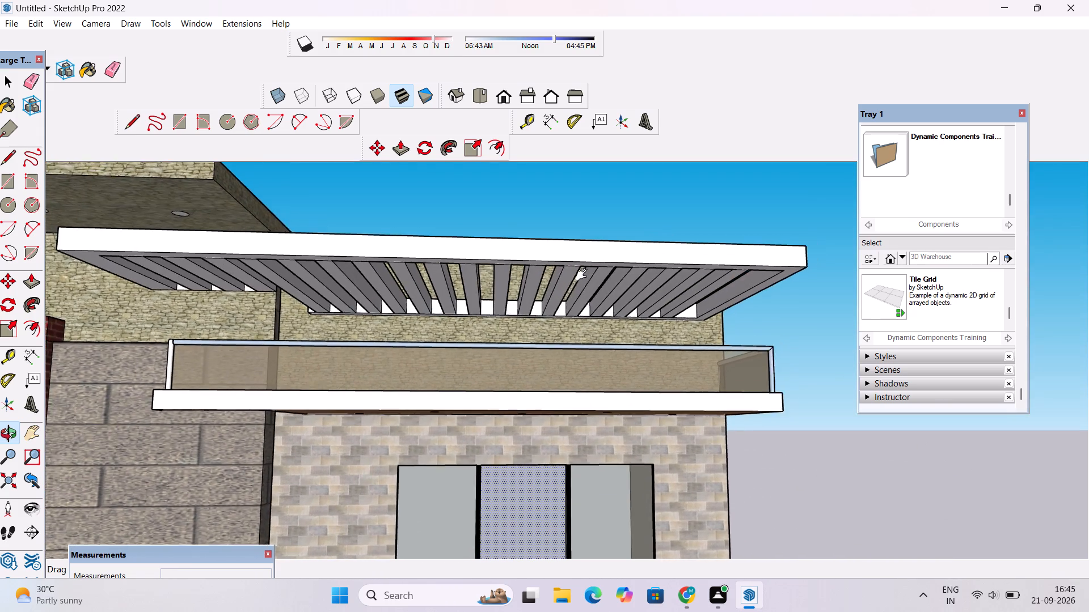
shift+drag(584, 275, 564, 280)
scroll(563, 280, down, 4)
shift+drag(536, 297, 577, 267)
Paint the pergola's front beam, outer side beam and frame underside with Wood Veneer 01 from the Wood collection.
scroll(905, 171, up, 2)
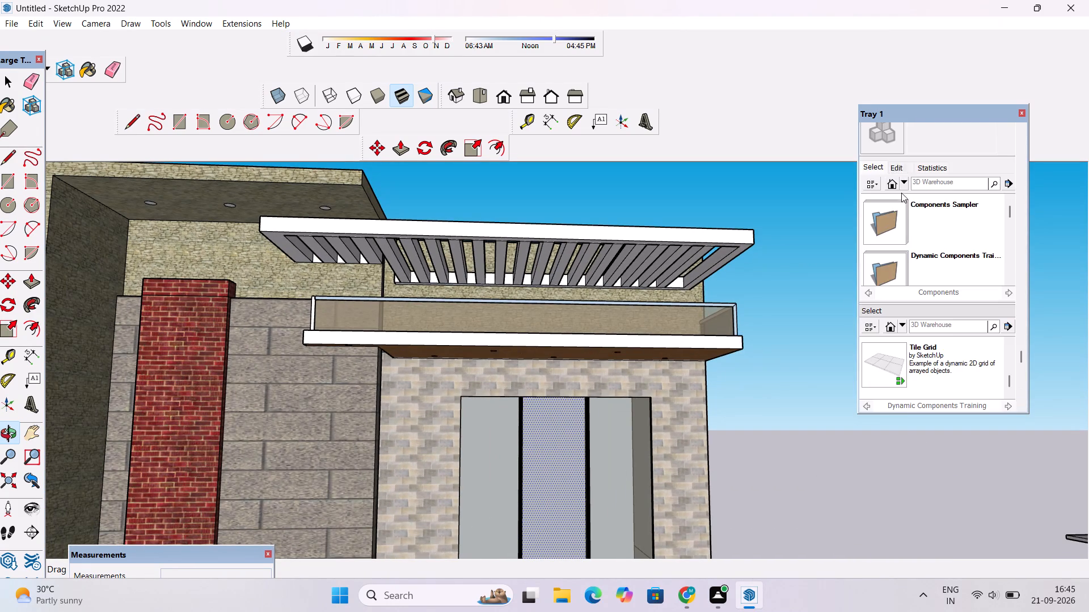
scroll(901, 196, up, 4)
click(923, 236)
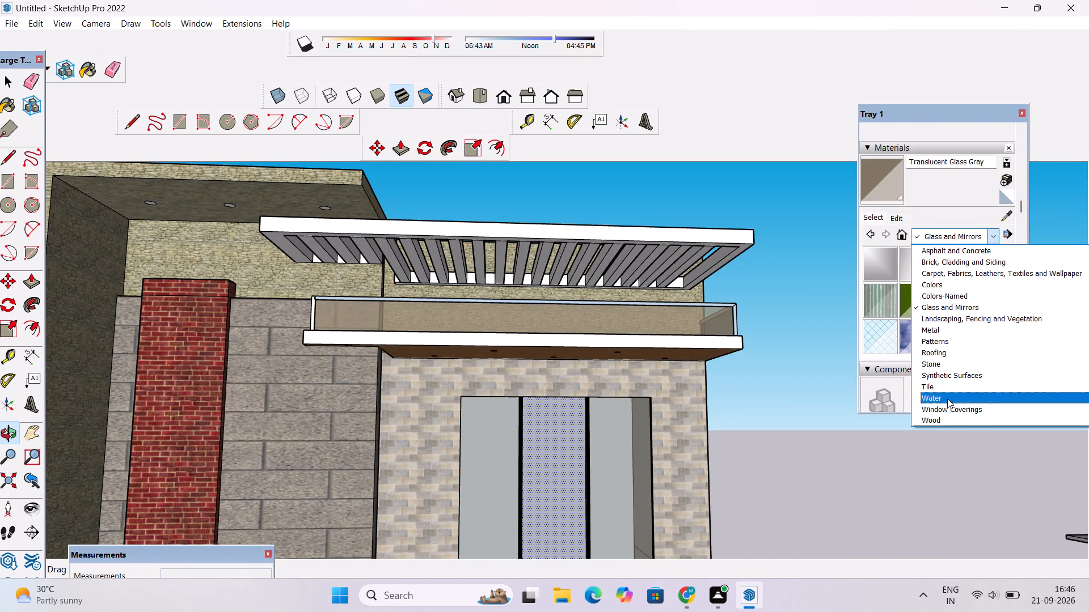
click(928, 420)
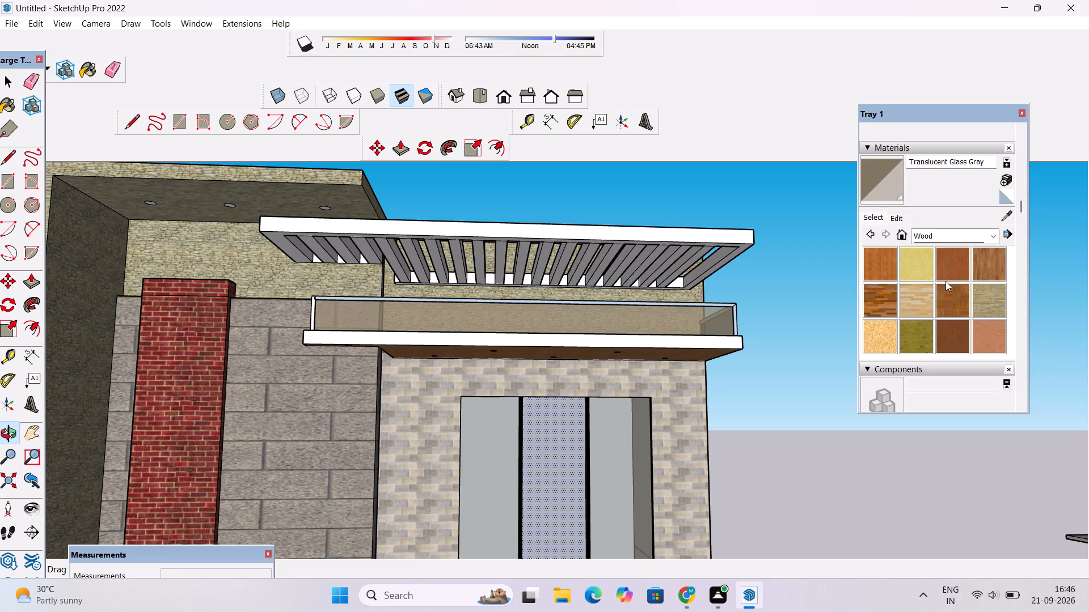
click(948, 341)
scroll(682, 265, up, 3)
click(692, 222)
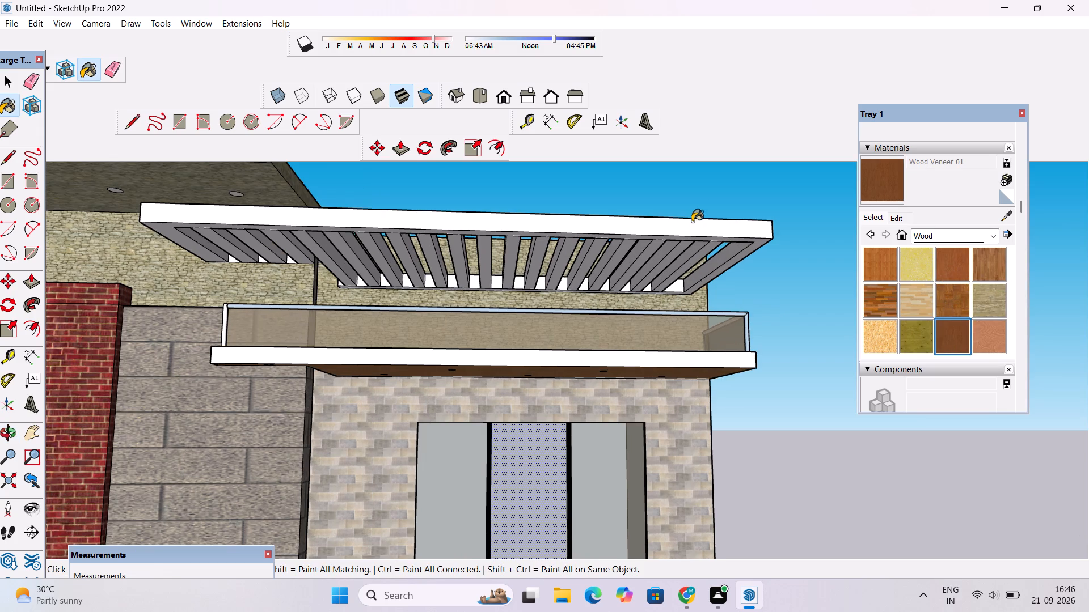
scroll(705, 251, up, 5)
click(763, 256)
scroll(763, 256, up, 4)
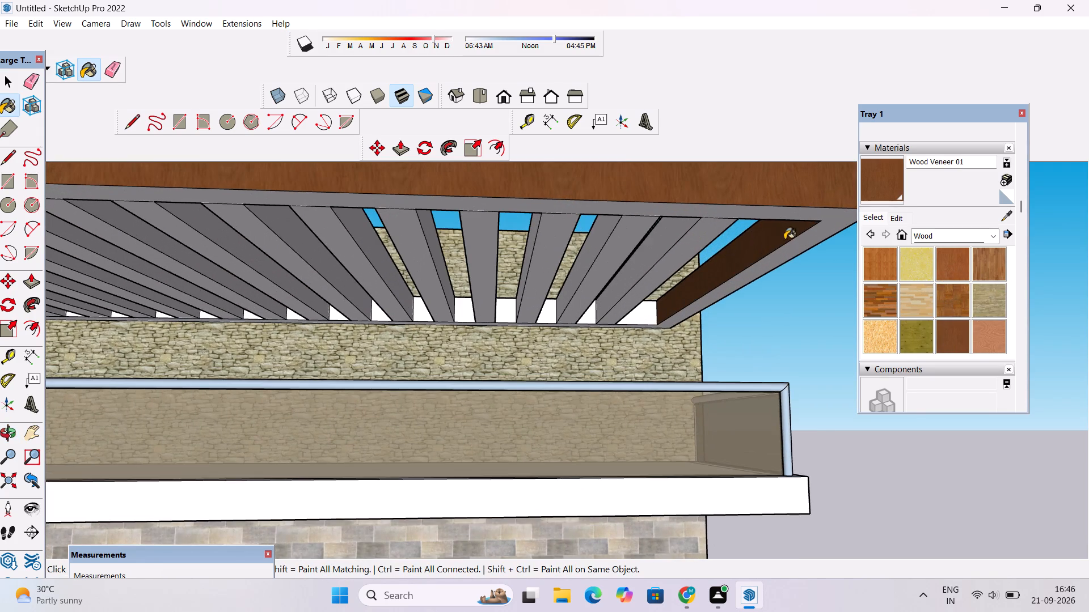
click(787, 249)
Paint the slats at the pergola's outer end and the rear-beam sections beside them with Wood Veneer 01.
click(638, 319)
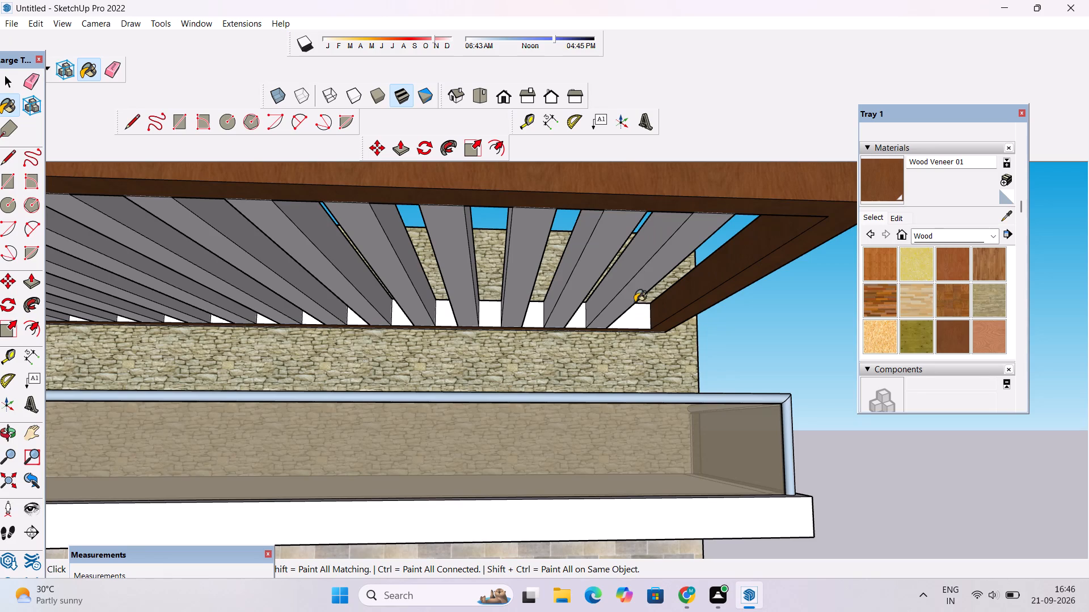
click(633, 283)
click(639, 265)
click(589, 263)
click(580, 248)
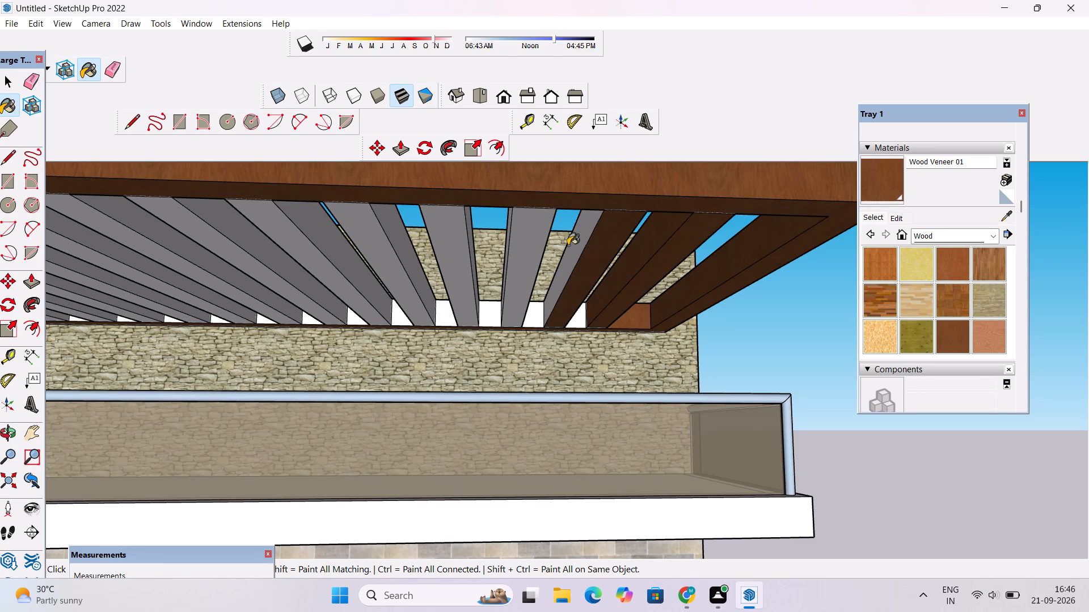
click(530, 247)
scroll(509, 245, up, 8)
click(515, 250)
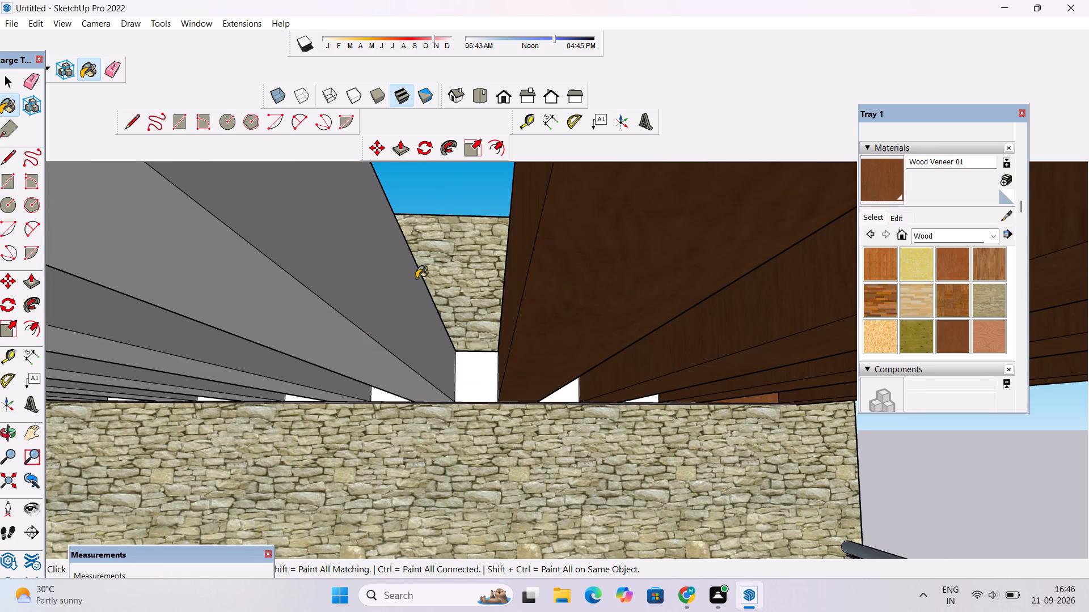
click(386, 284)
click(485, 365)
Paint the unpainted slat sides and rear-beam sections between the outer-end pergola slats with Wood Veneer 01.
scroll(465, 335, up, 5)
scroll(458, 313, down, 10)
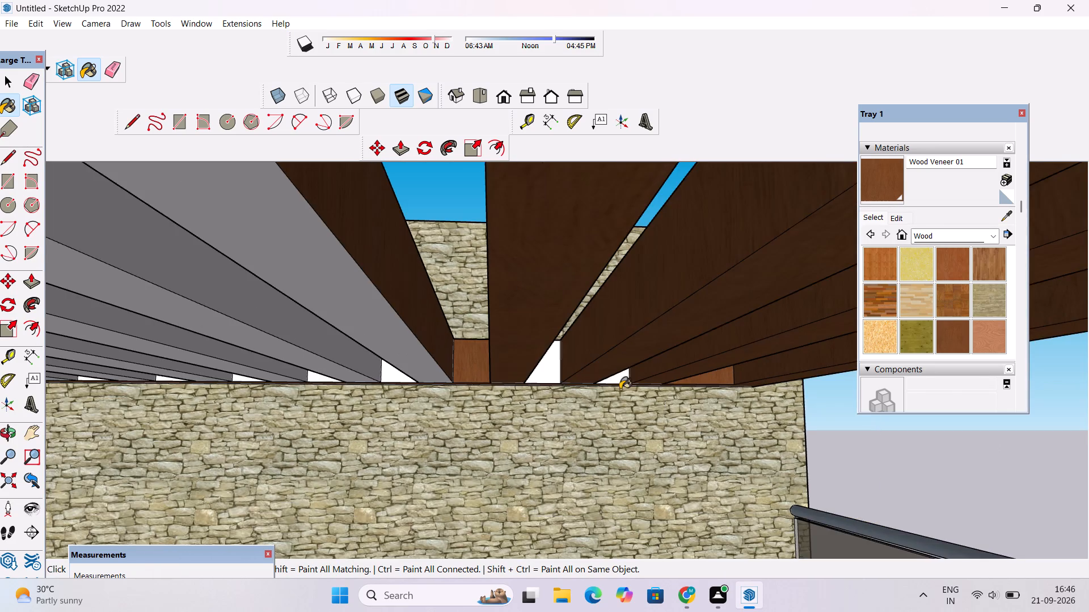
scroll(683, 394, up, 3)
scroll(520, 333, up, 2)
click(533, 337)
click(451, 336)
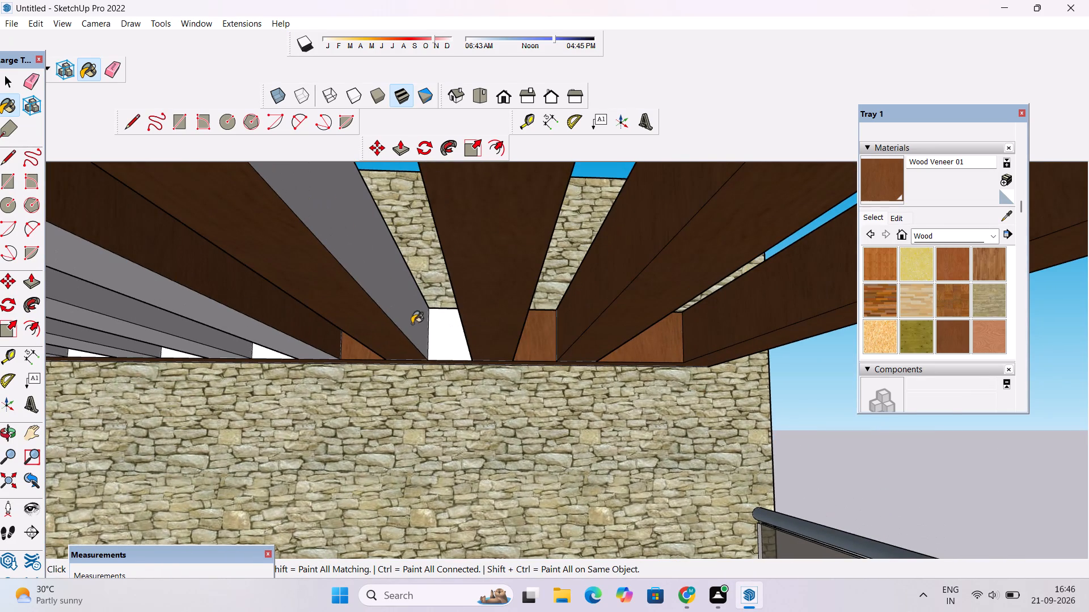
click(399, 314)
scroll(423, 291, up, 4)
scroll(474, 288, down, 9)
scroll(725, 258, up, 6)
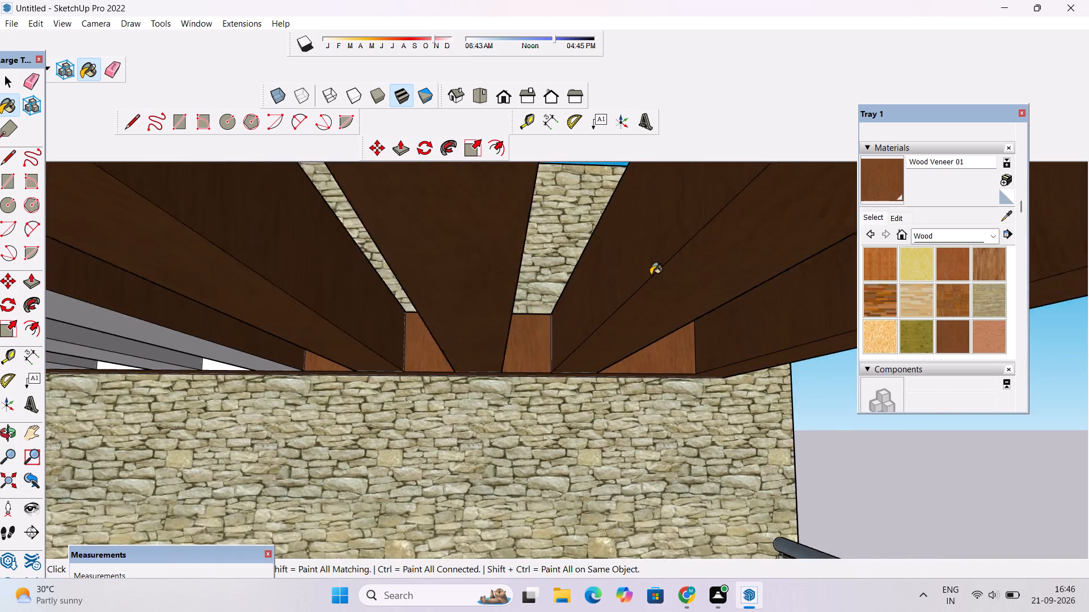
scroll(651, 275, up, 6)
click(442, 317)
scroll(461, 274, down, 8)
scroll(644, 291, up, 3)
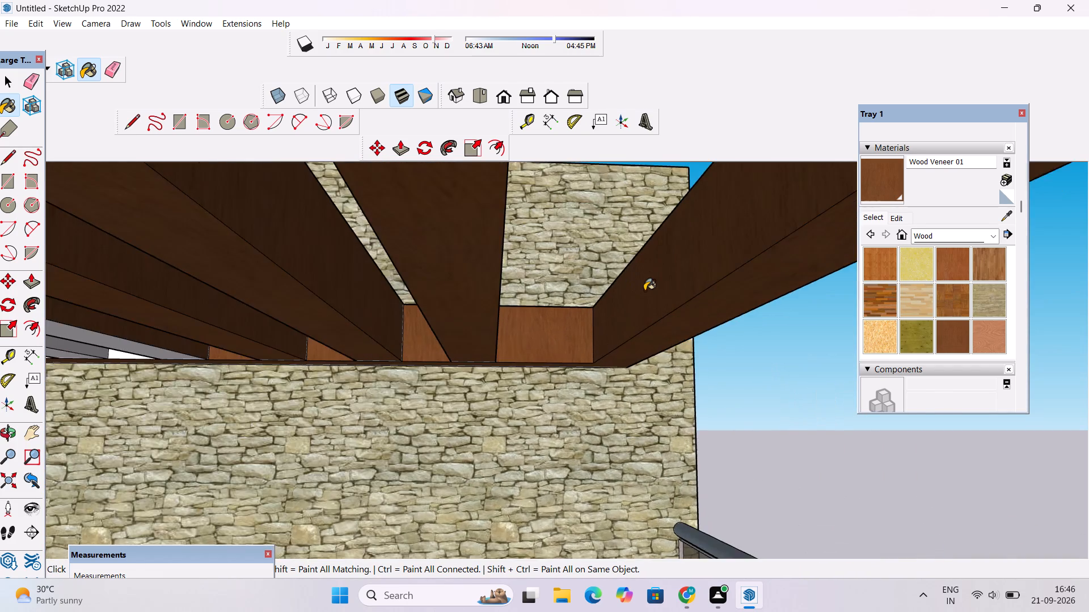
scroll(644, 291, up, 4)
click(431, 284)
Paint the next pergola slats inward from the painted ones, with the rear-beam section between them, in Wood Veneer 01.
scroll(435, 309, down, 5)
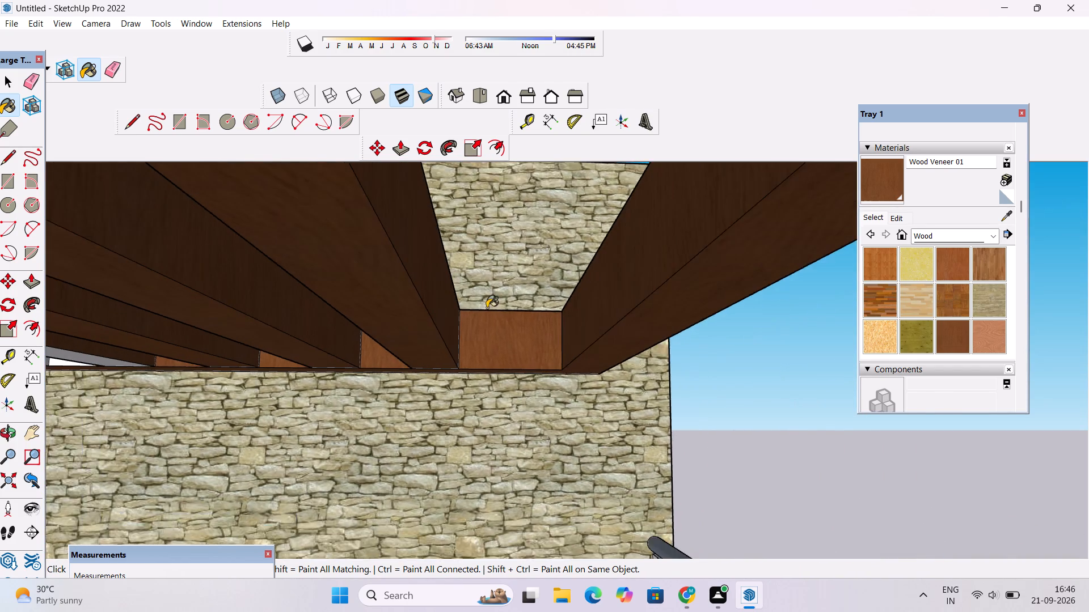
scroll(487, 308, down, 7)
scroll(648, 237, up, 5)
scroll(641, 255, down, 4)
scroll(635, 261, up, 3)
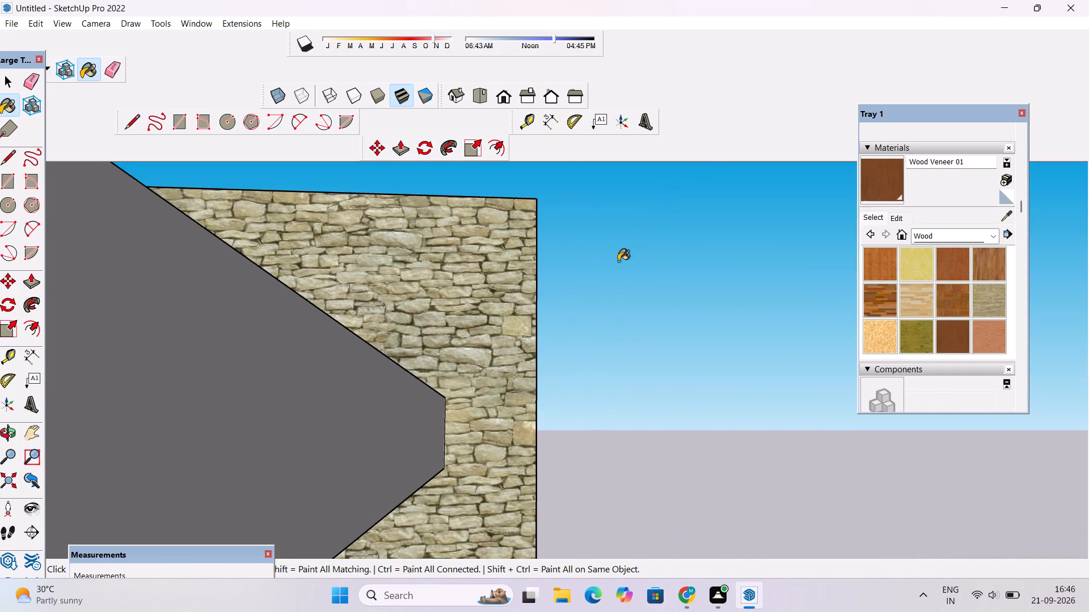
scroll(618, 261, down, 1)
click(373, 419)
scroll(592, 305, down, 9)
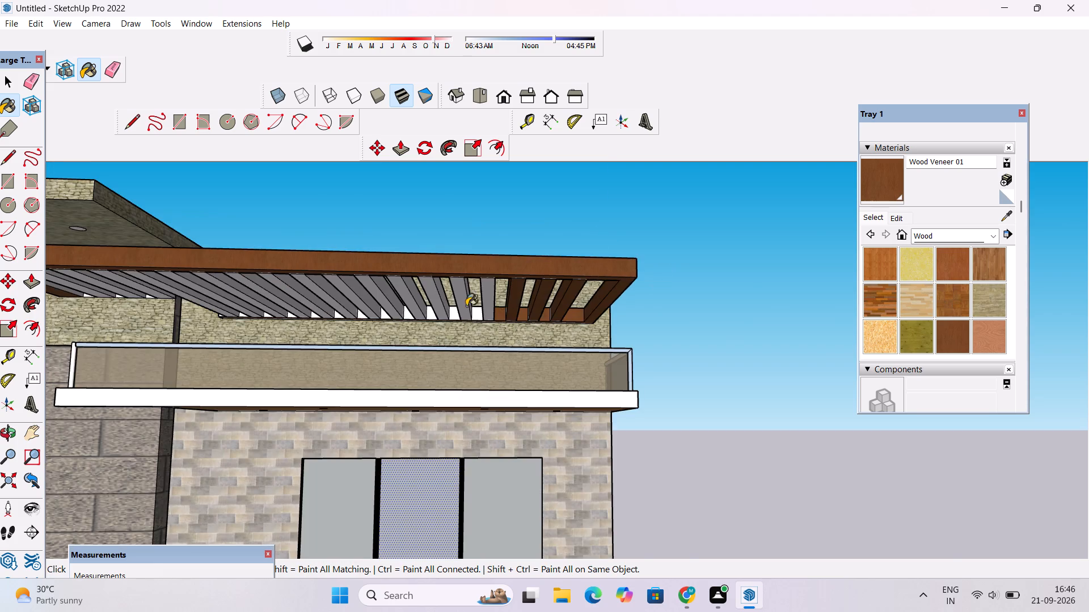
scroll(466, 306, up, 14)
click(537, 269)
scroll(518, 273, up, 9)
click(520, 270)
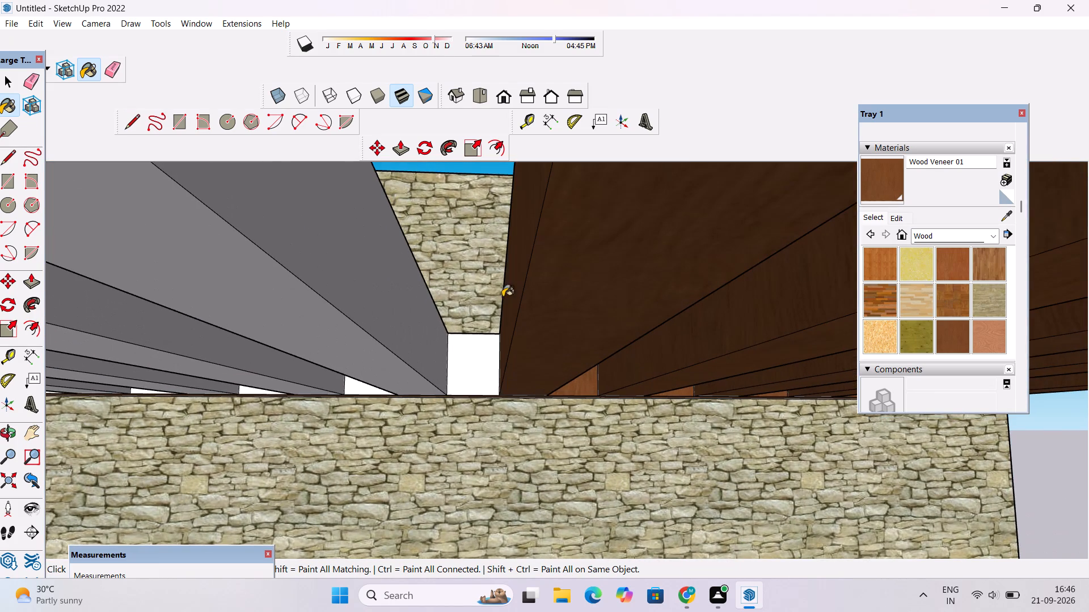
click(478, 346)
click(413, 340)
click(391, 365)
scroll(472, 307, down, 8)
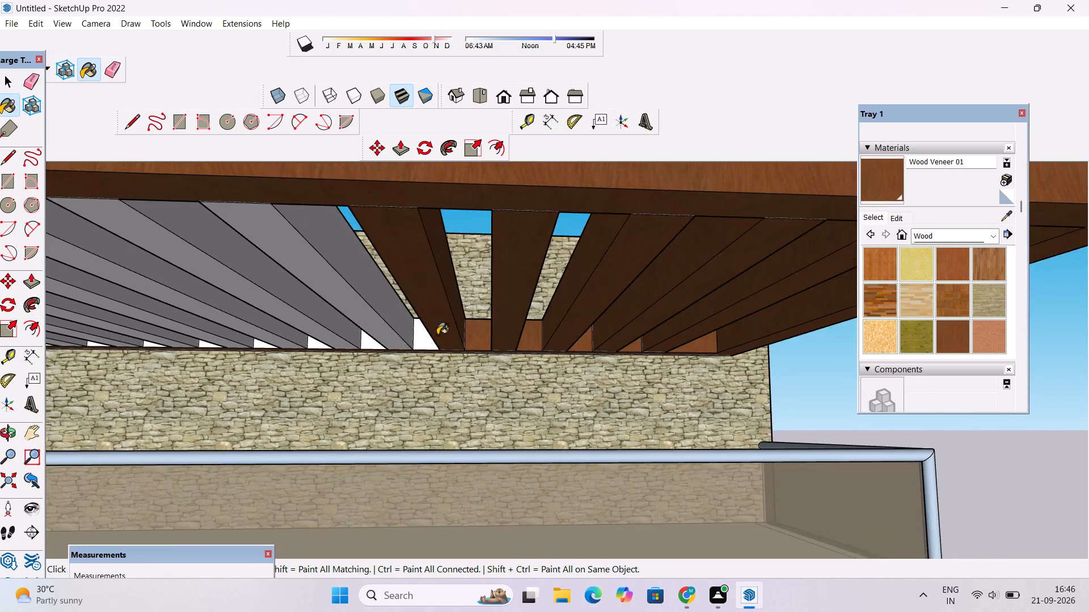
Continue Wood Veneer 01 inward along the pergola, covering the next slats' undersides and sides and the exposed rear-beam sections.
scroll(392, 339, up, 14)
click(427, 299)
click(486, 318)
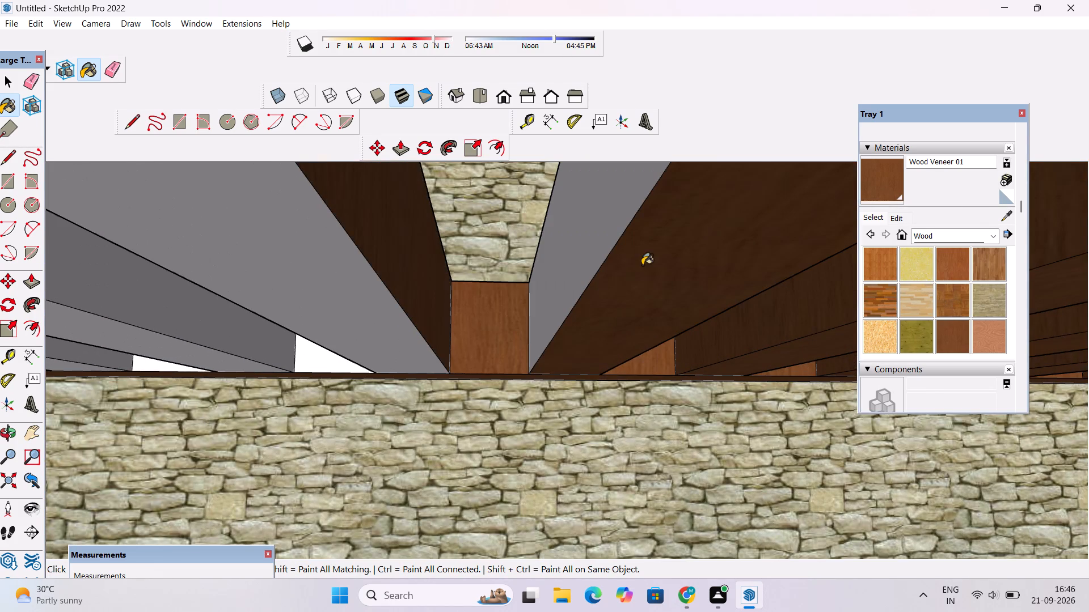
click(642, 265)
click(586, 265)
scroll(585, 262, down, 10)
click(469, 263)
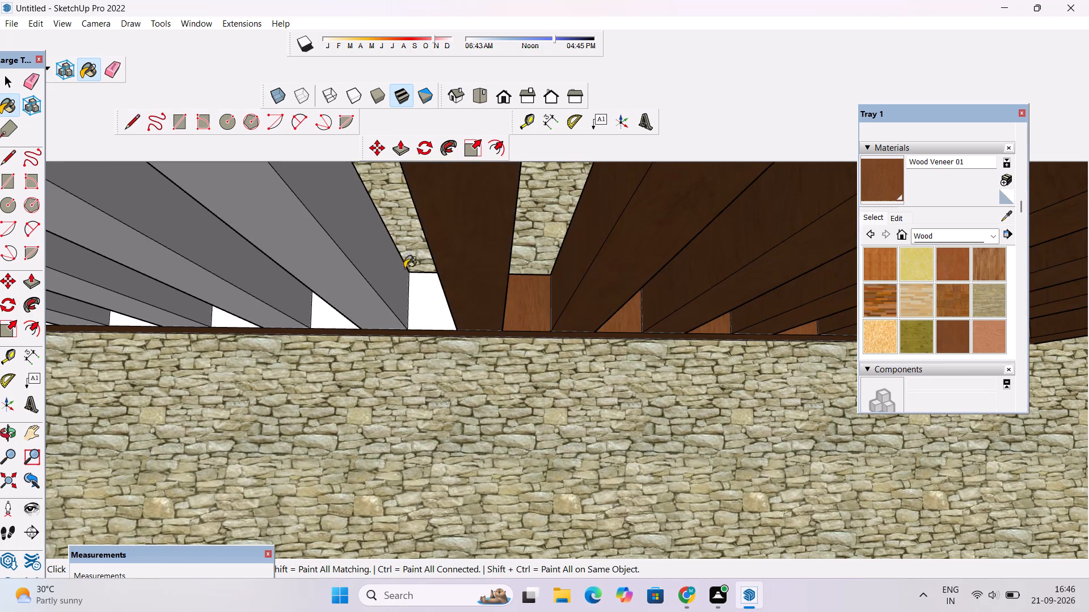
scroll(359, 260, up, 10)
click(538, 277)
click(476, 312)
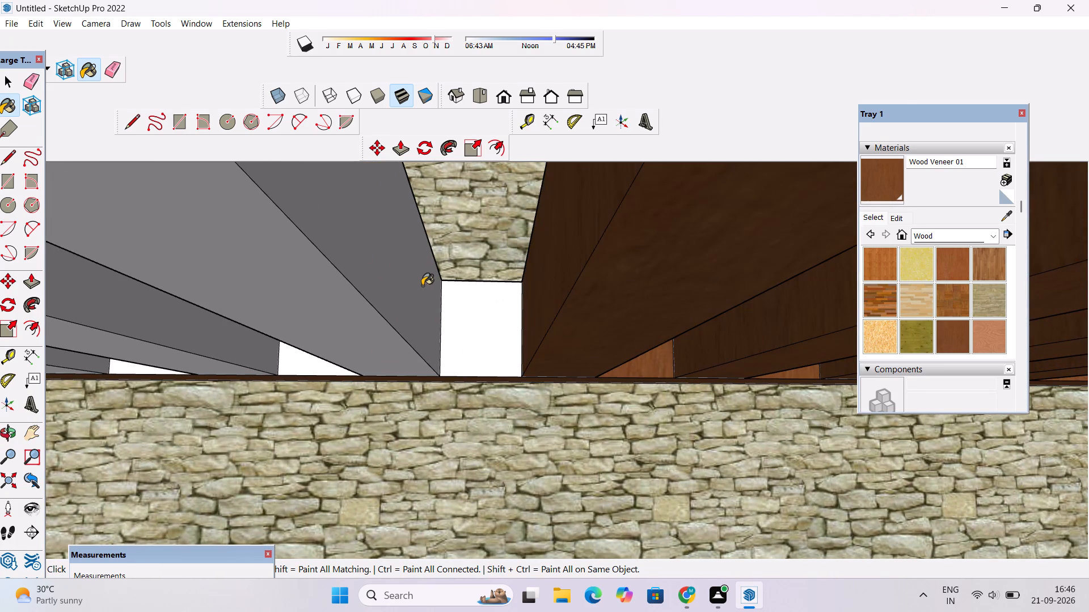
click(422, 286)
click(387, 329)
Paint the following mid-pergola slats' sides and undersides and the rear-beam sections between them with Wood Veneer 01.
scroll(489, 272, down, 7)
scroll(377, 274, up, 7)
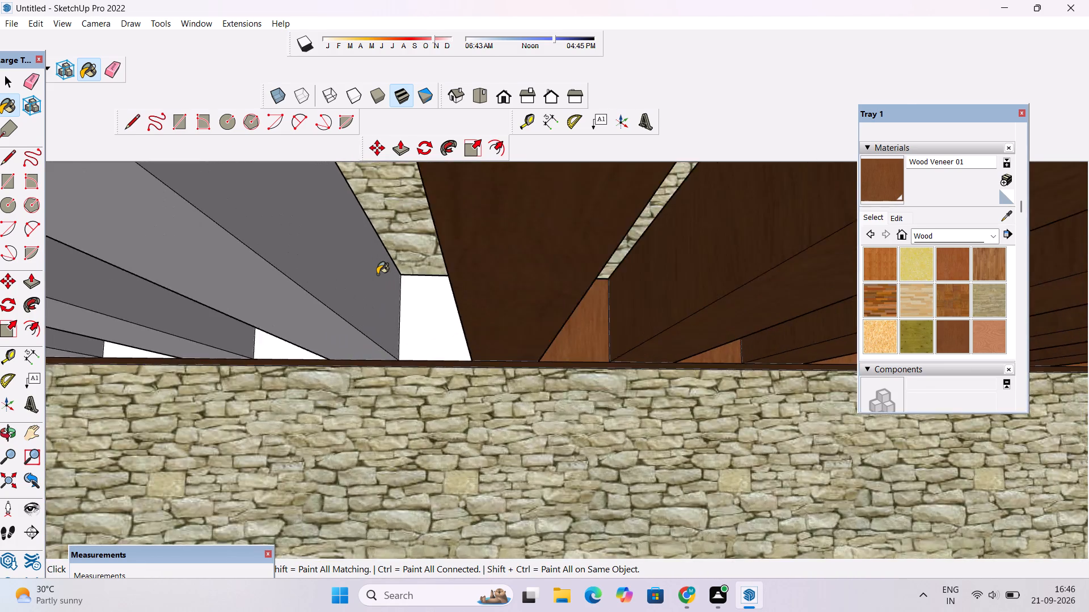
scroll(377, 274, up, 7)
click(569, 286)
click(454, 292)
click(378, 309)
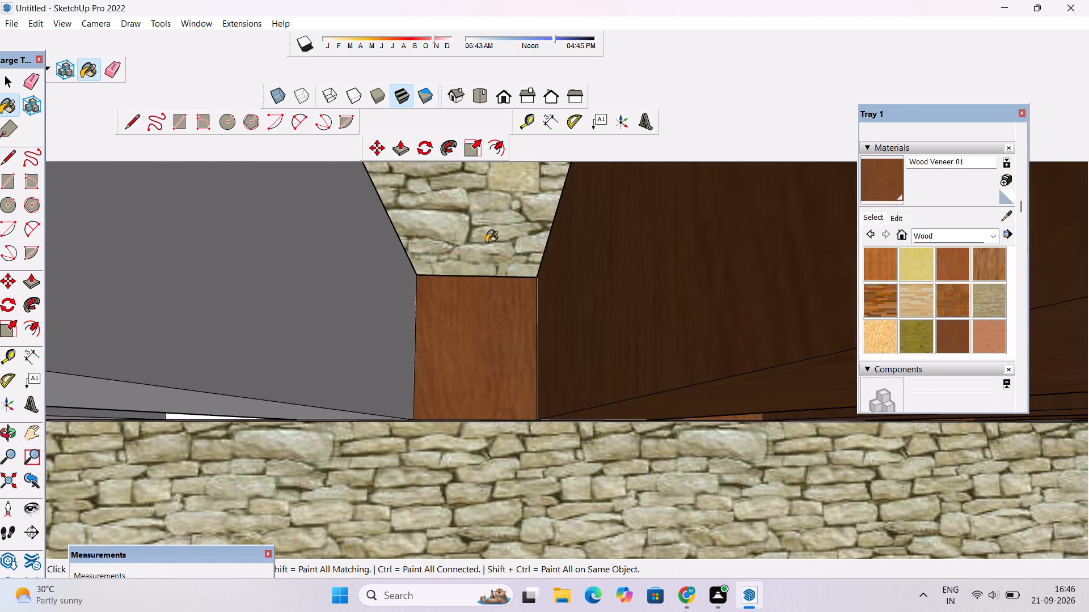
scroll(487, 241, down, 10)
scroll(353, 307, up, 11)
drag(417, 273, 424, 269)
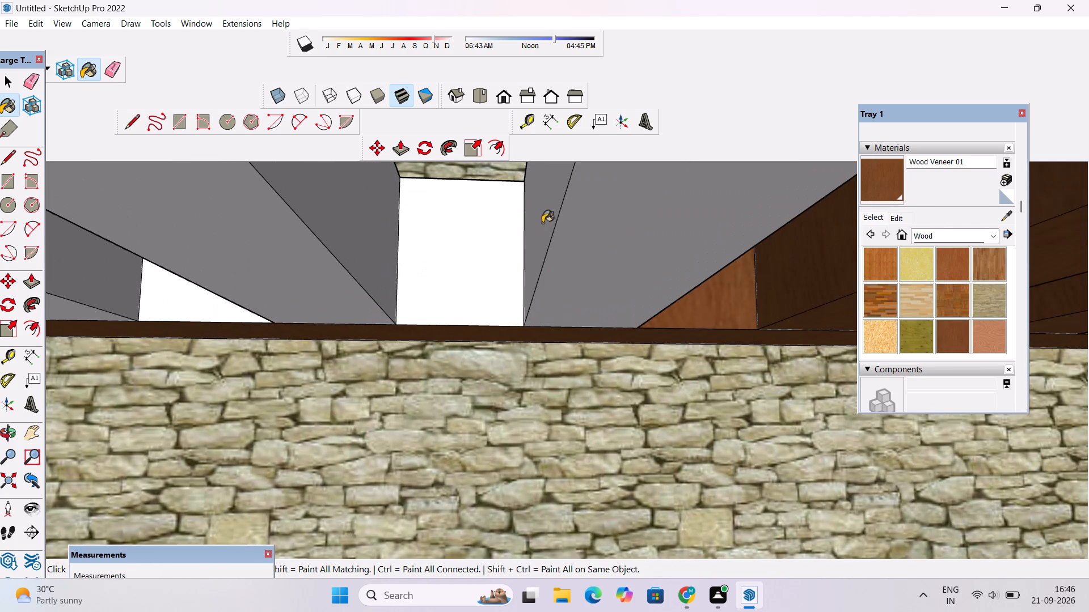
click(544, 222)
click(592, 216)
click(364, 246)
Continue Wood Veneer 01 along the pergola, covering the next two rear-beam sections and the adjoining slats' sides and undersides.
scroll(613, 204, down, 6)
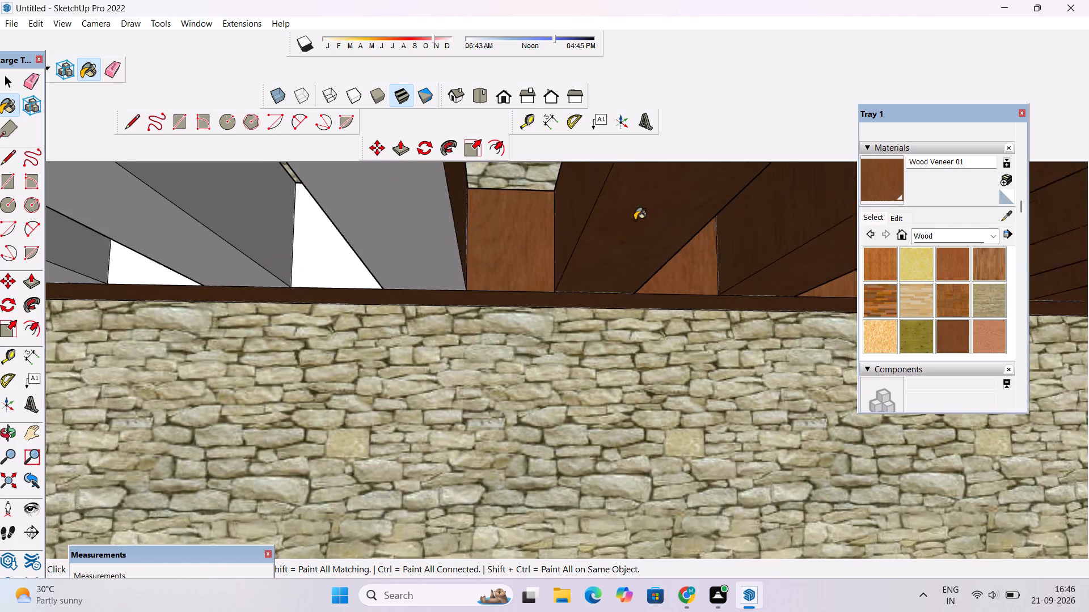
scroll(635, 220, down, 9)
scroll(411, 212, up, 7)
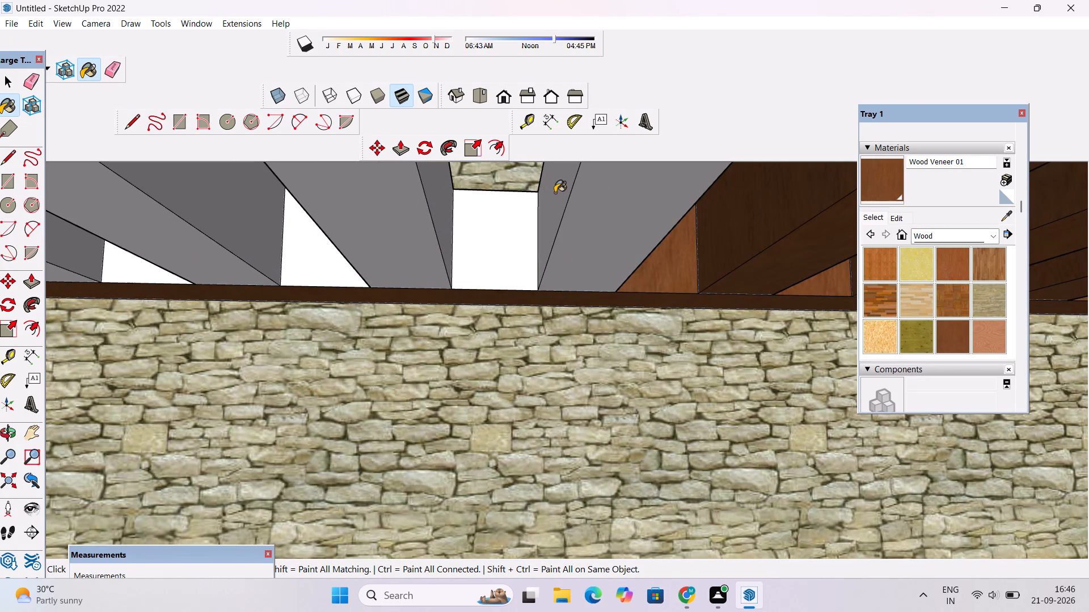
click(555, 193)
click(602, 204)
click(471, 245)
click(415, 239)
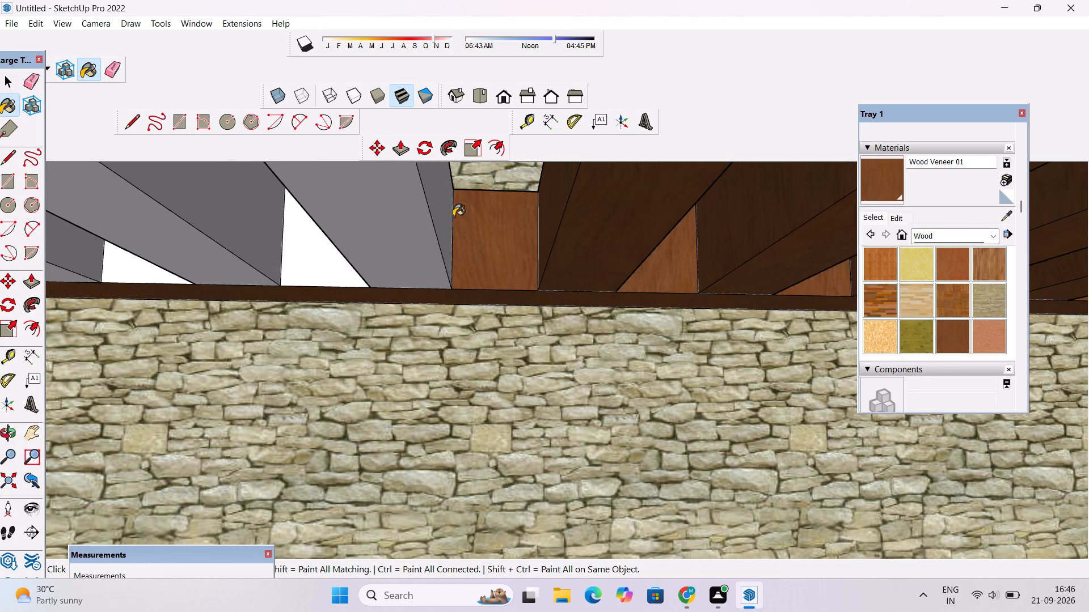
click(440, 215)
scroll(621, 215, down, 10)
scroll(420, 206, up, 8)
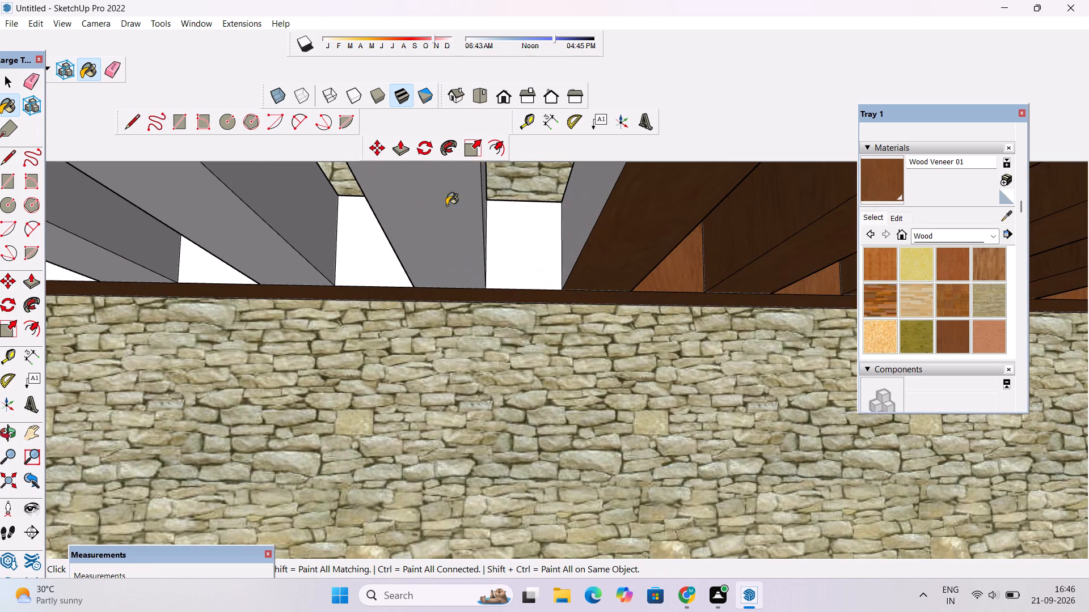
click(586, 214)
click(492, 237)
scroll(483, 213, up, 10)
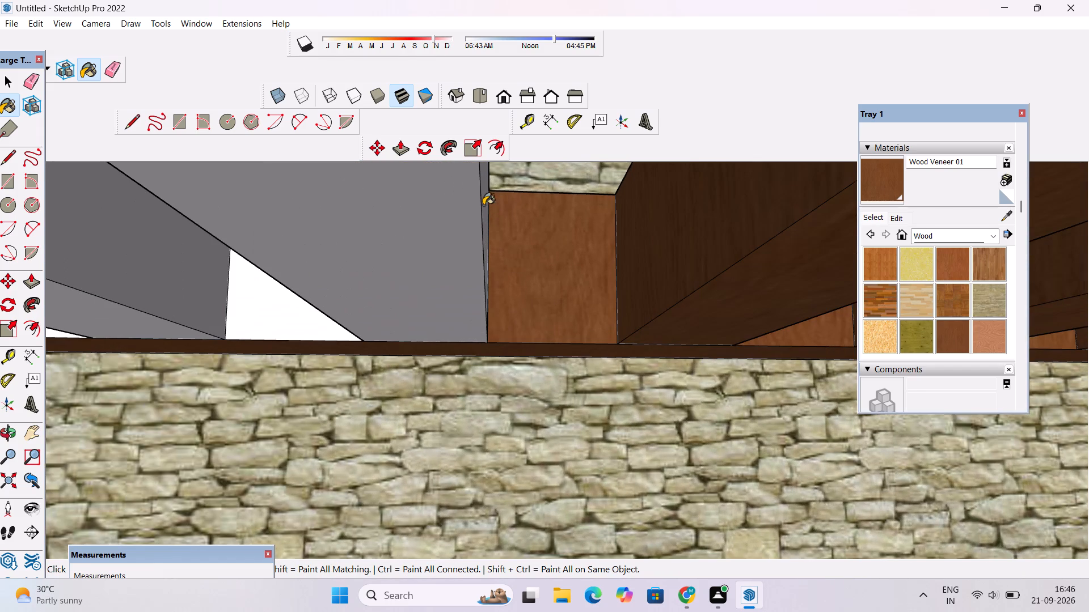
click(483, 202)
click(440, 225)
Paint the next exposed rear-beam section and the bordering slats' sides and underside with Wood Veneer 01.
scroll(664, 207, down, 11)
scroll(524, 205, up, 4)
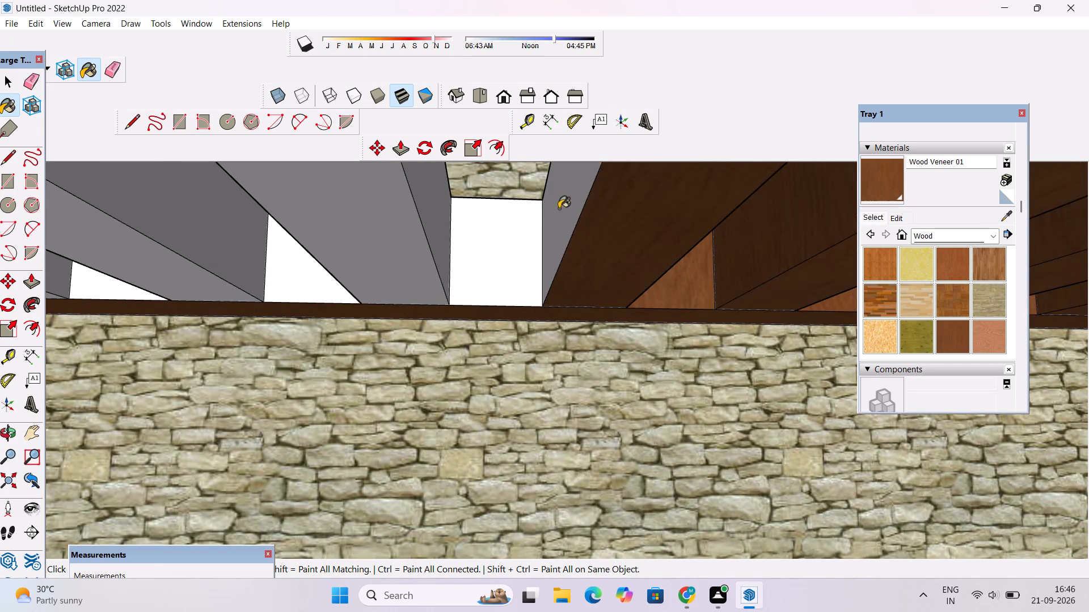
click(559, 209)
click(506, 230)
click(429, 215)
scroll(670, 190, down, 10)
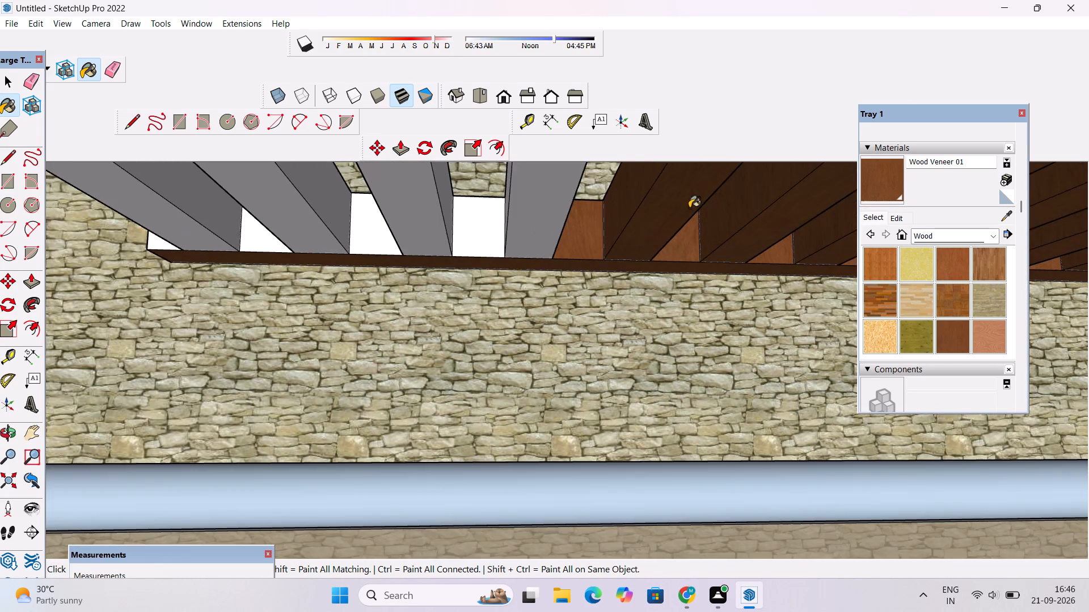
scroll(556, 210, up, 6)
click(526, 212)
scroll(530, 221, down, 6)
scroll(560, 236, up, 1)
scroll(576, 231, down, 3)
scroll(473, 190, up, 7)
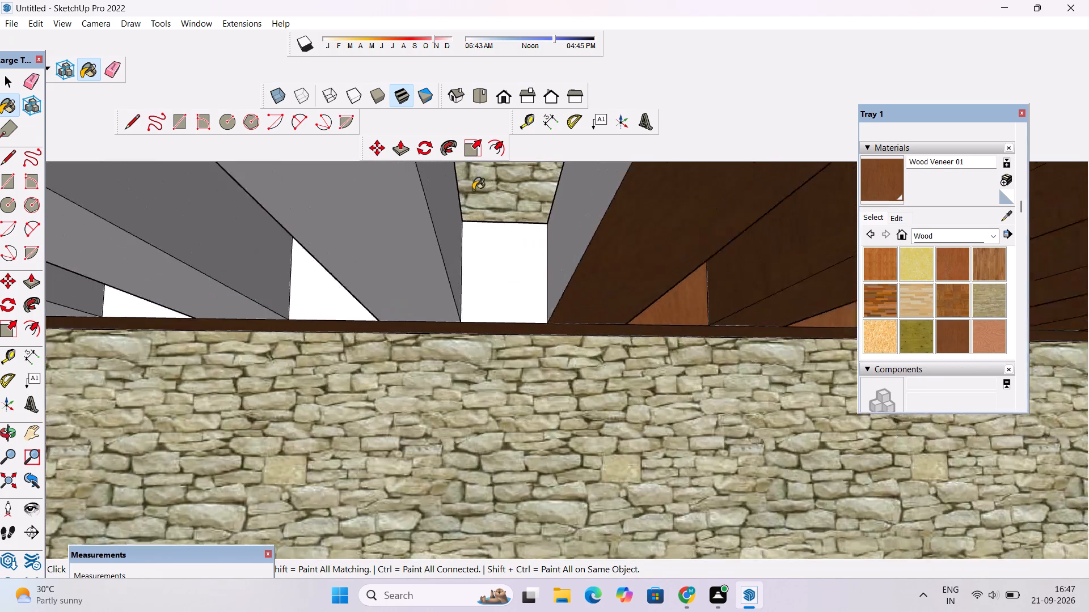
Paint the following two rear-beam sections and the grey slat faces around them with Wood Veneer 01, moving toward the unpainted end.
scroll(473, 190, up, 2)
click(636, 245)
click(522, 267)
click(464, 250)
click(427, 257)
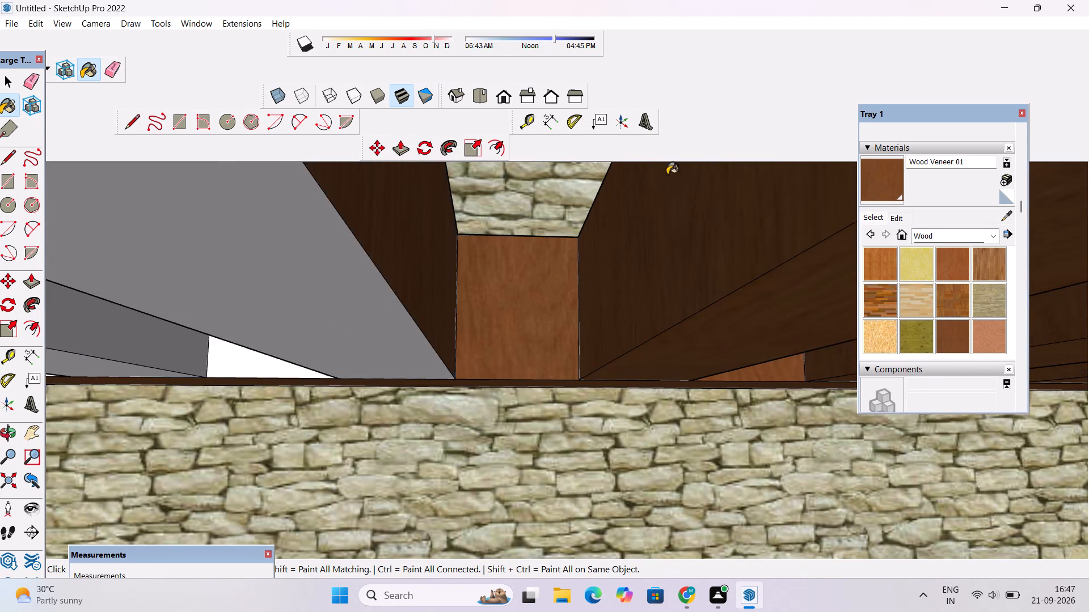
scroll(720, 159, down, 20)
scroll(720, 159, down, 3)
scroll(612, 201, up, 3)
click(611, 199)
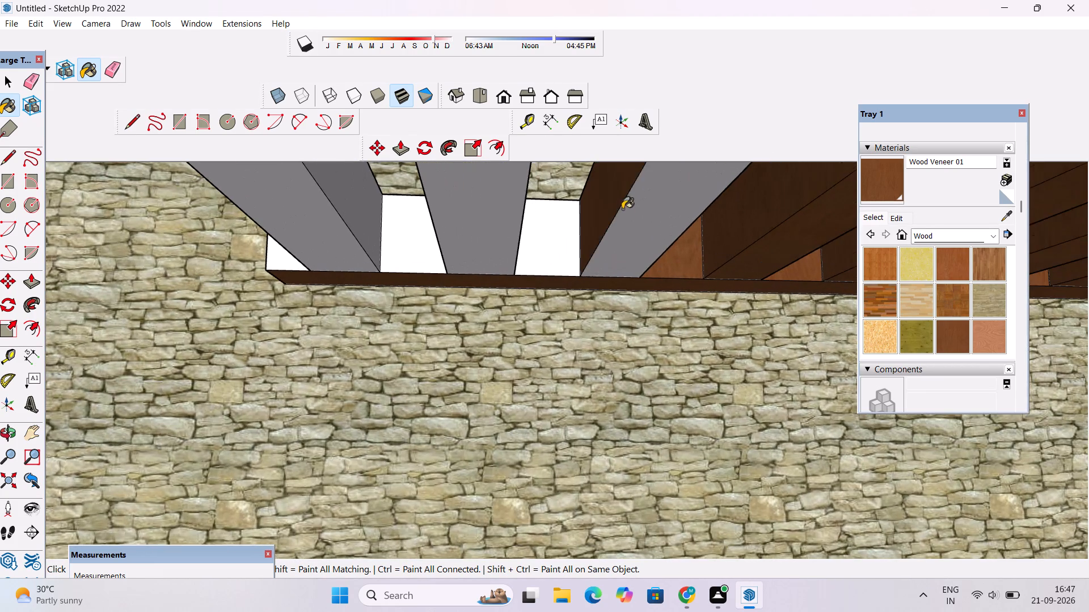
click(632, 211)
click(532, 250)
scroll(592, 194, up, 5)
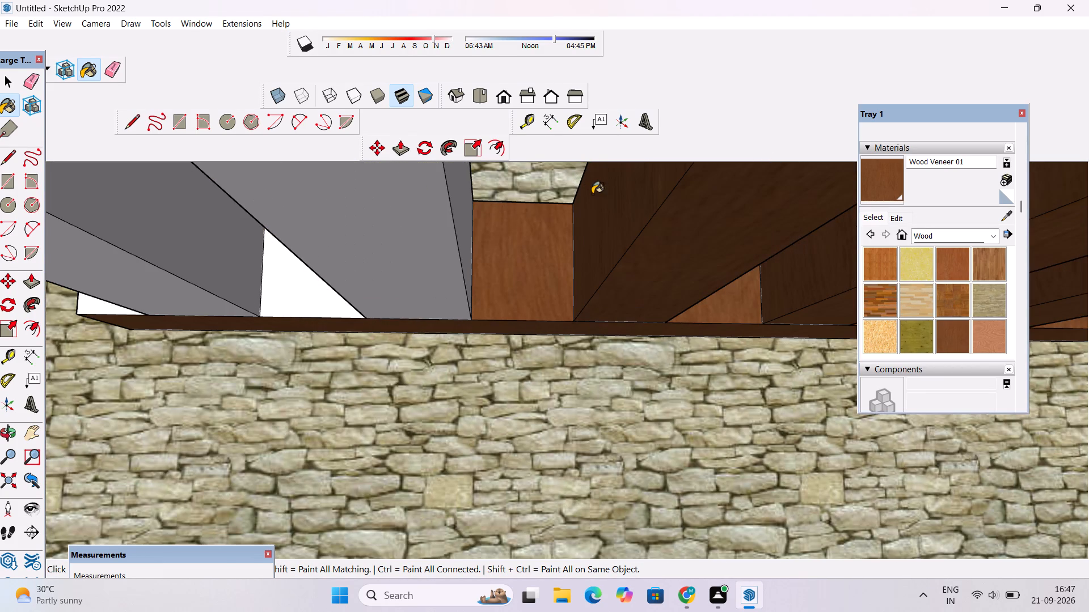
click(462, 227)
drag(411, 245, 416, 243)
Paint the rear-beam section before the last rear slat, plus that slat's side and underside, with Wood Veneer 01.
scroll(652, 193, down, 7)
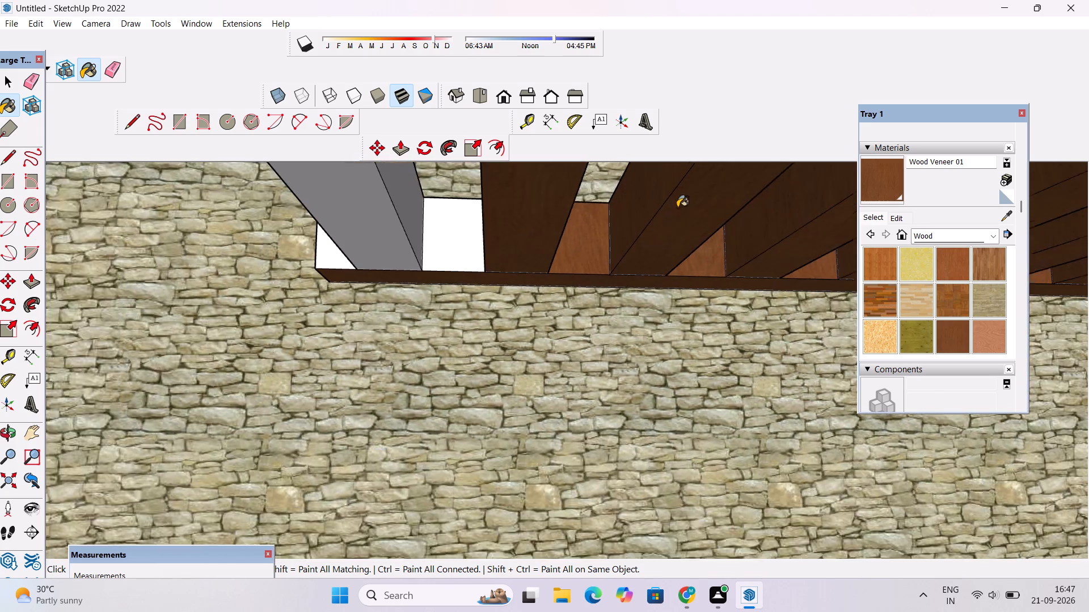
scroll(677, 207, down, 10)
scroll(552, 222, up, 9)
click(627, 222)
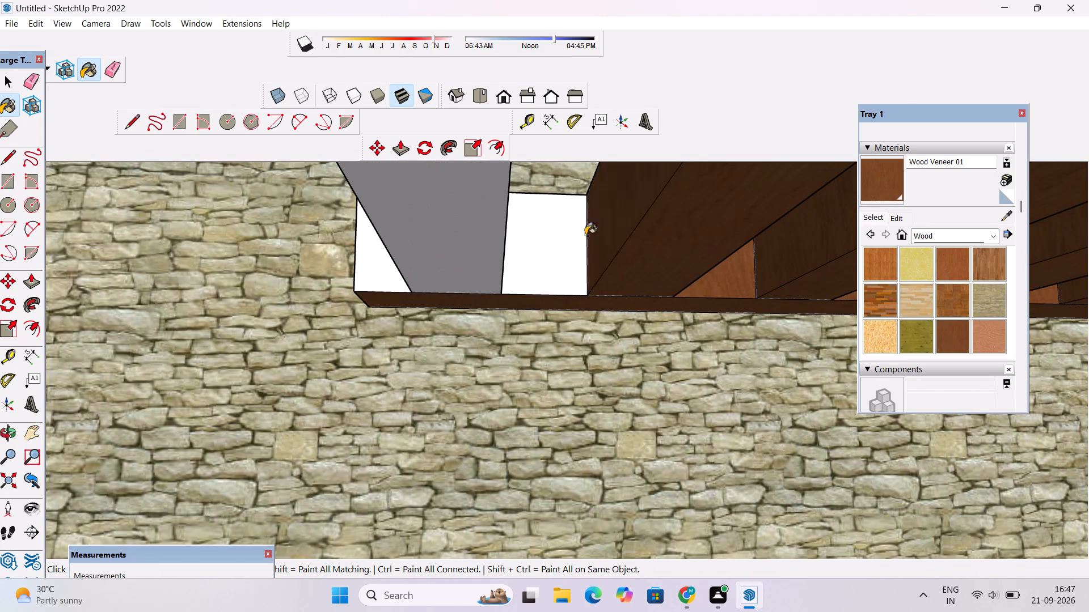
click(561, 243)
scroll(560, 243, up, 9)
click(381, 270)
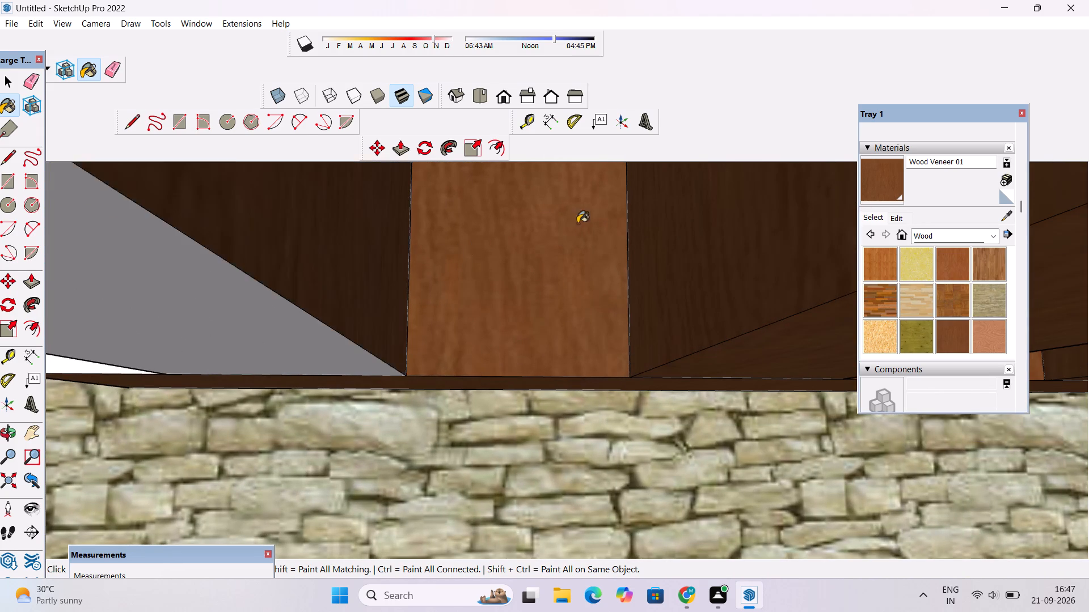
scroll(619, 216, down, 14)
click(573, 227)
Paint the rear beam's end section and the last slat's outward-facing side with Wood Veneer 01.
scroll(535, 222, up, 2)
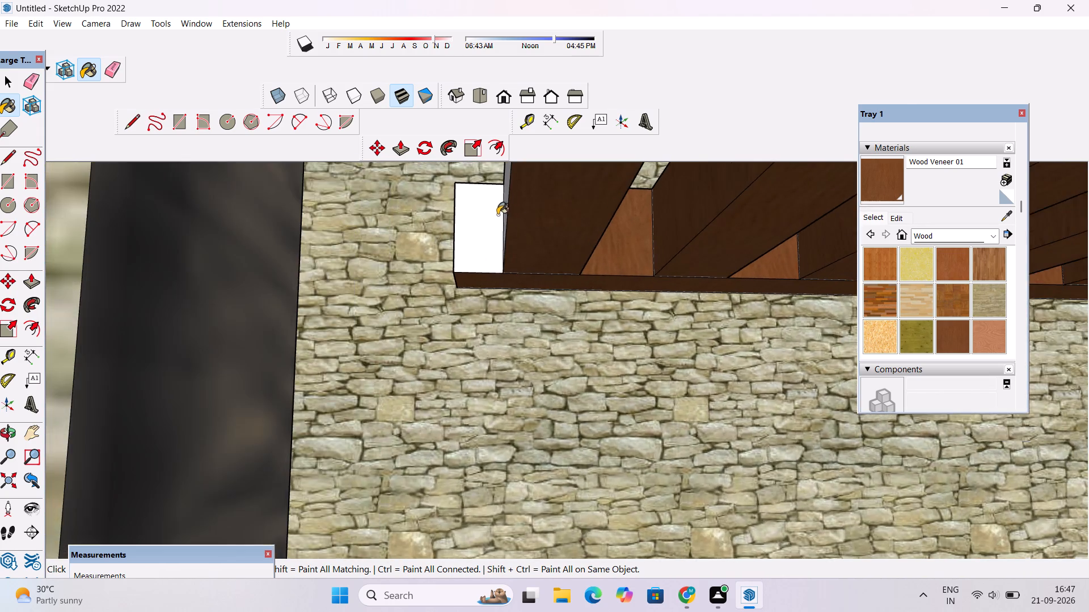
scroll(487, 216, up, 9)
click(482, 229)
scroll(387, 263, up, 15)
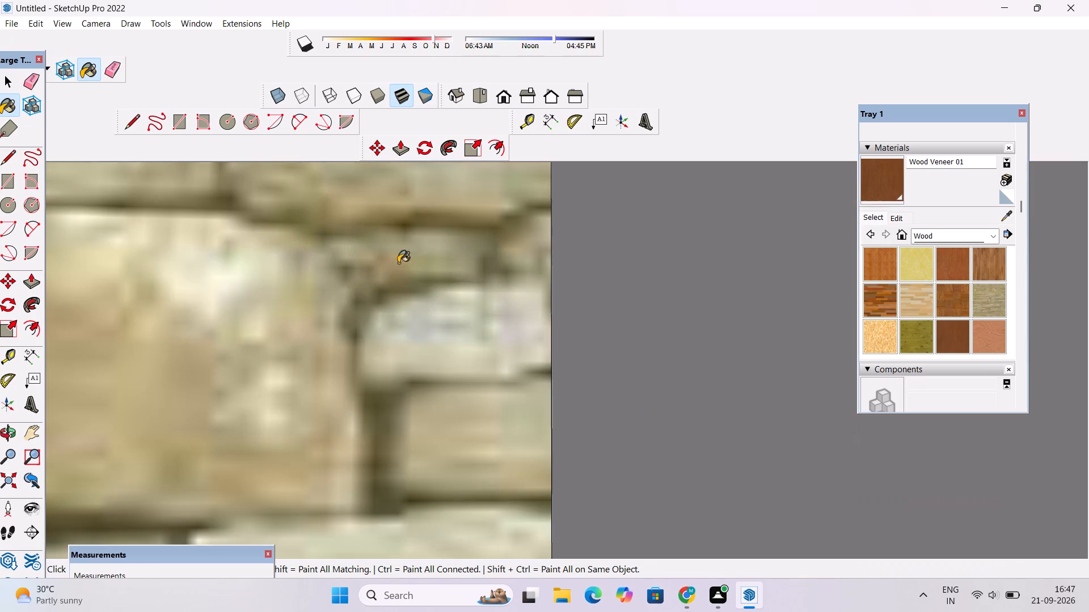
drag(632, 299, 627, 299)
scroll(468, 243, down, 17)
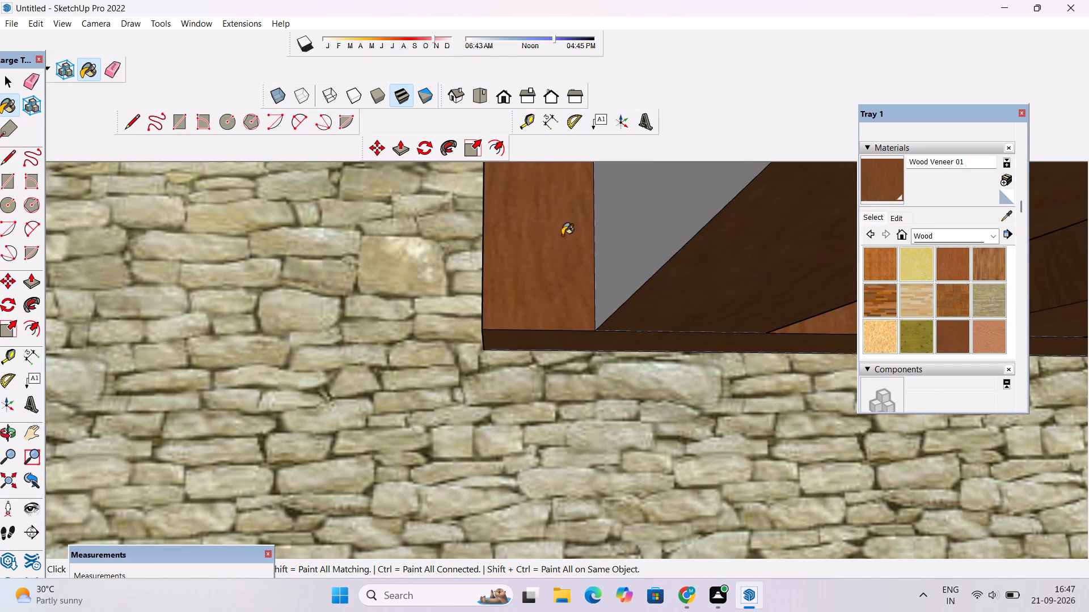
click(639, 250)
Paint the top face of the pergola's outer frame with Wood Veneer 01.
scroll(508, 242, down, 20)
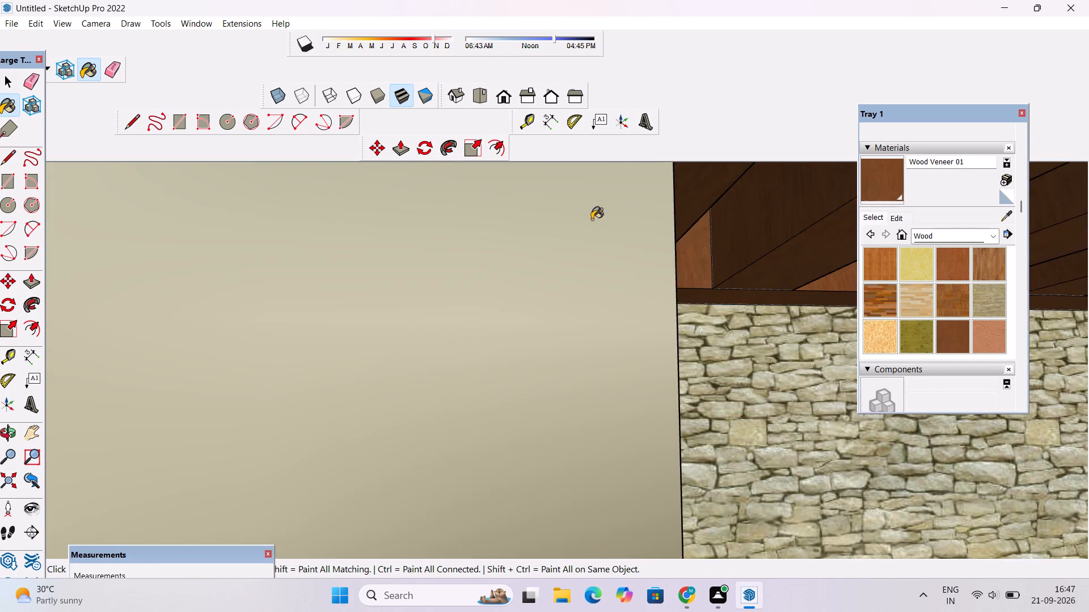
scroll(592, 219, down, 20)
scroll(592, 219, down, 10)
key(o)
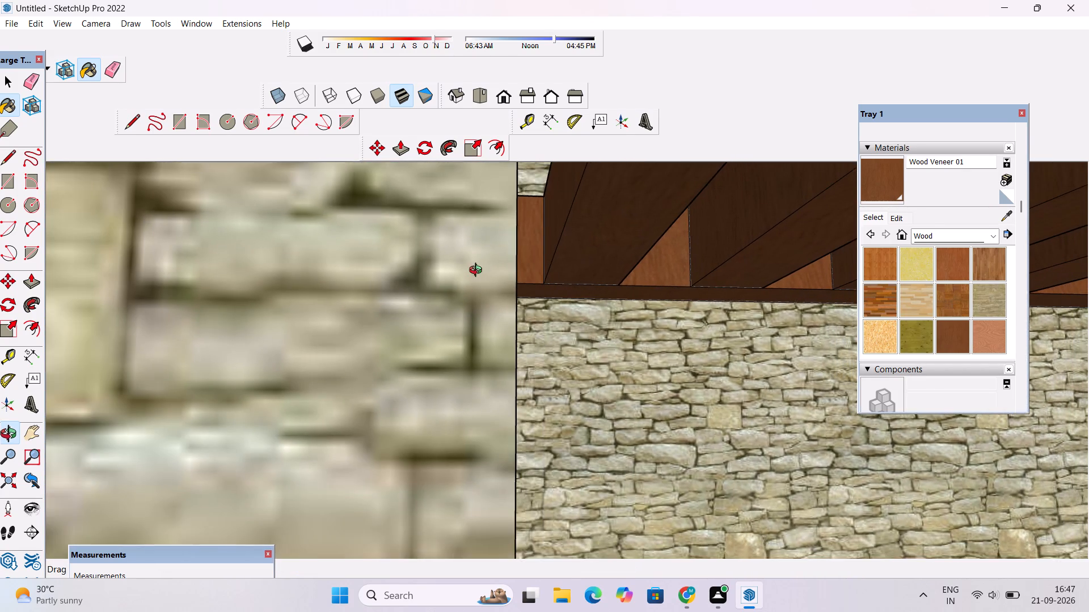
scroll(496, 267, down, 5)
shift+drag(525, 250, 307, 311)
scroll(584, 199, down, 2)
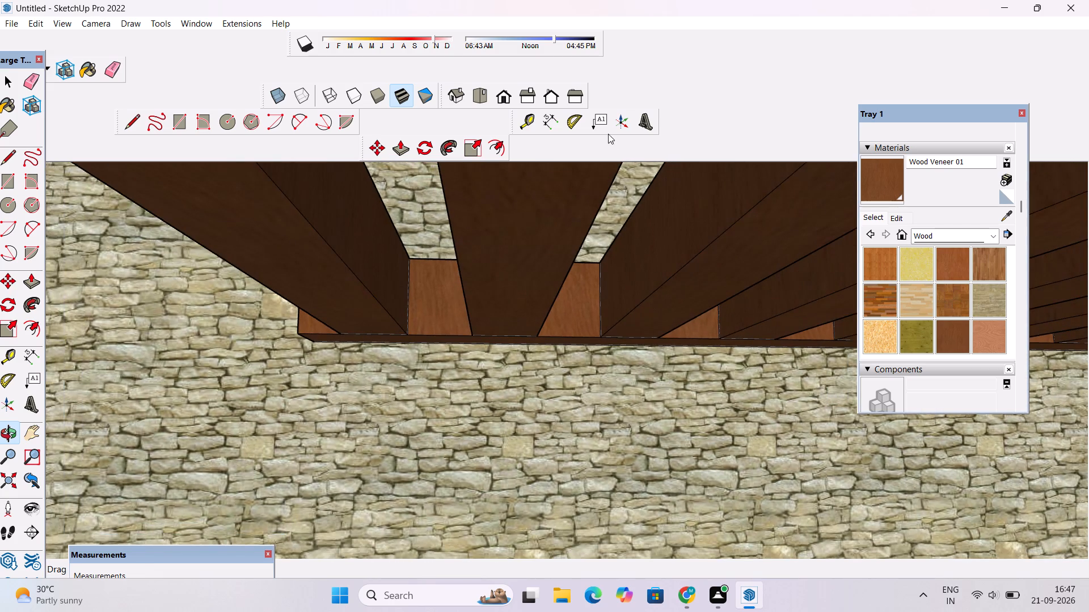
drag(614, 152, 584, 256)
drag(569, 261, 587, 359)
scroll(571, 286, down, 5)
drag(568, 291, 544, 357)
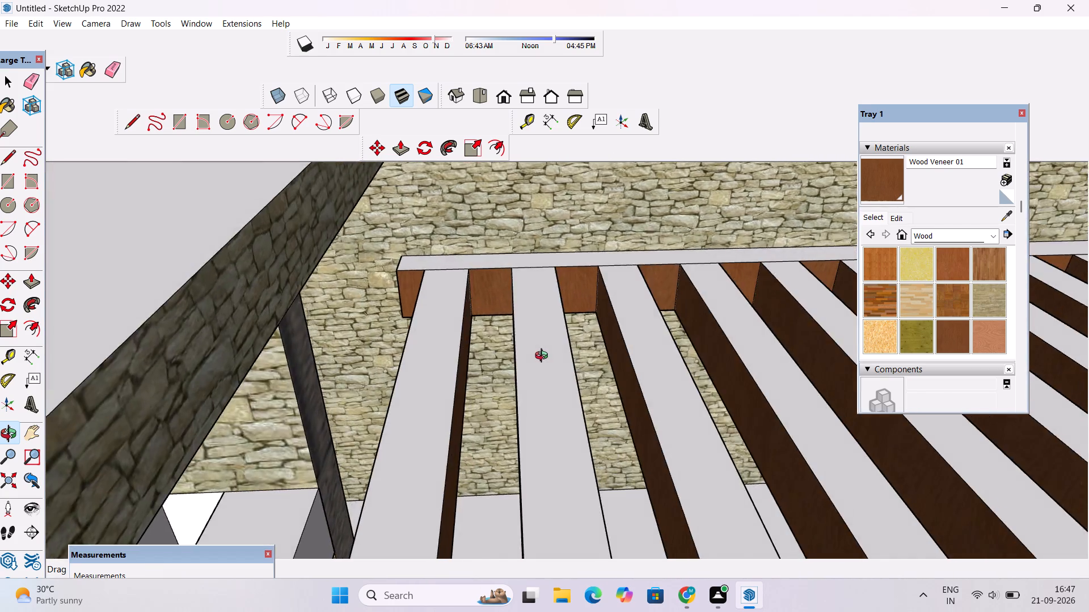
scroll(543, 357, down, 6)
shift+drag(542, 339, 463, 237)
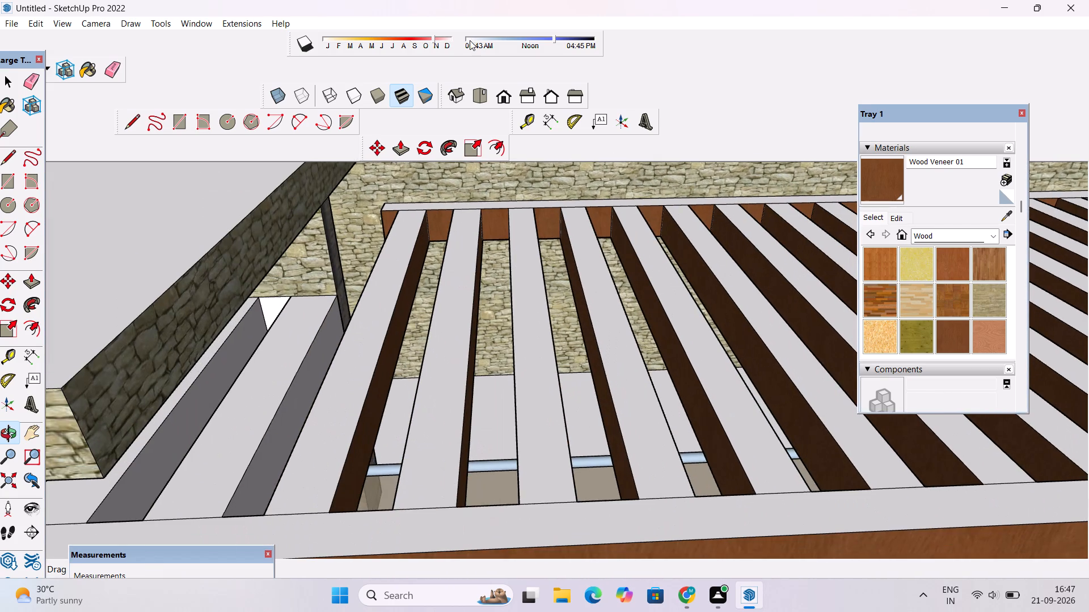
scroll(388, 330, down, 6)
drag(472, 364, 374, 375)
drag(372, 390, 376, 297)
drag(361, 339, 335, 416)
shift+drag(335, 422, 339, 347)
drag(343, 353, 348, 389)
scroll(348, 386, down, 5)
shift+drag(350, 385, 396, 365)
click(891, 198)
scroll(479, 295, down, 5)
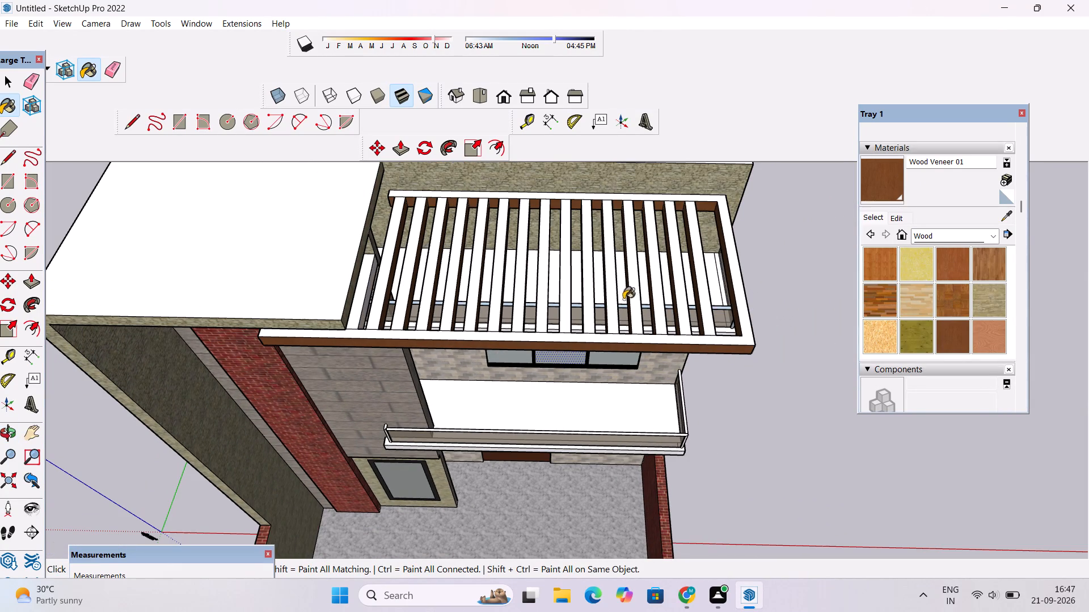
click(710, 241)
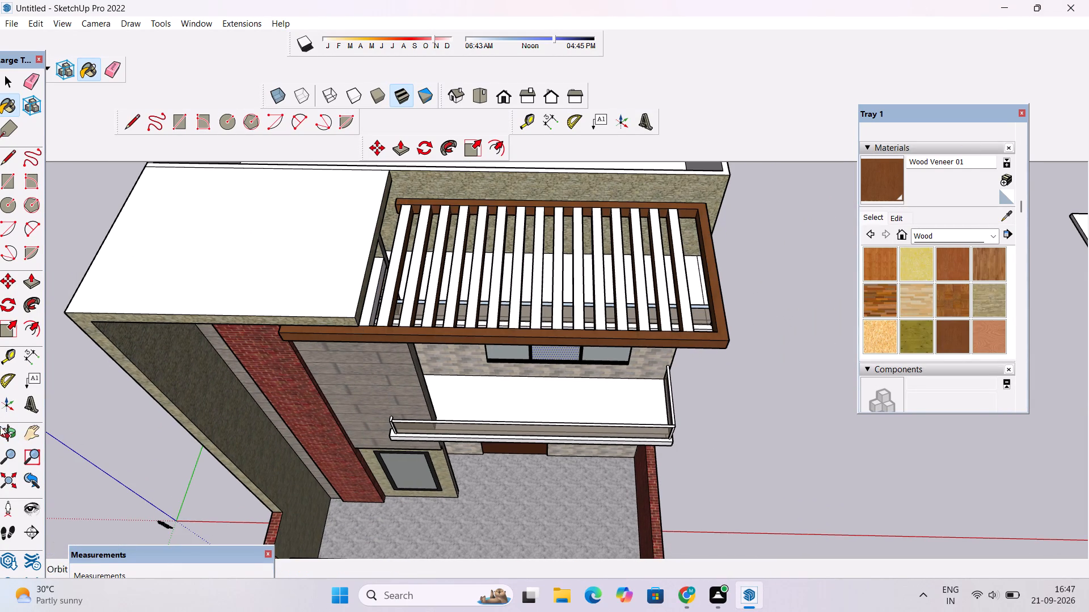
Paint the pergola slats' top faces with Wood Veneer 01 from the outer end inward, undoing the stray paint on the balcony glass.
scroll(686, 273, up, 6)
click(676, 282)
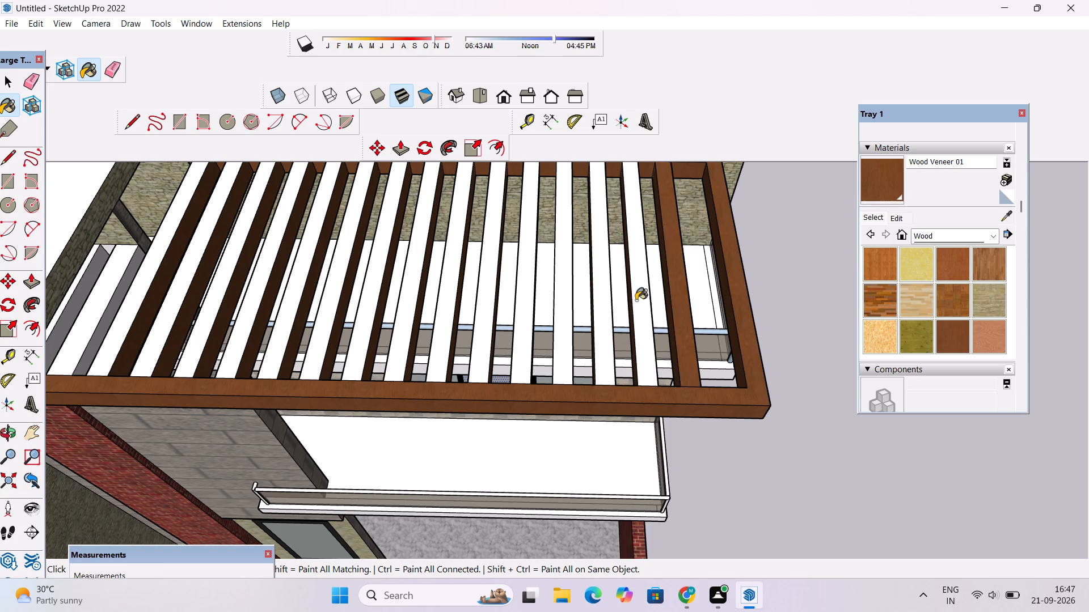
click(636, 301)
click(600, 301)
click(560, 309)
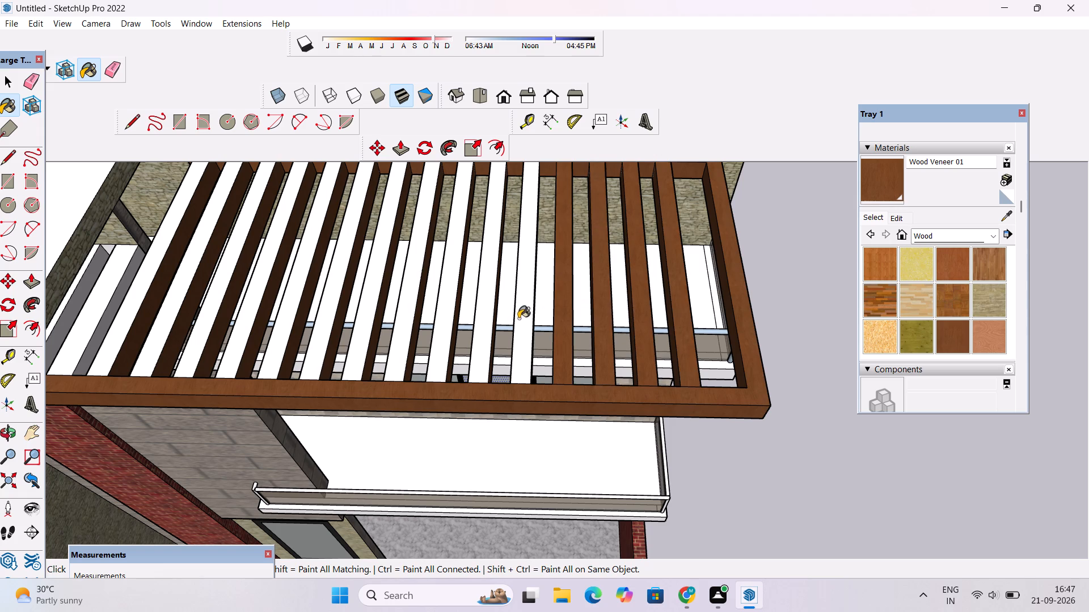
click(518, 318)
click(480, 321)
click(440, 332)
click(395, 343)
click(344, 354)
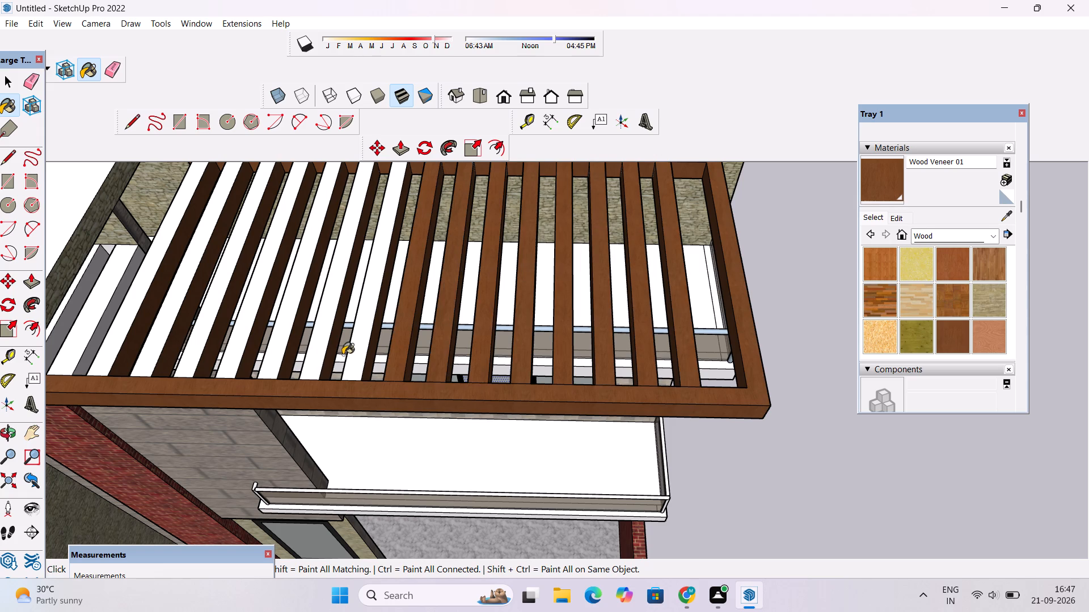
click(315, 352)
drag(357, 344, 347, 348)
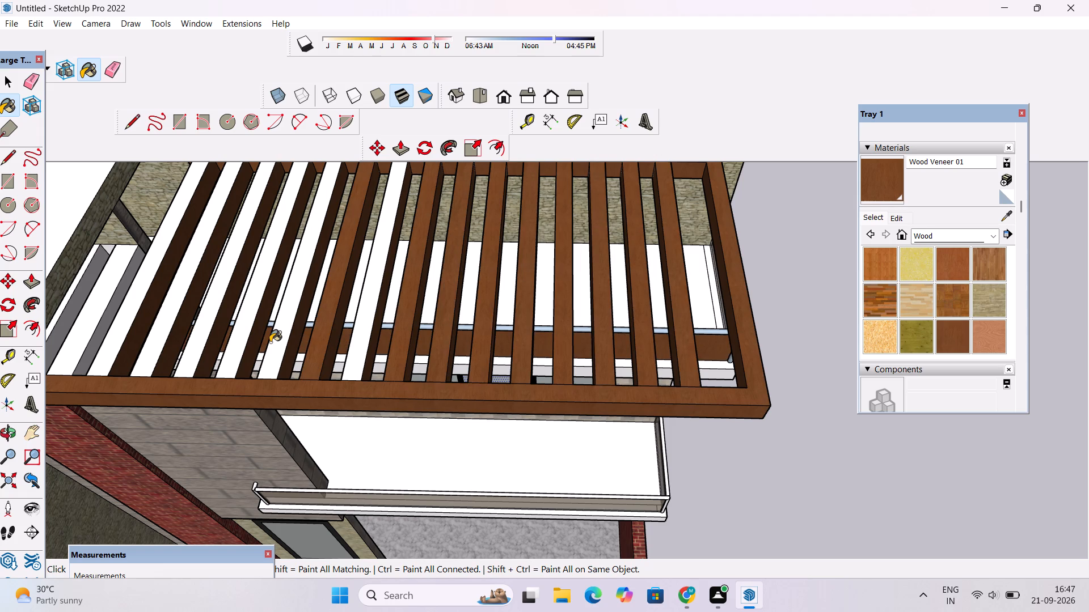
key(ctrl+z)
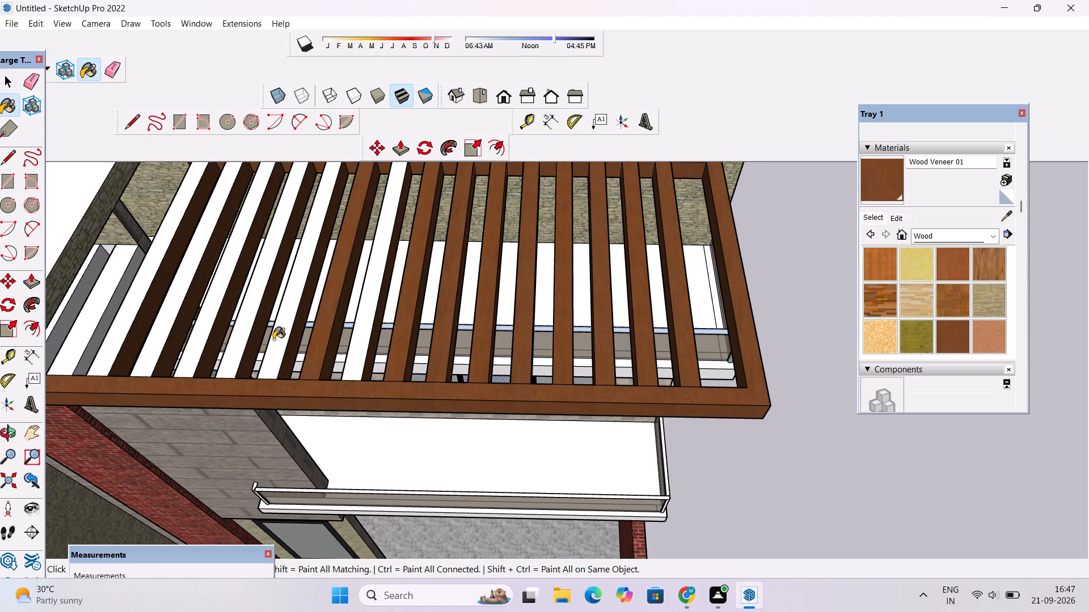
Paint the skipped slat's top and the next slat tops toward the roof slab with Wood Veneer 01.
scroll(273, 339, up, 2)
click(285, 333)
click(375, 317)
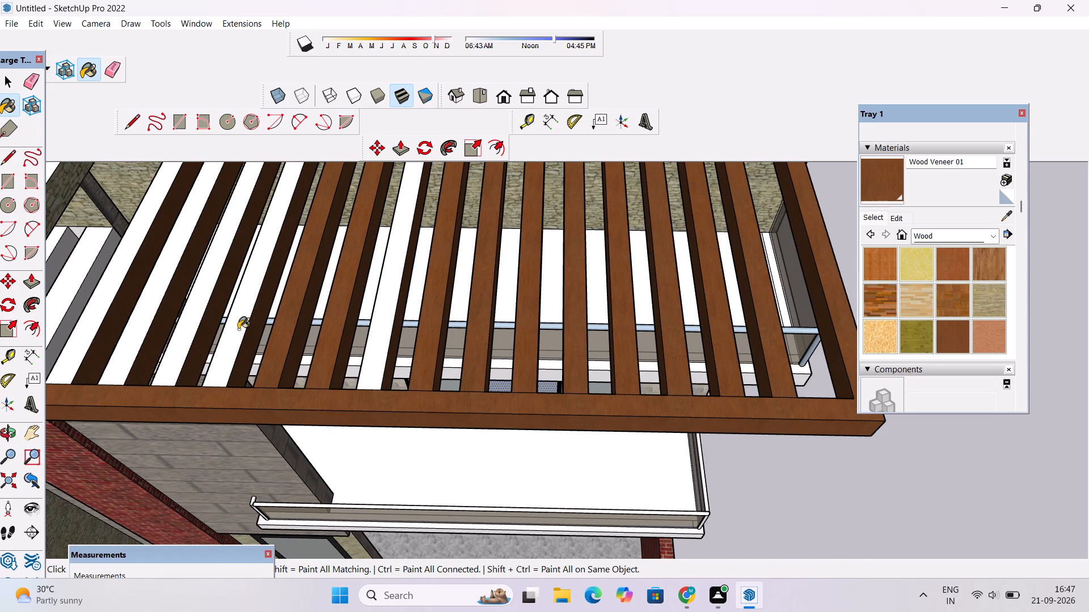
click(238, 329)
click(185, 333)
click(144, 328)
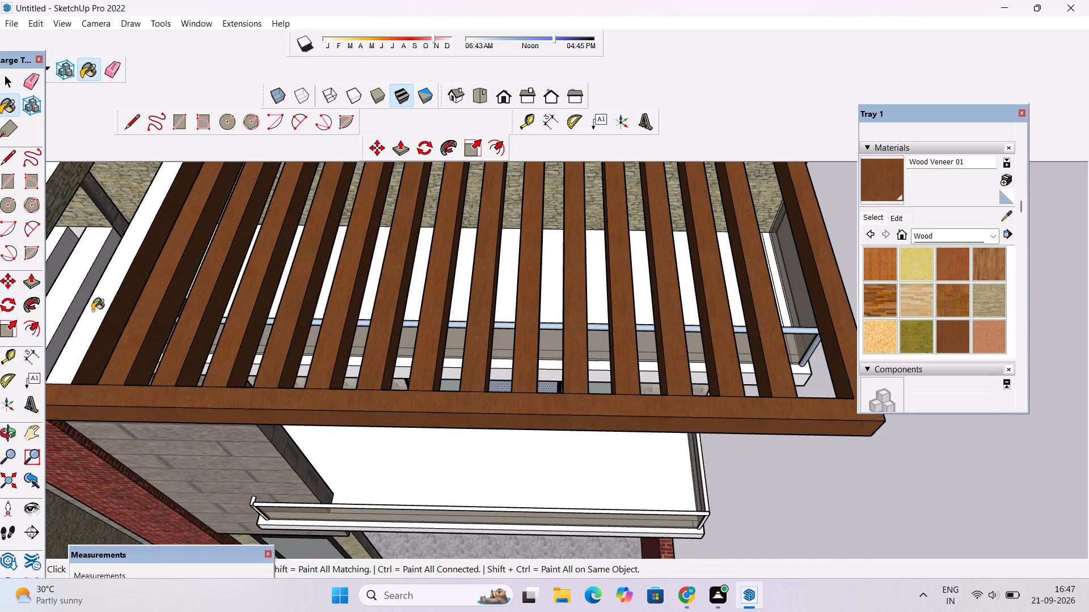
click(92, 311)
scroll(689, 324, down, 5)
scroll(320, 337, up, 15)
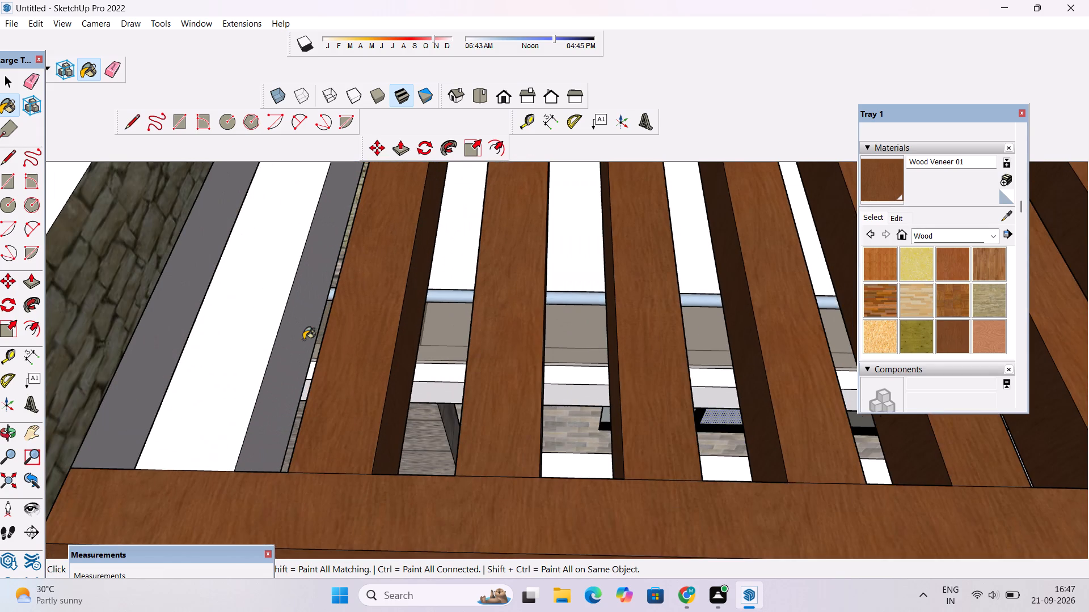
click(258, 322)
Paint the next unpainted pergola slat top near the roof slab with Wood Veneer 01.
scroll(283, 357, up, 4)
click(283, 357)
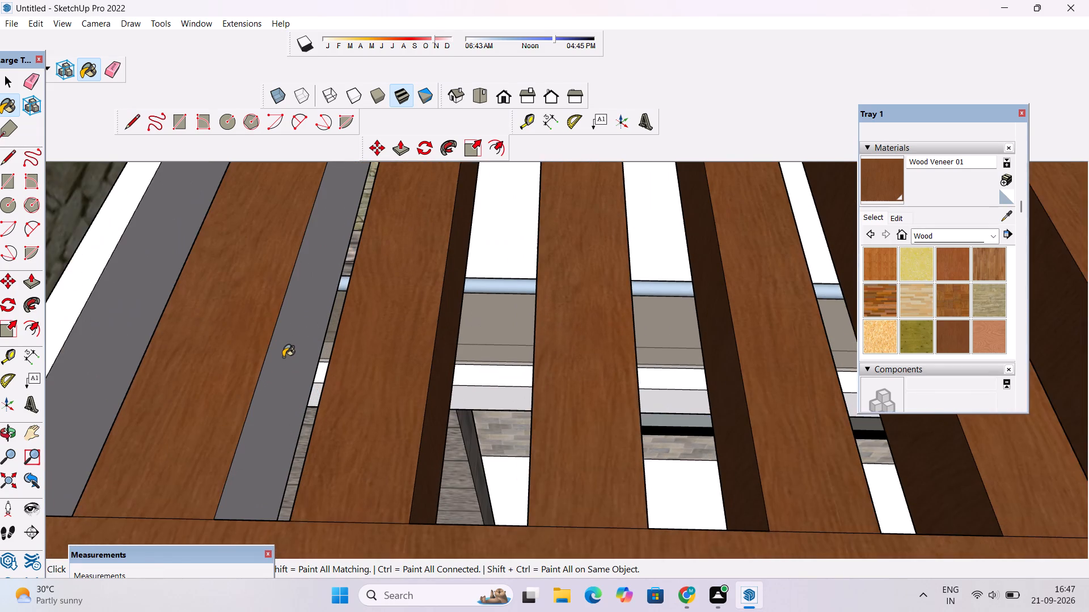
Paint the last two slats' tops, their unpainted sides and the rear-beam sections between them with Wood Veneer 01.
key(o)
drag(317, 492, 319, 323)
scroll(319, 323, down, 6)
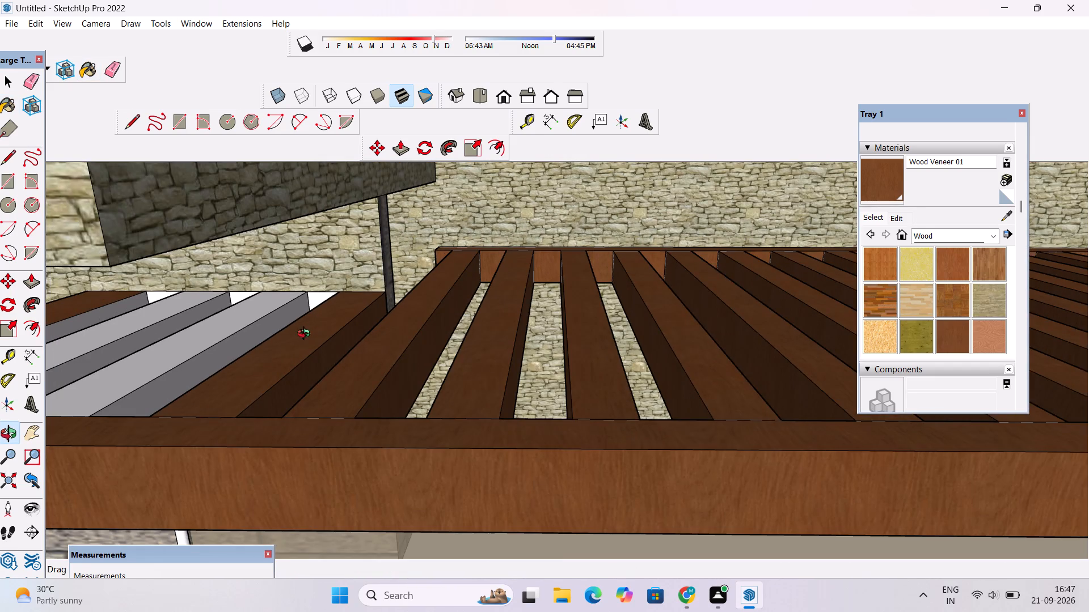
shift+drag(253, 342, 324, 365)
shift+drag(147, 396, 232, 382)
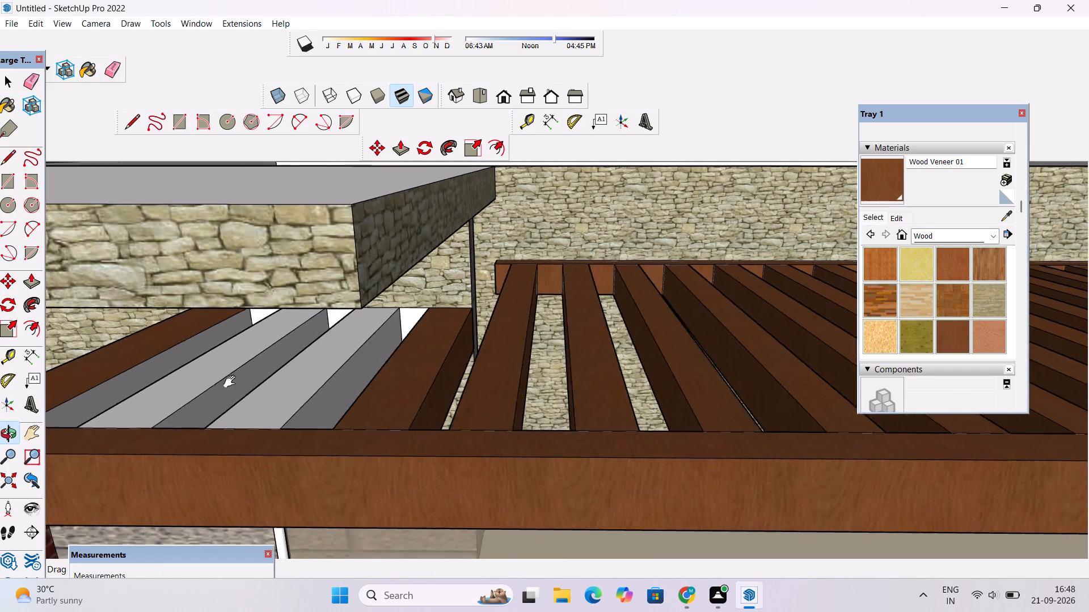
shift+drag(232, 382, 305, 369)
click(880, 180)
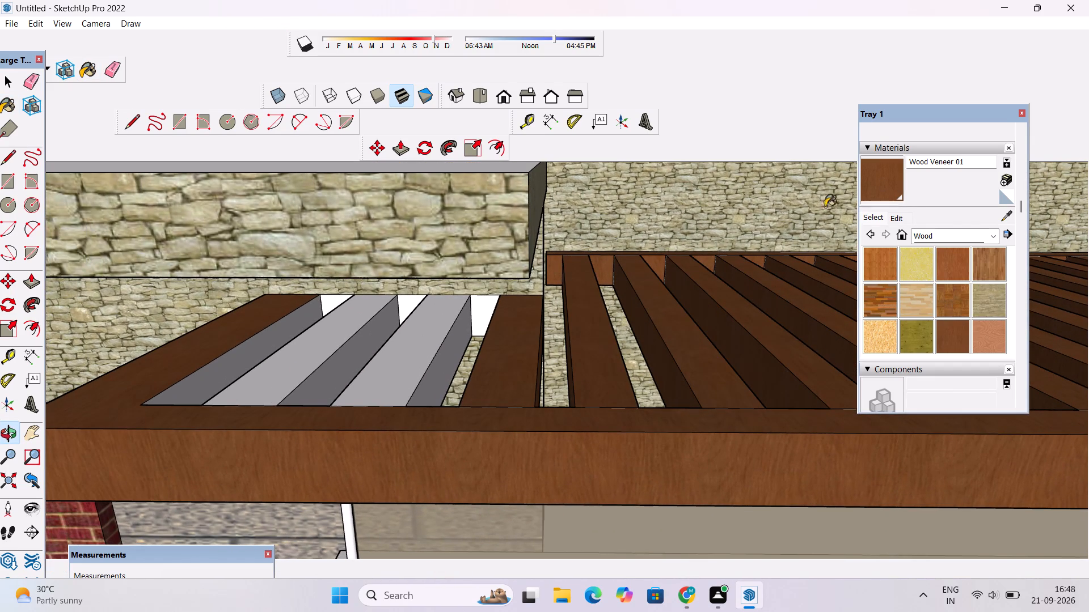
click(404, 358)
click(440, 372)
click(488, 313)
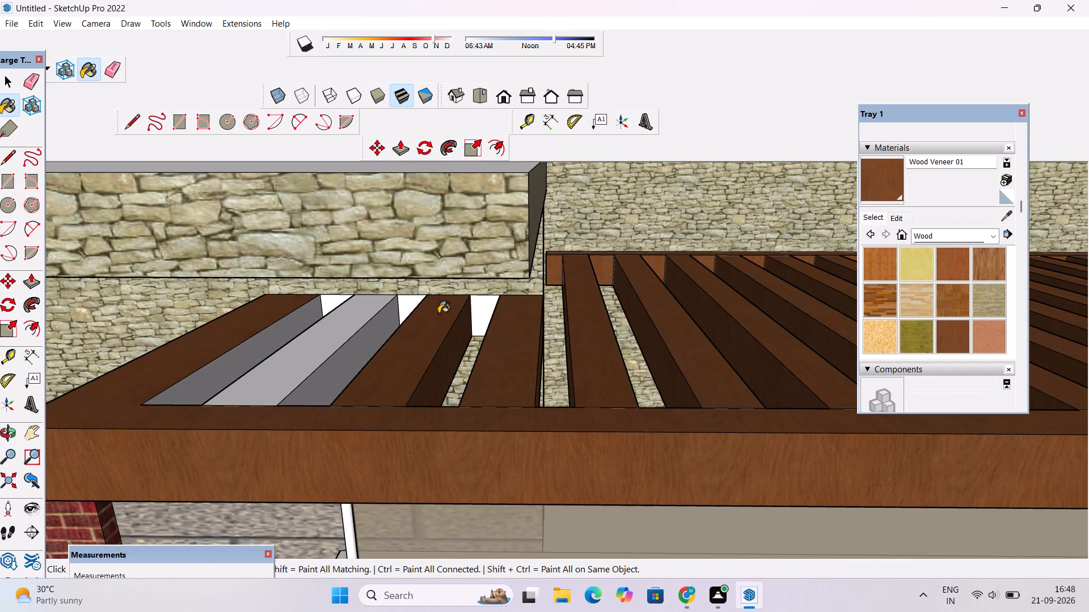
click(409, 307)
click(366, 334)
click(341, 330)
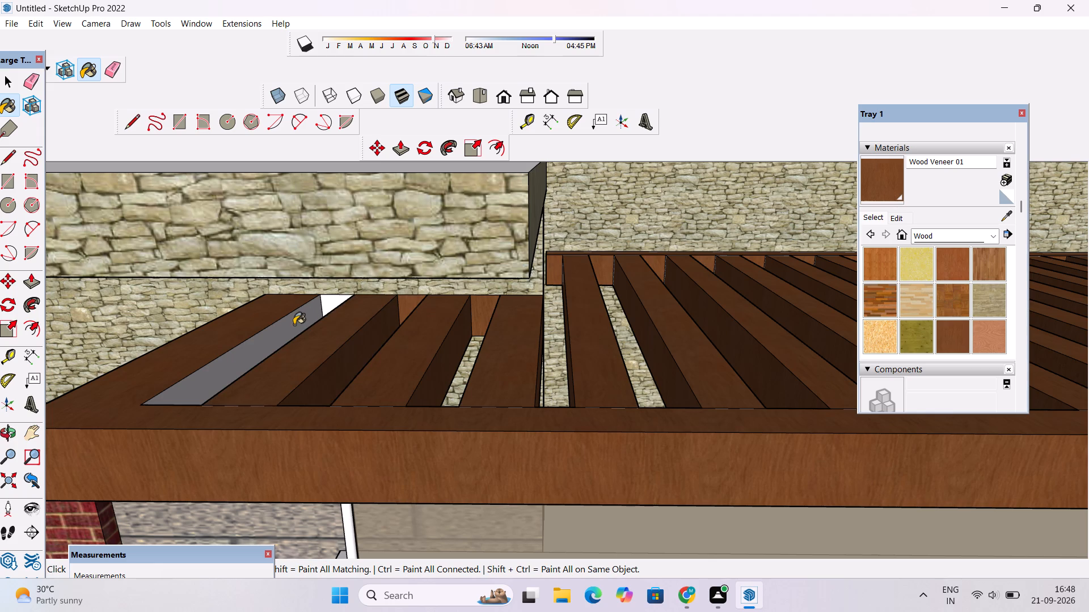
Paint the pergola end beam's inner side, the last rear-beam section and the slats' opposite sides with Wood Veneer 01.
click(294, 325)
scroll(316, 312, up, 9)
click(351, 295)
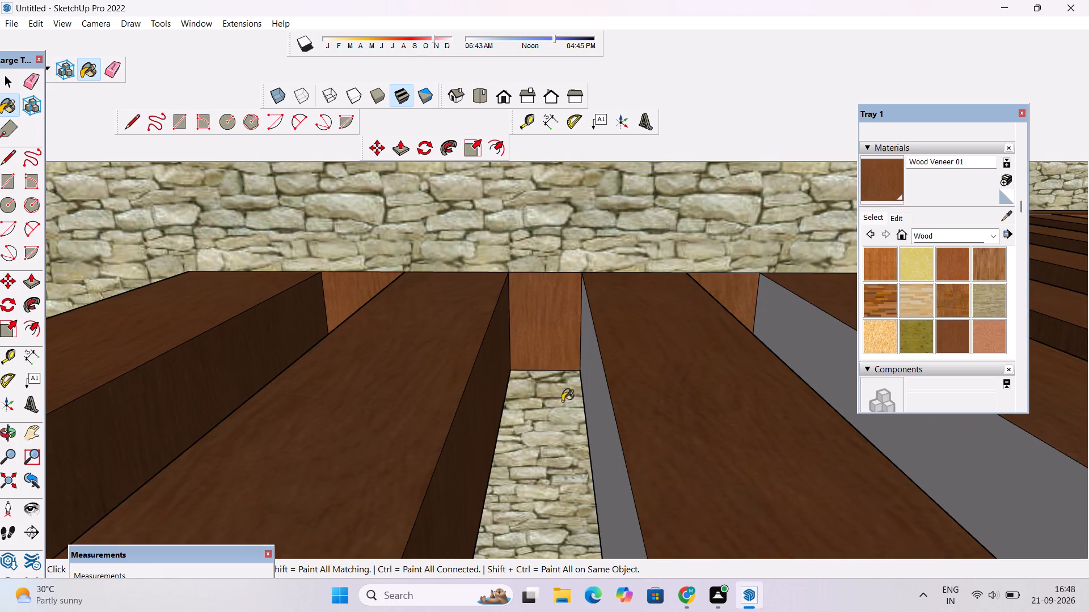
click(593, 375)
scroll(368, 380, down, 5)
click(706, 394)
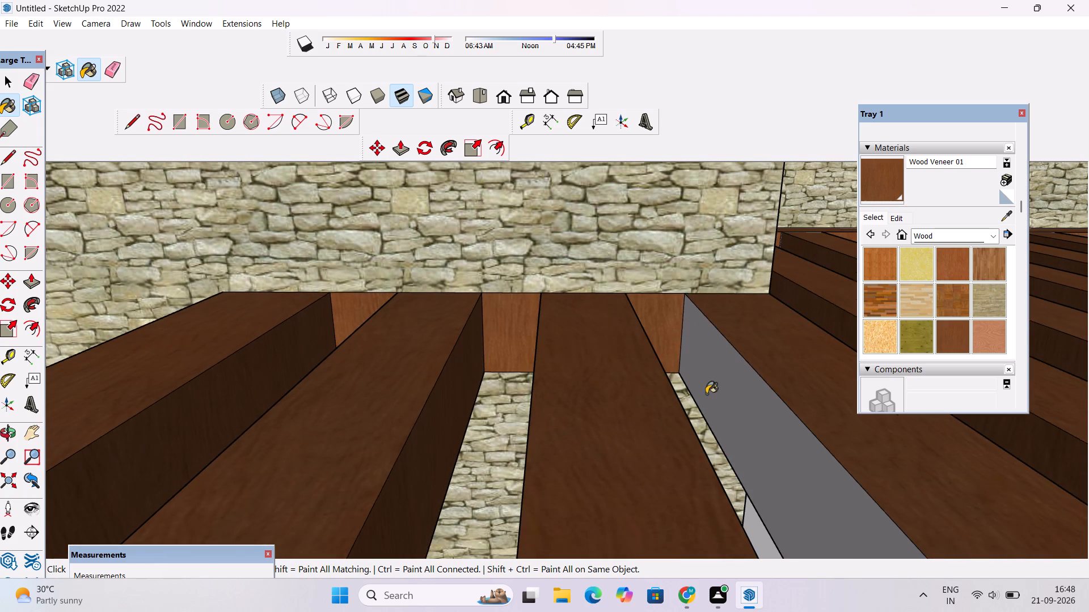
scroll(483, 370, down, 6)
scroll(319, 420, up, 14)
scroll(353, 441, down, 3)
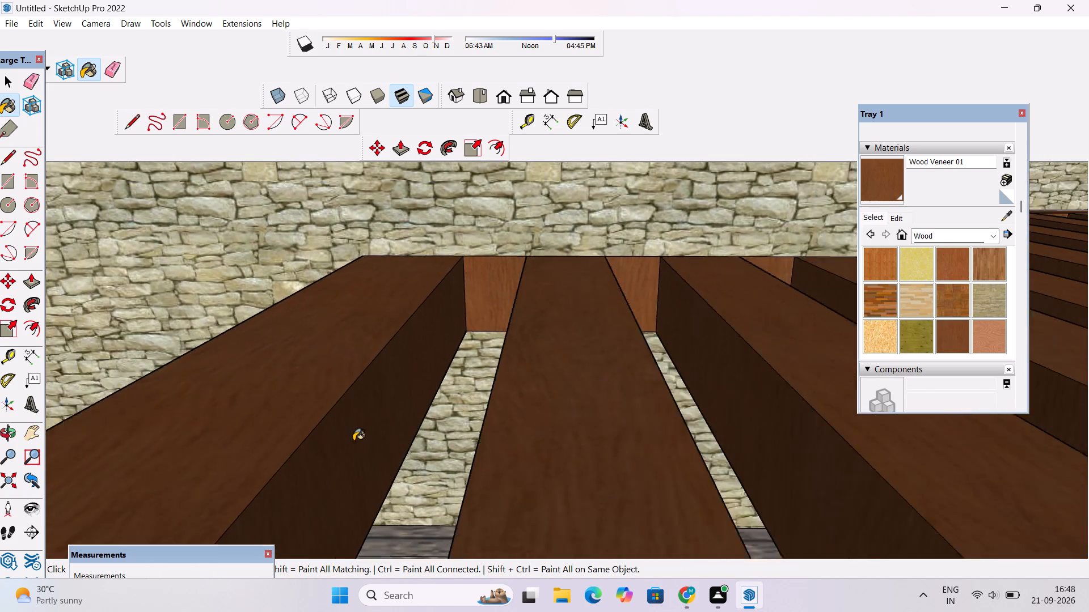
Paint the undersides of the three unpainted pergola slats beneath the roof slab with Wood Veneer 01.
scroll(353, 441, down, 8)
key(o)
drag(468, 507, 478, 328)
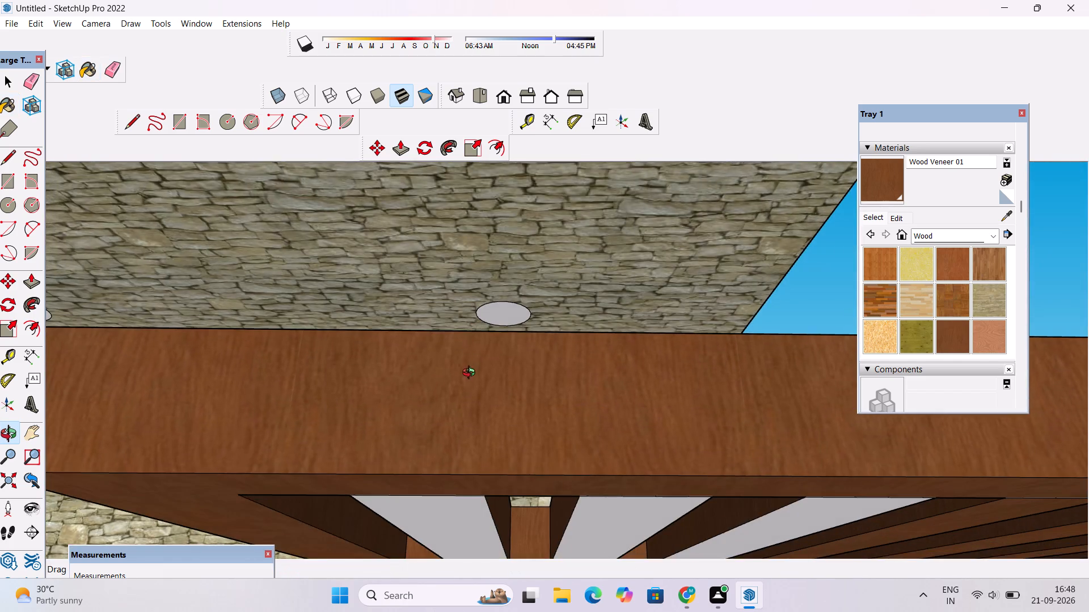
scroll(471, 374, down, 4)
shift+drag(504, 465, 499, 422)
drag(528, 491, 522, 441)
shift+drag(524, 449, 482, 457)
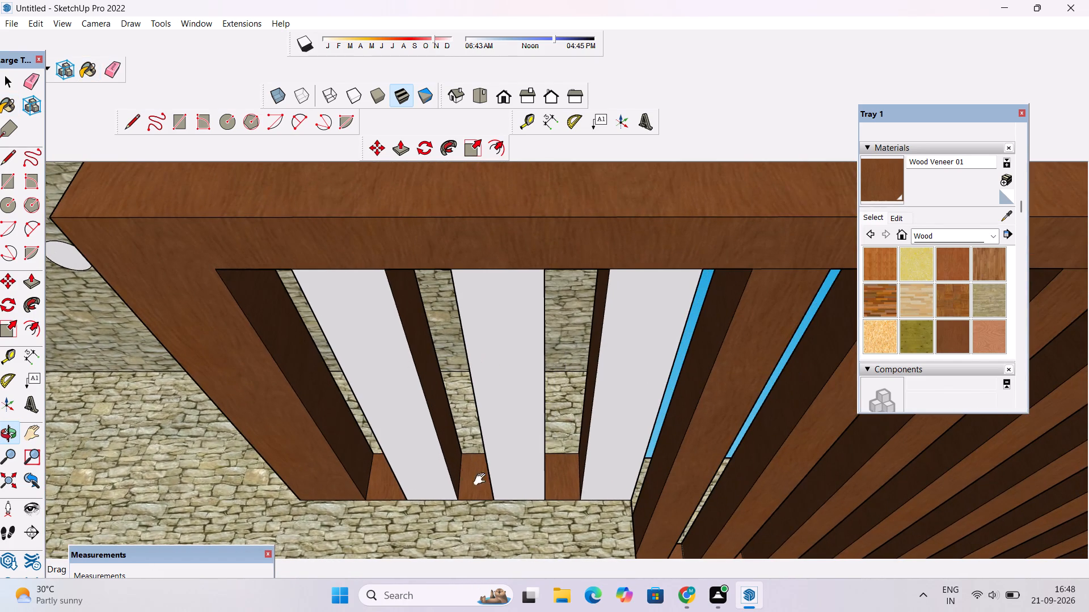
click(871, 176)
click(652, 335)
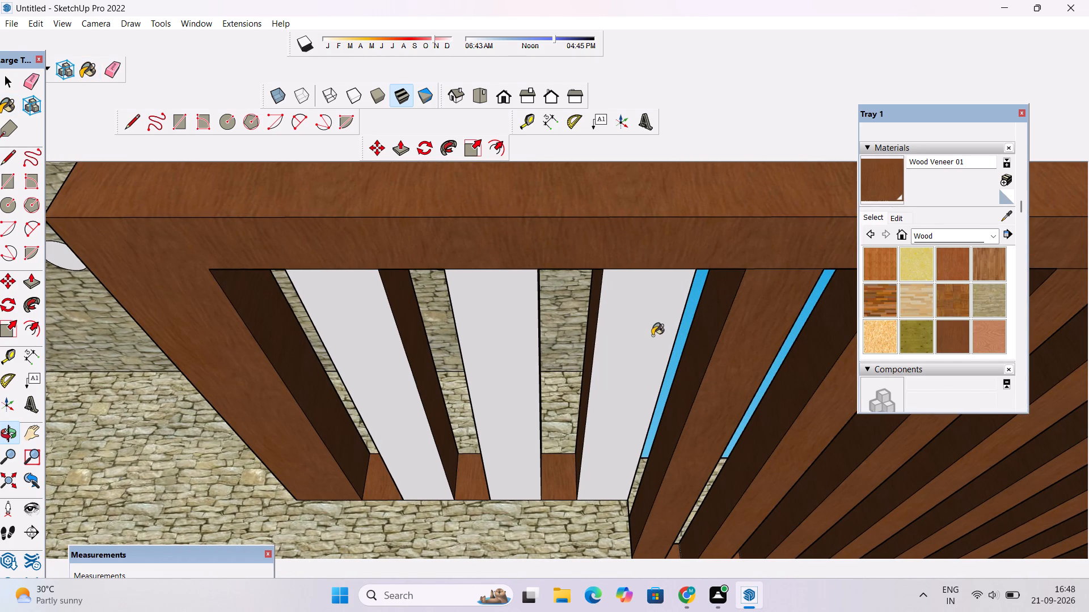
click(512, 352)
click(394, 380)
Paint the remaining white slat side and the pergola frame's outer end face with Wood Veneer 01.
scroll(394, 382, down, 3)
key(o)
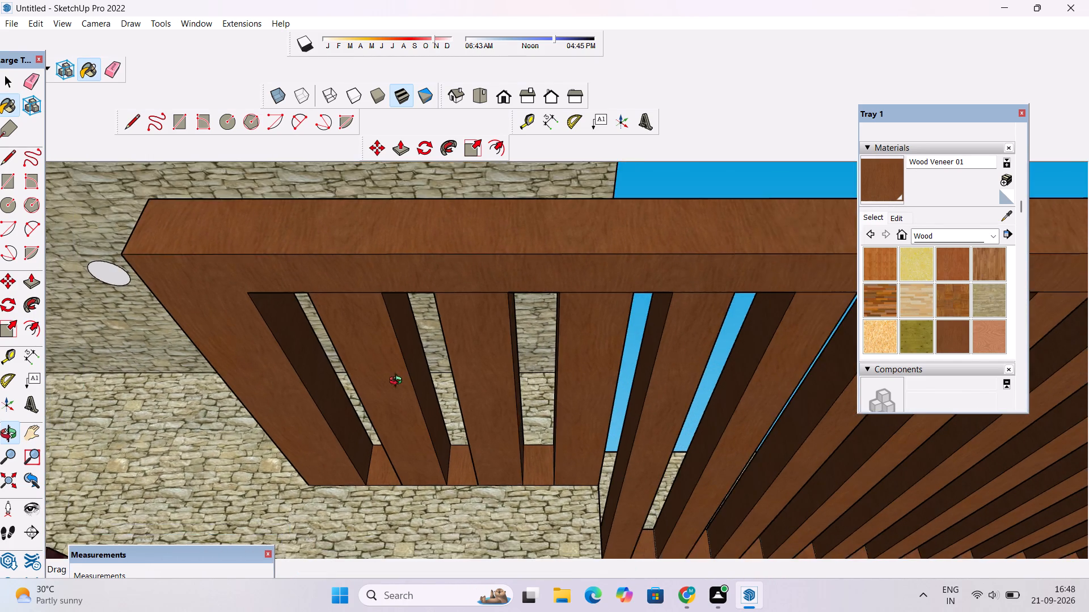
scroll(398, 382, down, 1)
drag(468, 349, 518, 572)
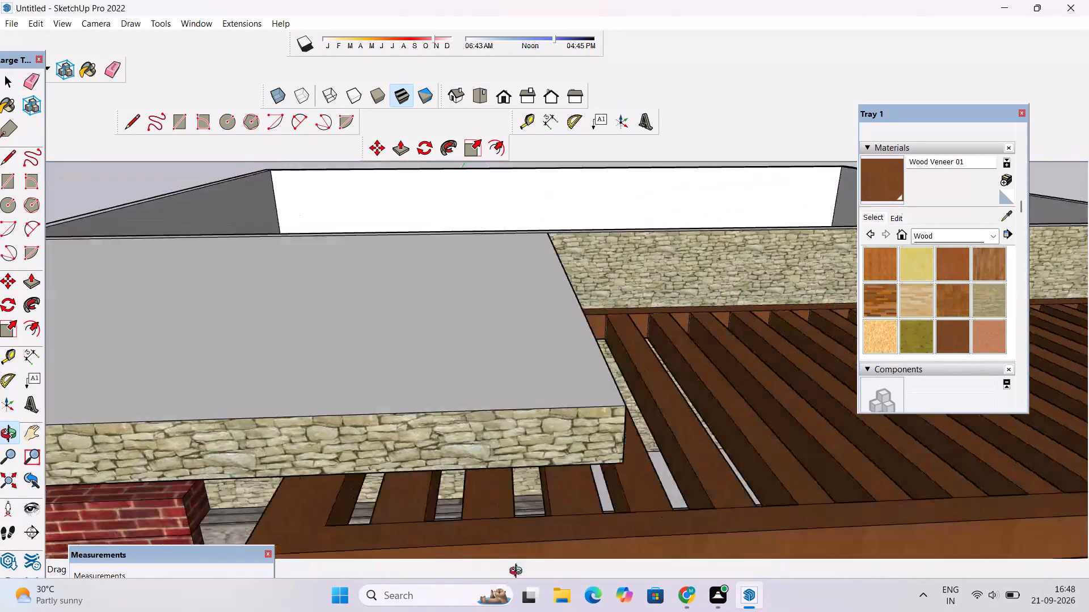
drag(518, 572, 662, 510)
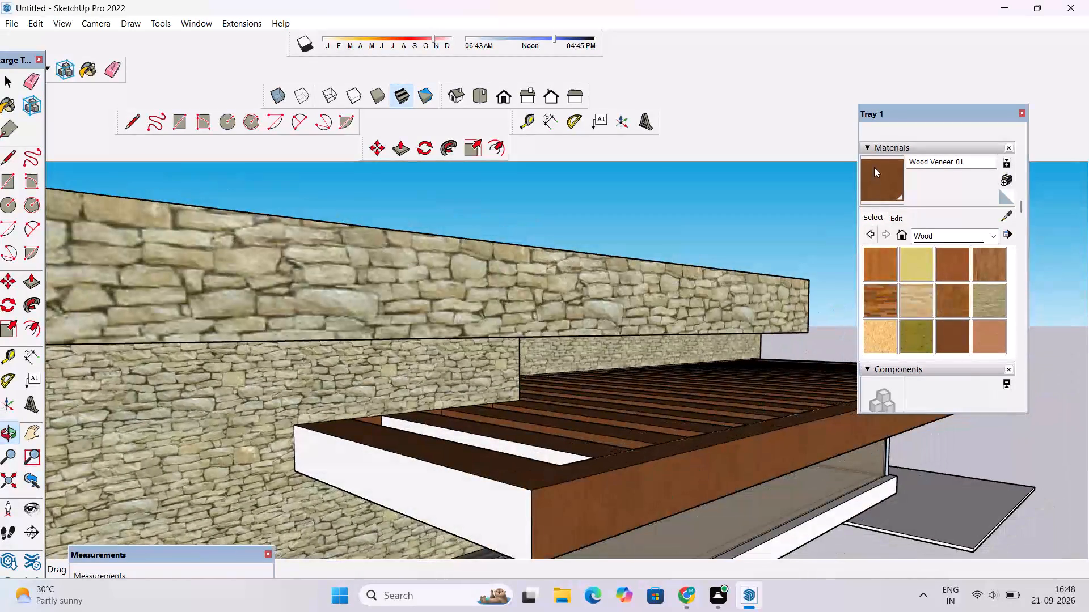
click(874, 167)
scroll(446, 444, up, 7)
click(471, 428)
click(373, 506)
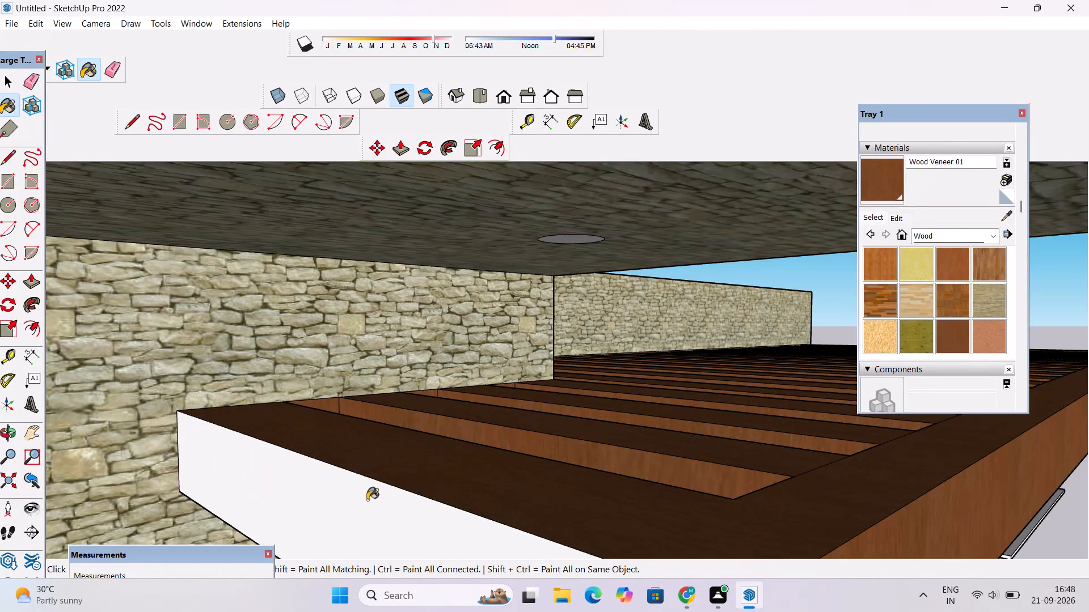
Inspect the pergola from above and from its far end for unpainted faces.
scroll(217, 394, down, 12)
key(o)
drag(476, 464, 348, 515)
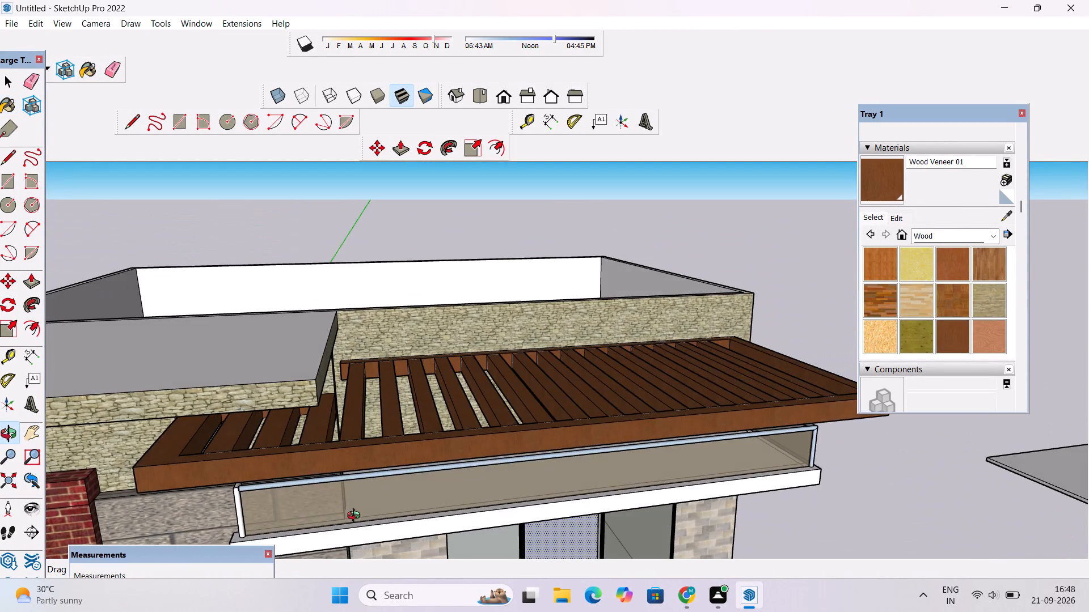
scroll(435, 506, down, 2)
shift+drag(606, 436, 319, 464)
scroll(317, 465, up, 3)
drag(716, 389, 225, 388)
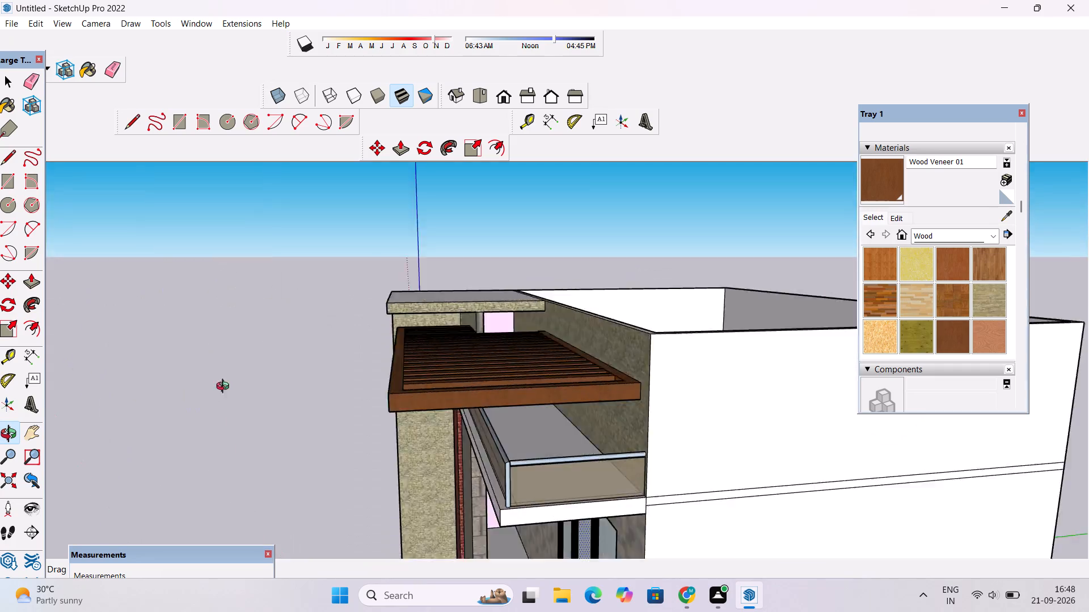
drag(225, 388, 571, 270)
scroll(400, 412, up, 4)
shift+drag(344, 412, 567, 395)
scroll(568, 393, down, 5)
drag(548, 393, 624, 463)
scroll(575, 390, down, 6)
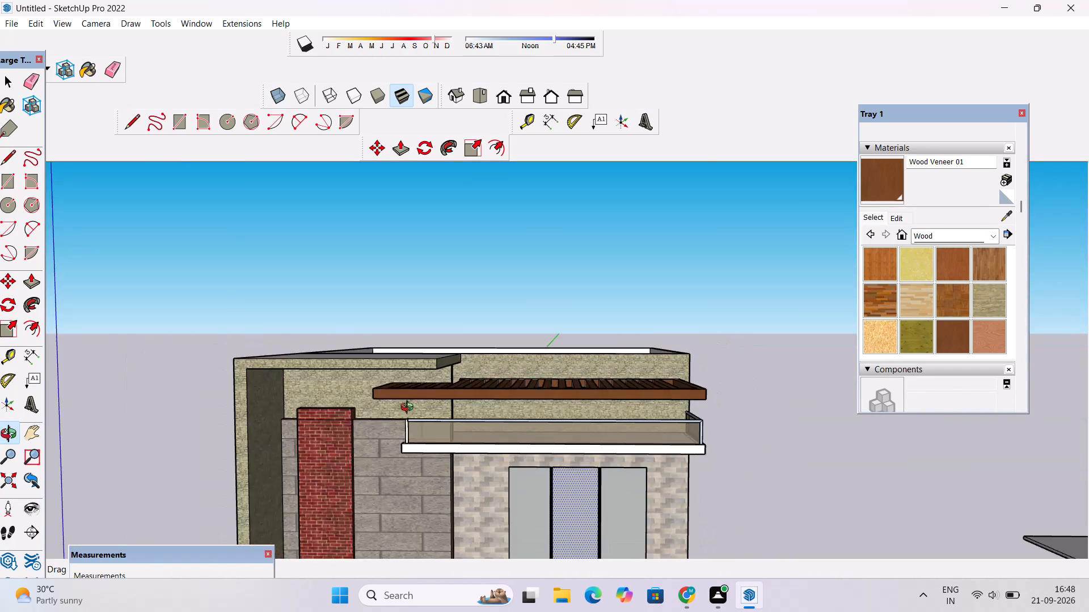
Inspect the underside of the pergola and the upper balcony for unpainted faces.
drag(341, 418, 470, 410)
drag(570, 477, 513, 436)
scroll(510, 419, down, 5)
drag(603, 375, 539, 377)
drag(517, 431, 482, 346)
scroll(492, 368, up, 4)
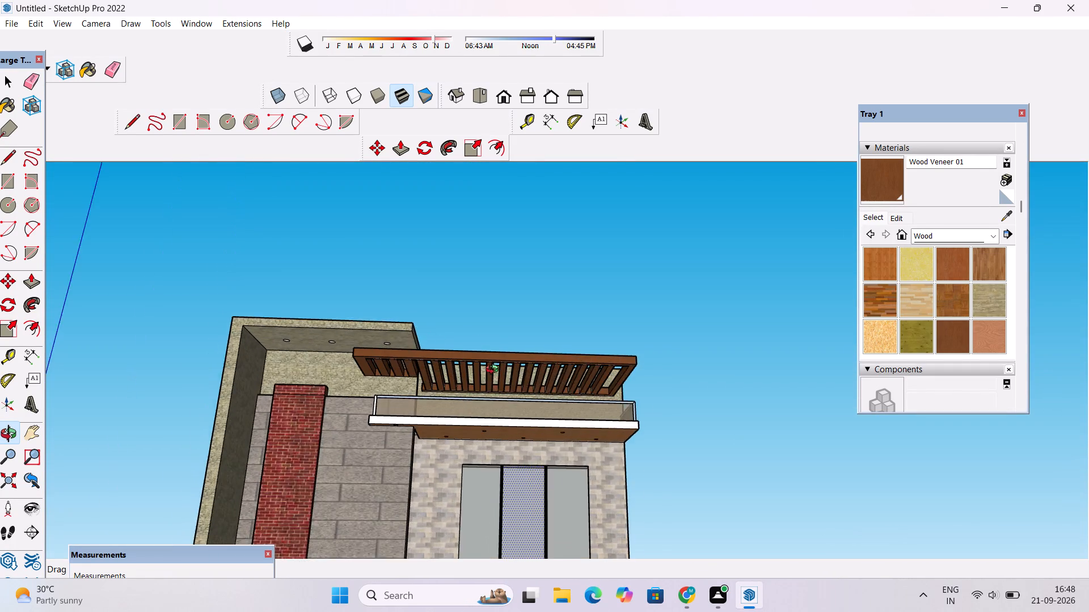
scroll(495, 371, up, 2)
shift+drag(502, 321, 492, 298)
scroll(546, 386, up, 6)
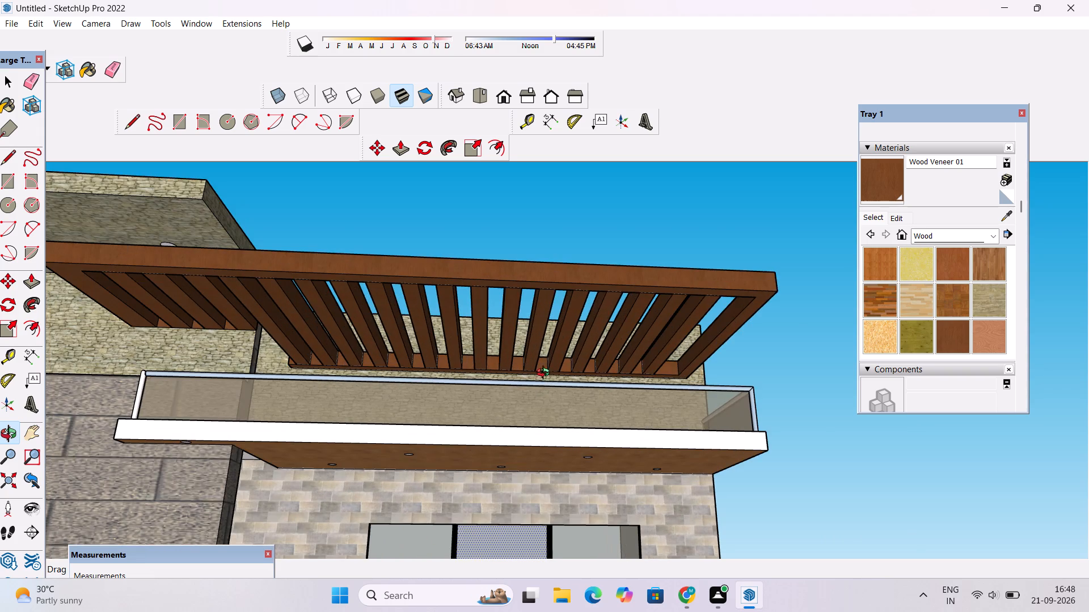
scroll(544, 368, up, 9)
drag(542, 356, 518, 399)
scroll(509, 375, down, 13)
drag(509, 375, 512, 422)
drag(512, 437, 515, 380)
Review the materials across the whole front facade from the pergola down to the gate.
scroll(515, 380, down, 6)
drag(514, 424, 525, 469)
shift+drag(525, 464, 525, 402)
shift+scroll(524, 403, up, 2)
shift+drag(522, 404, 538, 411)
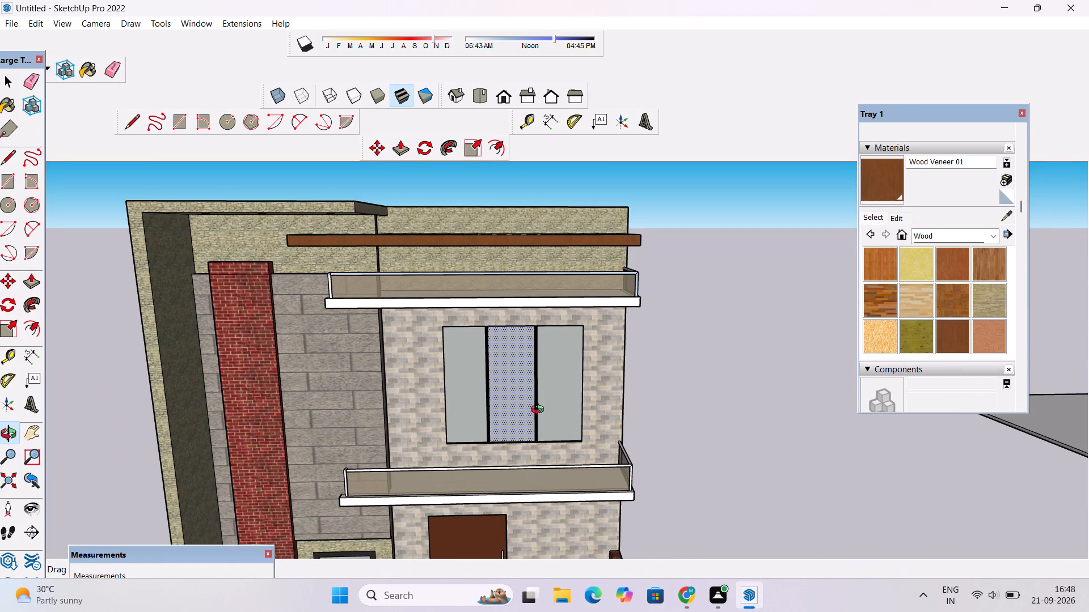
scroll(540, 411, down, 5)
shift+drag(540, 411, 556, 363)
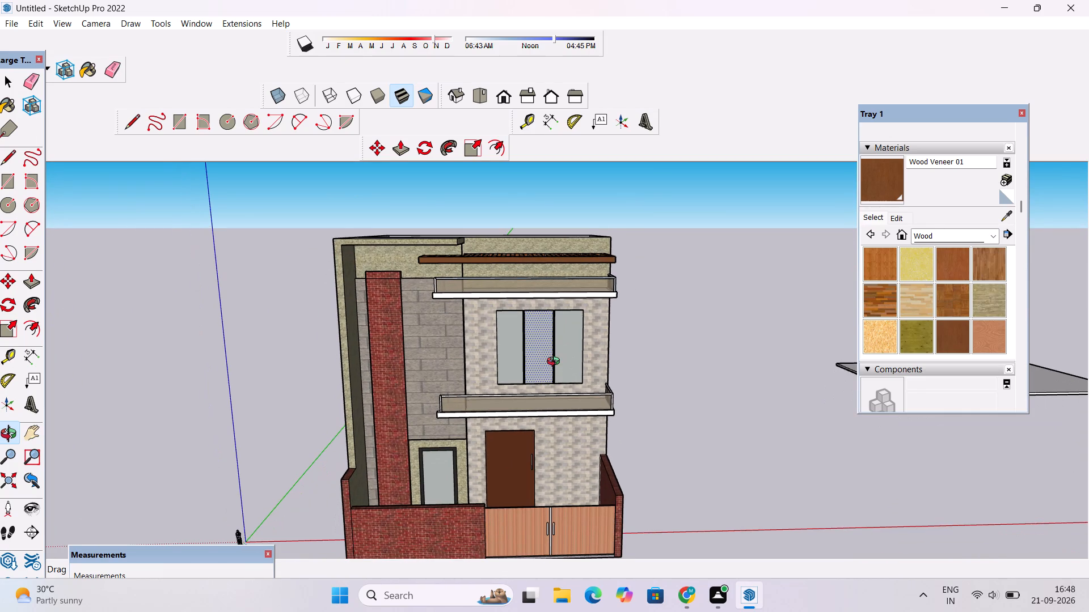
scroll(569, 401, up, 2)
shift+drag(569, 402, 559, 382)
Erase the horizontal edge lines crossing the house's blank white side wall.
drag(679, 252, 354, 318)
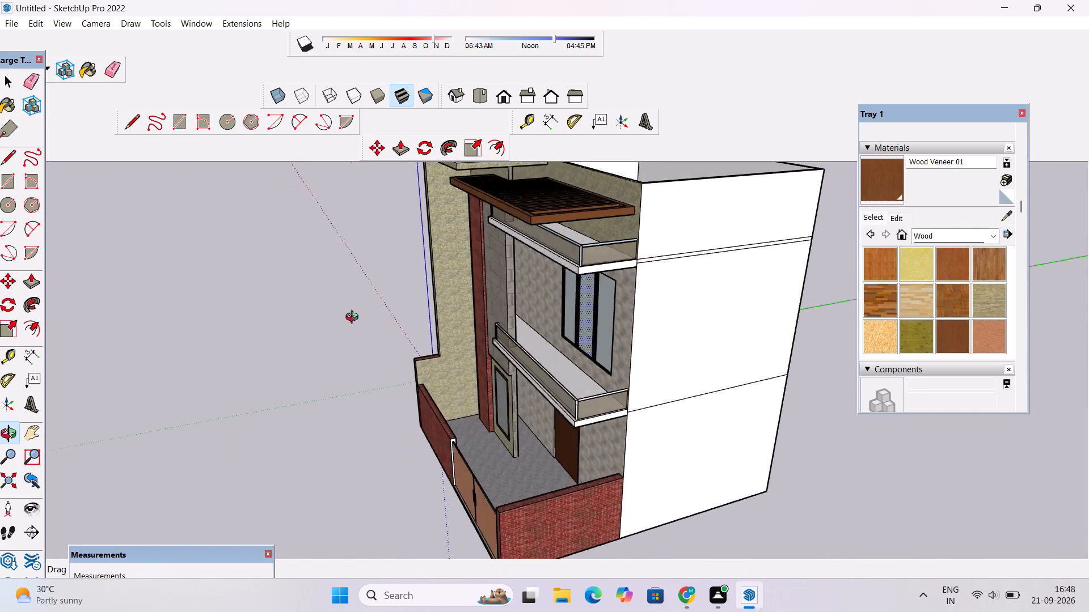
drag(354, 318, 348, 365)
drag(457, 364, 470, 309)
key(e)
drag(776, 240, 751, 416)
scroll(745, 394, down, 5)
Examine the front facade, first-floor balcony and upper balcony for surfaces still lacking a material.
key(o)
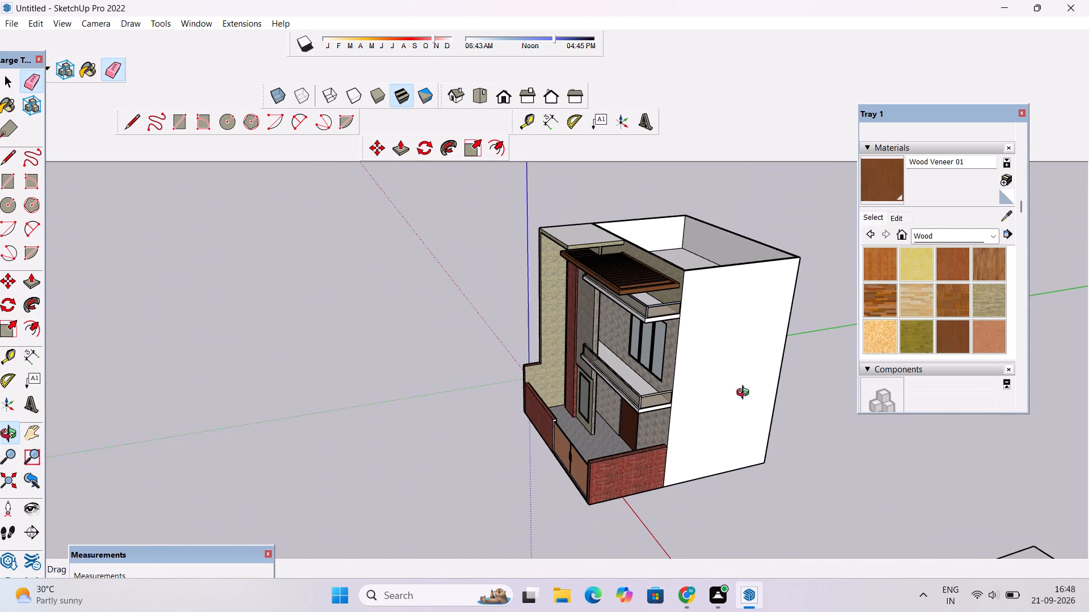
drag(337, 383, 664, 357)
scroll(596, 365, up, 3)
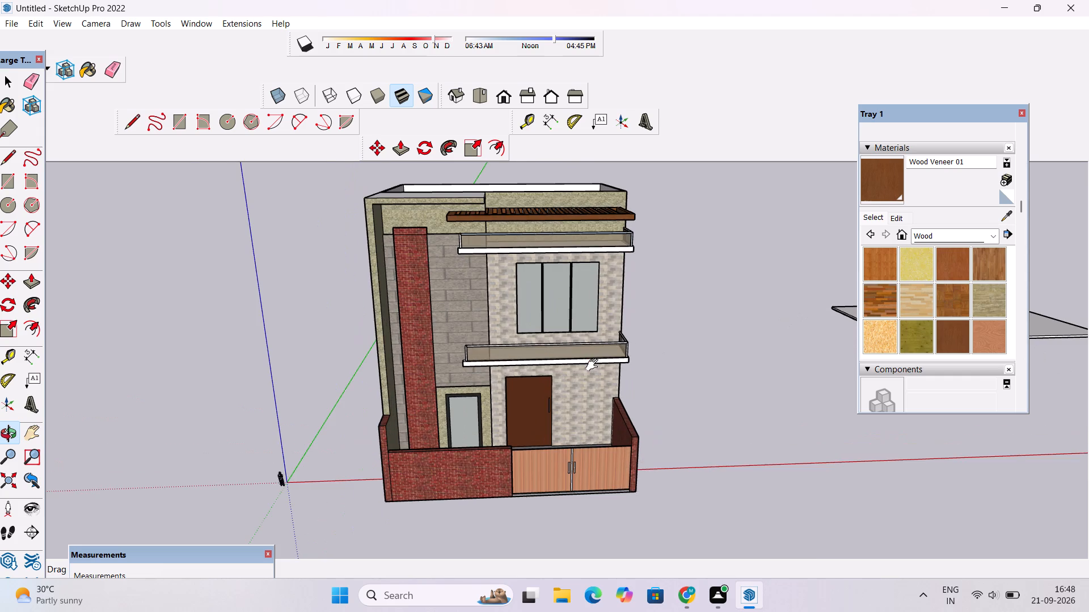
shift+drag(594, 365, 558, 415)
scroll(533, 372, up, 5)
drag(551, 348, 498, 432)
scroll(489, 380, up, 8)
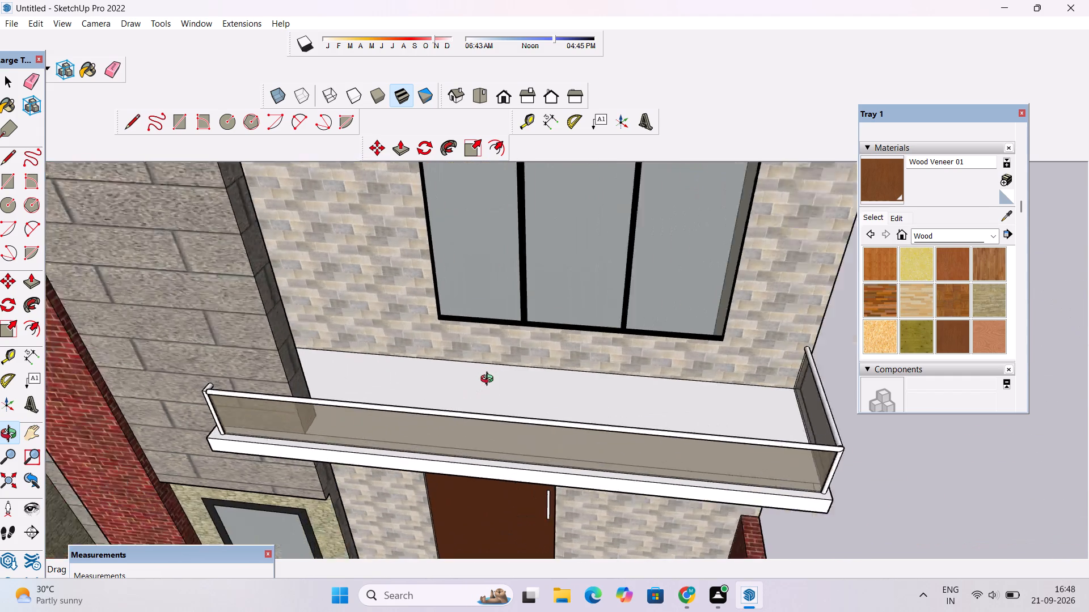
scroll(489, 380, up, 1)
shift+drag(489, 380, 415, 433)
drag(414, 434, 445, 408)
shift+drag(445, 411, 449, 381)
shift+scroll(449, 381, down, 4)
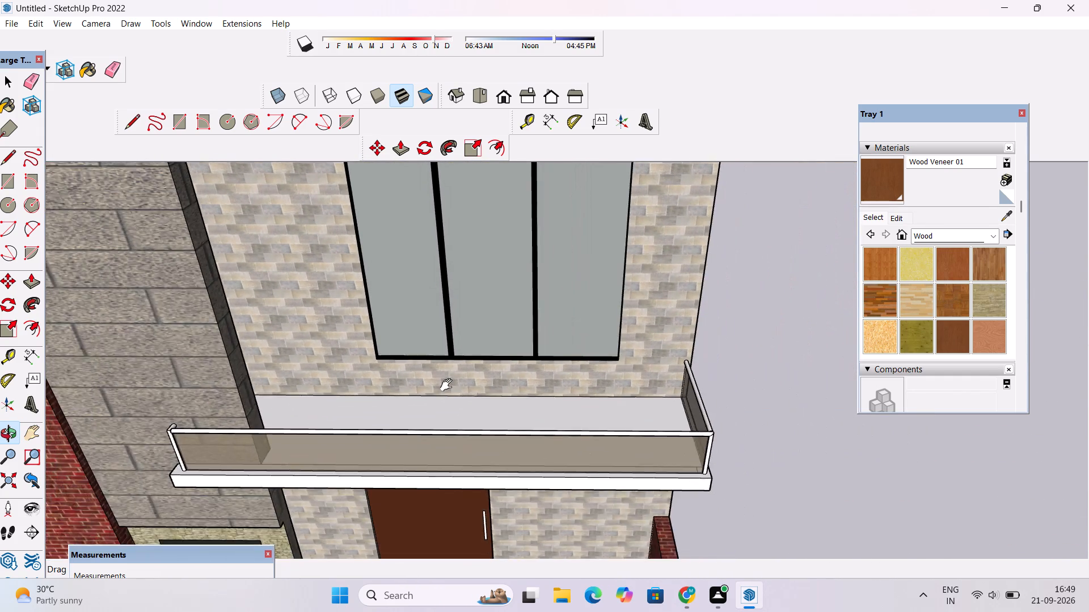
shift+drag(449, 387, 466, 412)
scroll(467, 411, down, 5)
drag(466, 413, 473, 376)
shift+drag(472, 385, 456, 455)
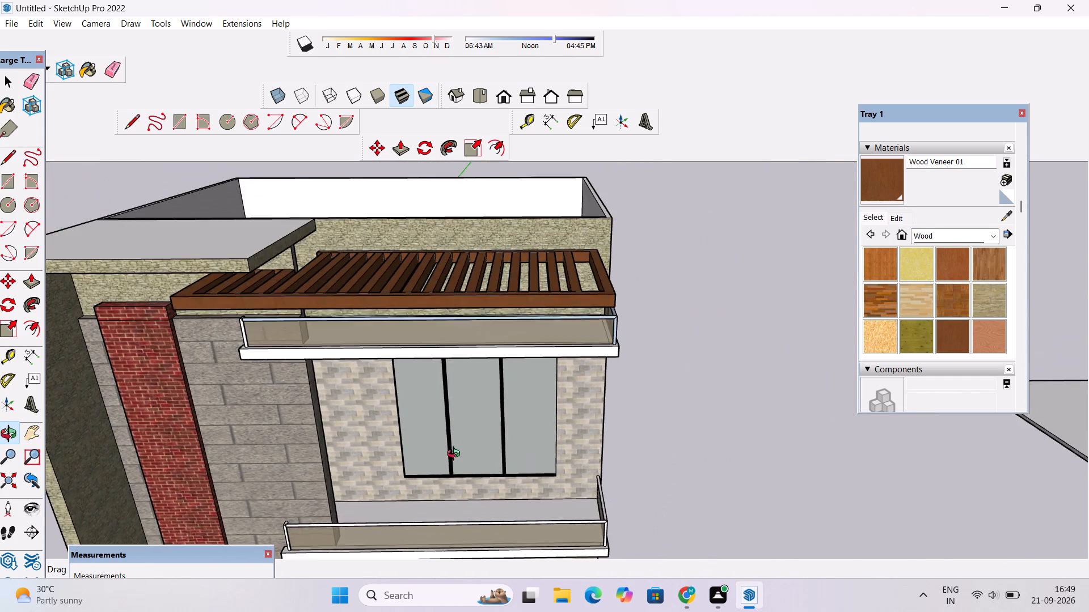
shift+drag(456, 455, 456, 456)
scroll(483, 341, down, 7)
Paint the first-floor balcony floor with Stone Vein Gray from the Stone materials.
drag(502, 415, 493, 511)
scroll(491, 430, up, 5)
shift+drag(491, 430, 502, 425)
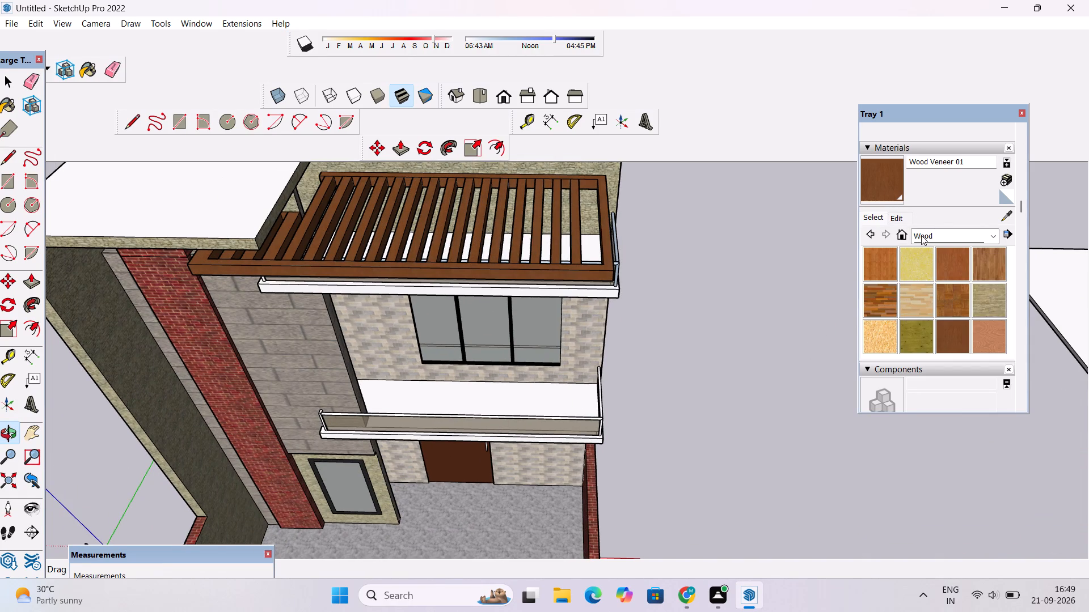
click(921, 235)
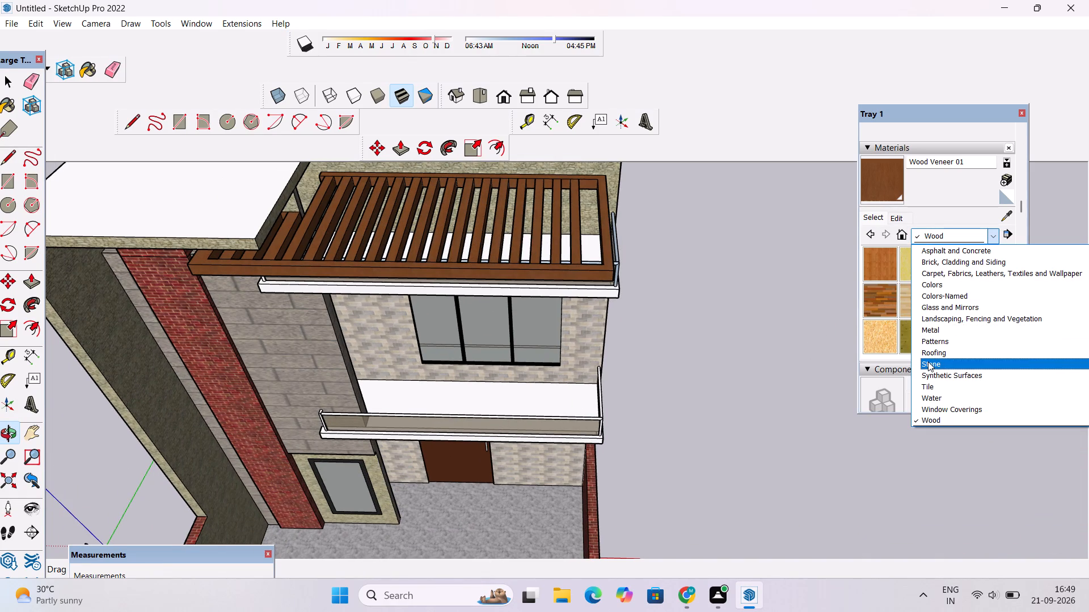
click(928, 366)
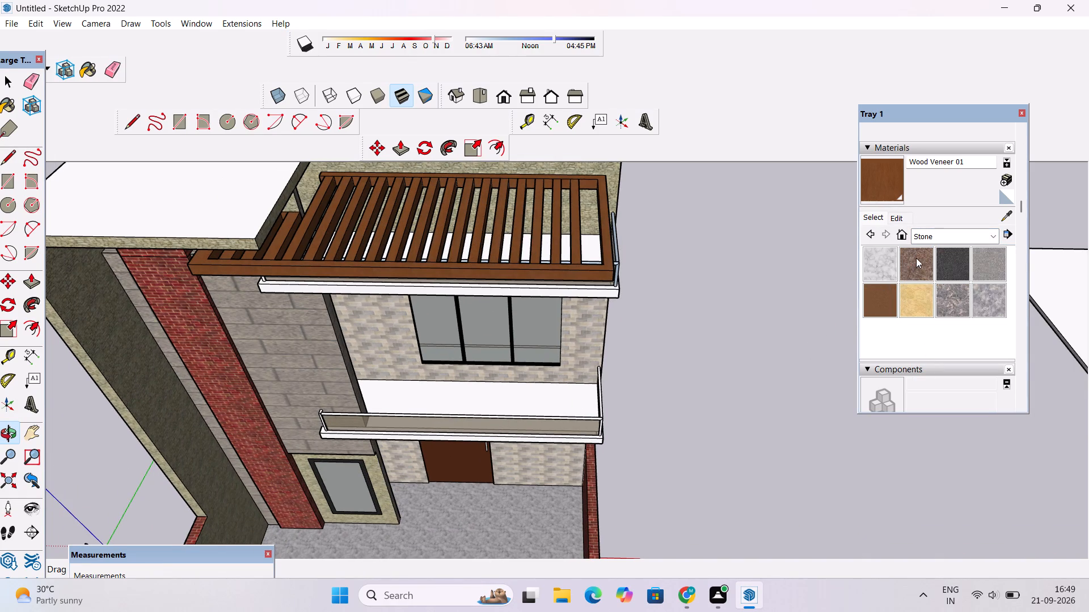
click(980, 301)
click(554, 393)
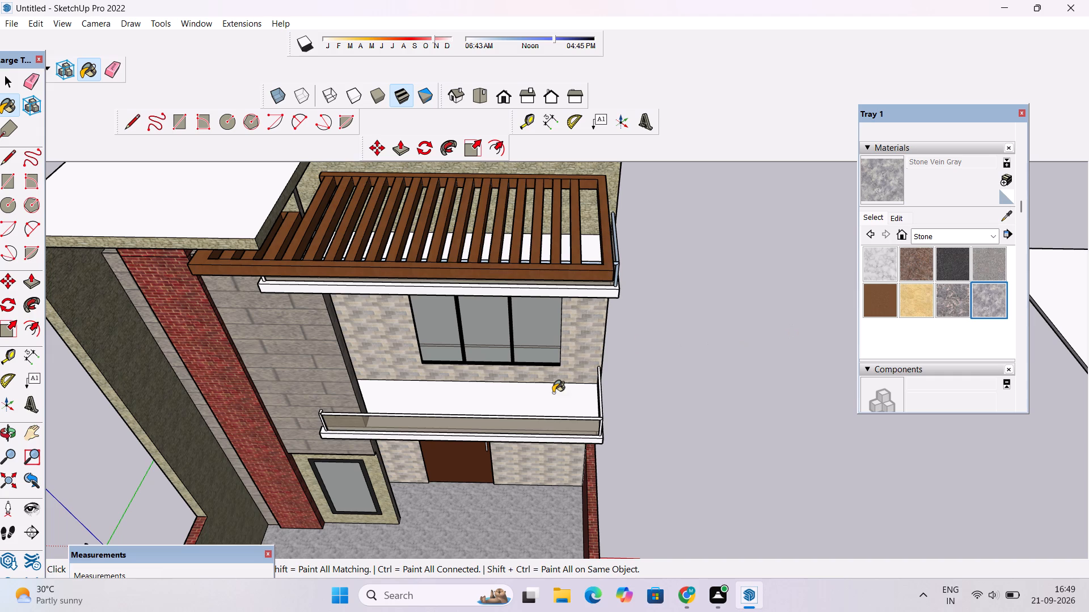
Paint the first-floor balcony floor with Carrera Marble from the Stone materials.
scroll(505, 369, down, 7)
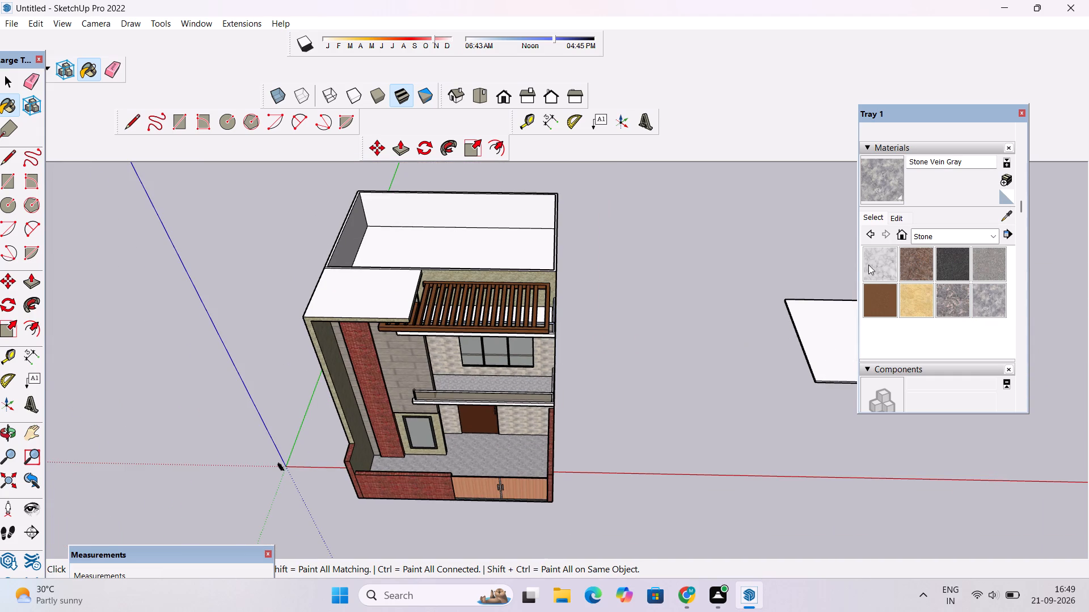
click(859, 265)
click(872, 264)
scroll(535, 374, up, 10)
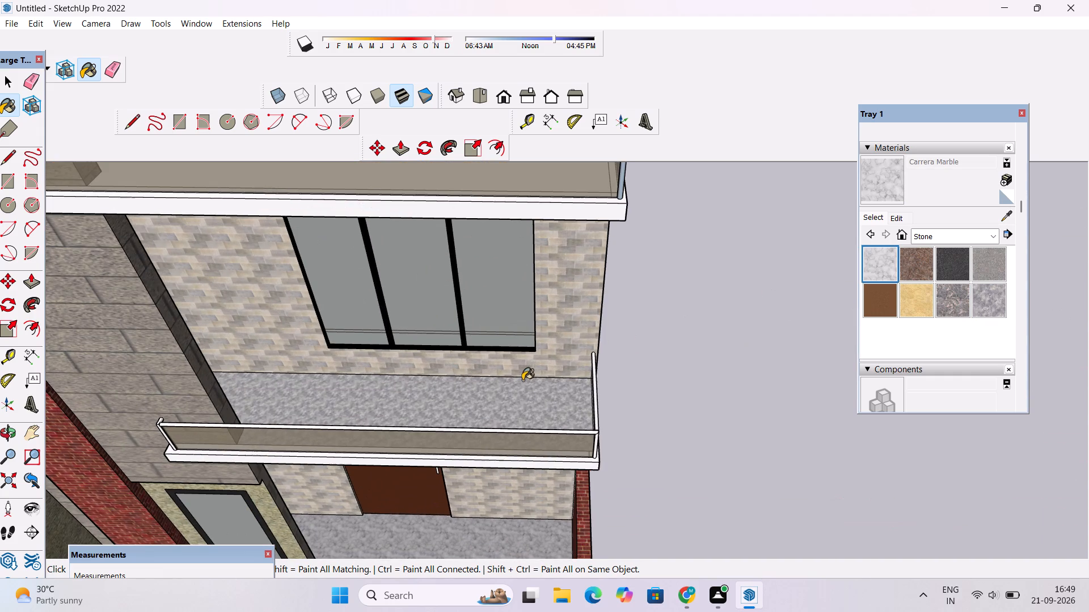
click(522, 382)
Paint the first-floor balcony floor with Granite Brown from the Stone materials.
scroll(461, 384, down, 1)
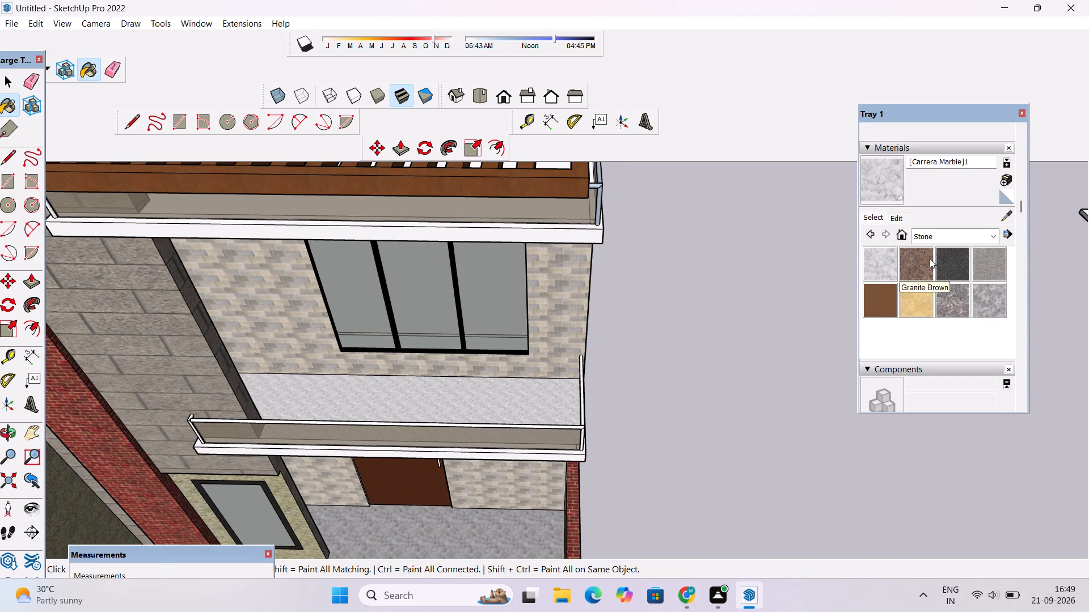
click(930, 258)
click(506, 394)
Paint the upper balcony floor beneath the pergola with Carrera Marble from the Stone materials.
scroll(590, 372, down, 10)
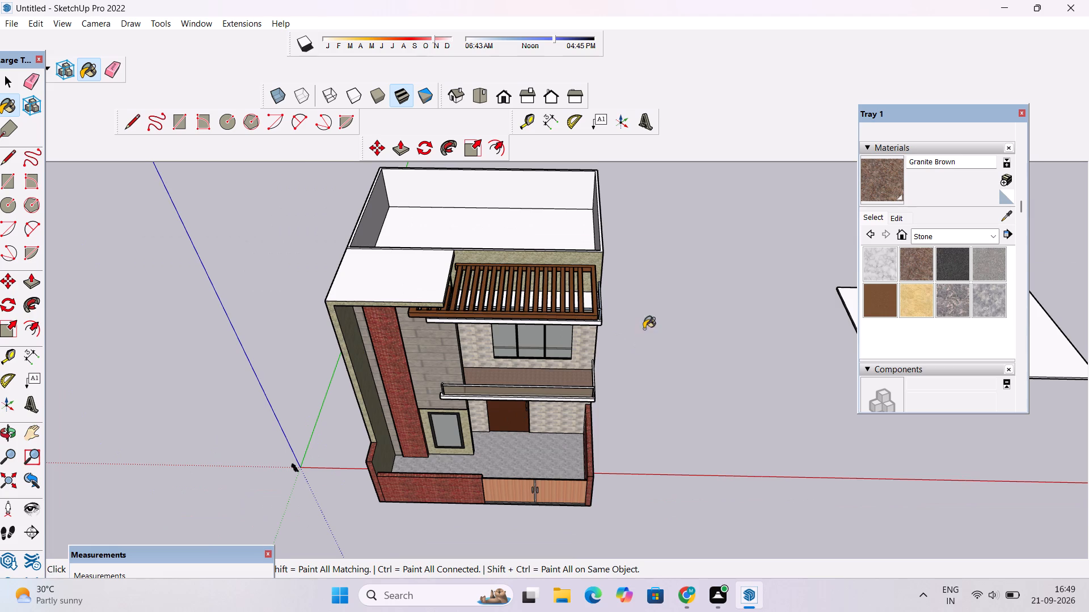
key(o)
drag(522, 414, 534, 215)
scroll(588, 312, up, 10)
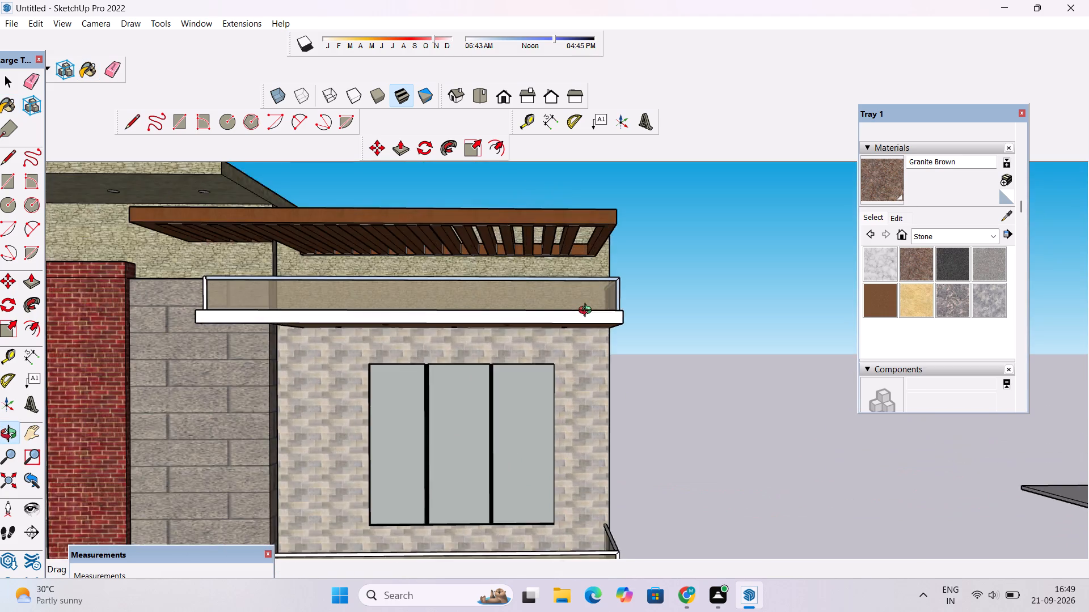
drag(588, 312, 303, 441)
scroll(675, 350, up, 4)
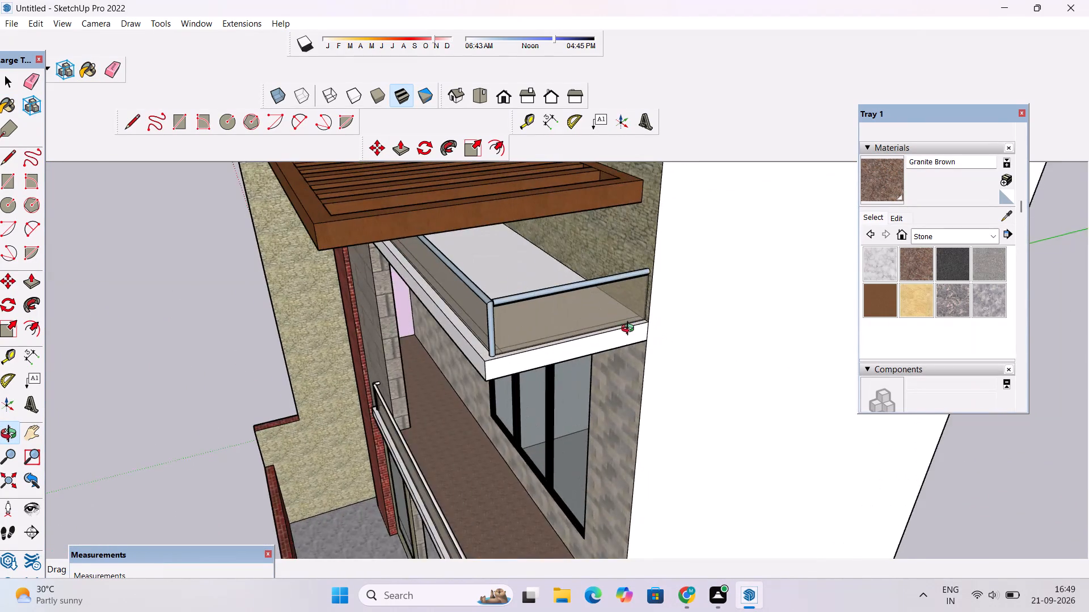
drag(630, 330, 570, 350)
shift+drag(560, 324, 569, 362)
scroll(530, 291, up, 4)
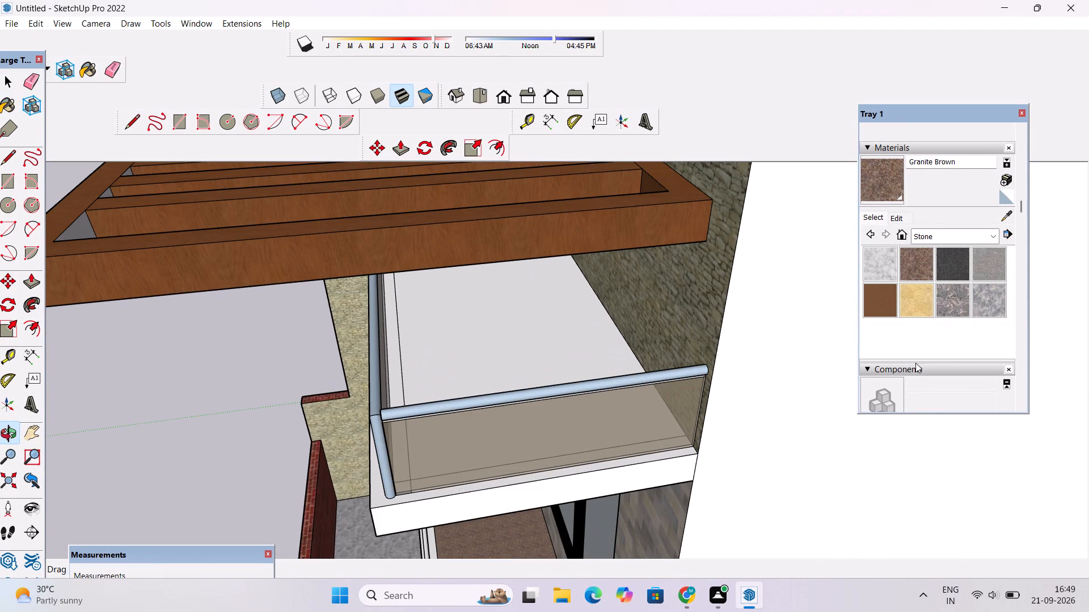
click(887, 263)
click(565, 346)
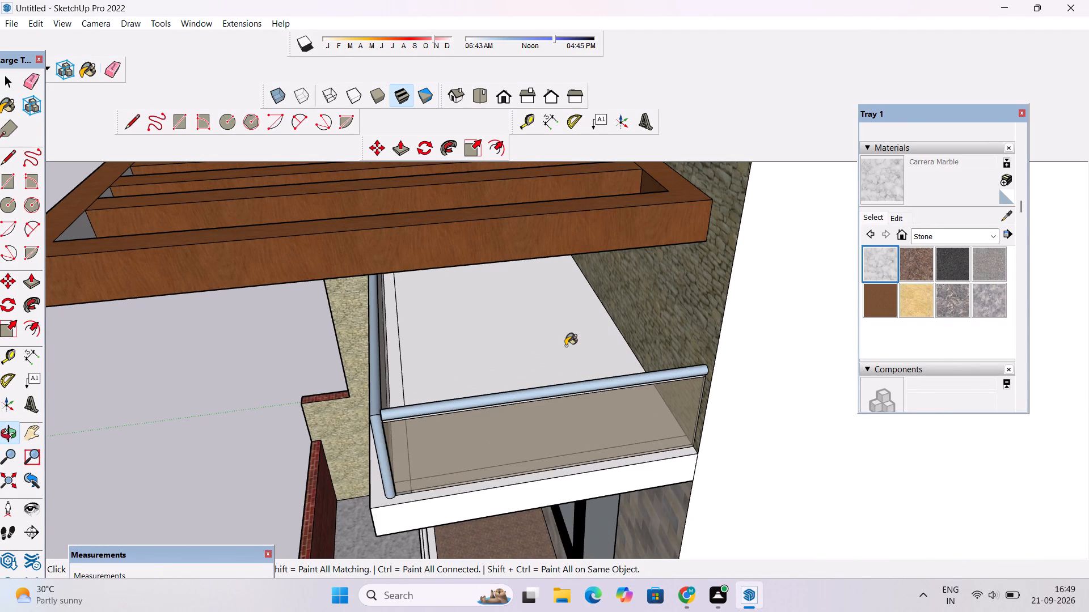
scroll(568, 347, down, 11)
scroll(455, 395, up, 5)
scroll(455, 395, down, 5)
Examine the roof, pergola, balconies and front facade for surfaces still lacking a material.
key(o)
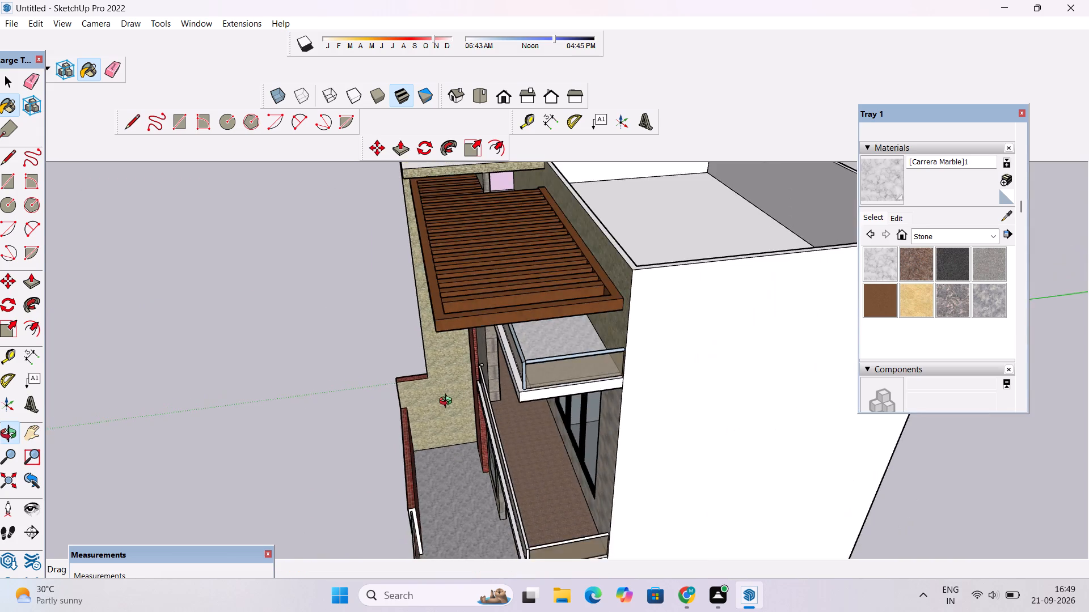
drag(444, 404, 664, 334)
scroll(673, 325, down, 7)
drag(544, 414, 689, 454)
drag(681, 449, 674, 431)
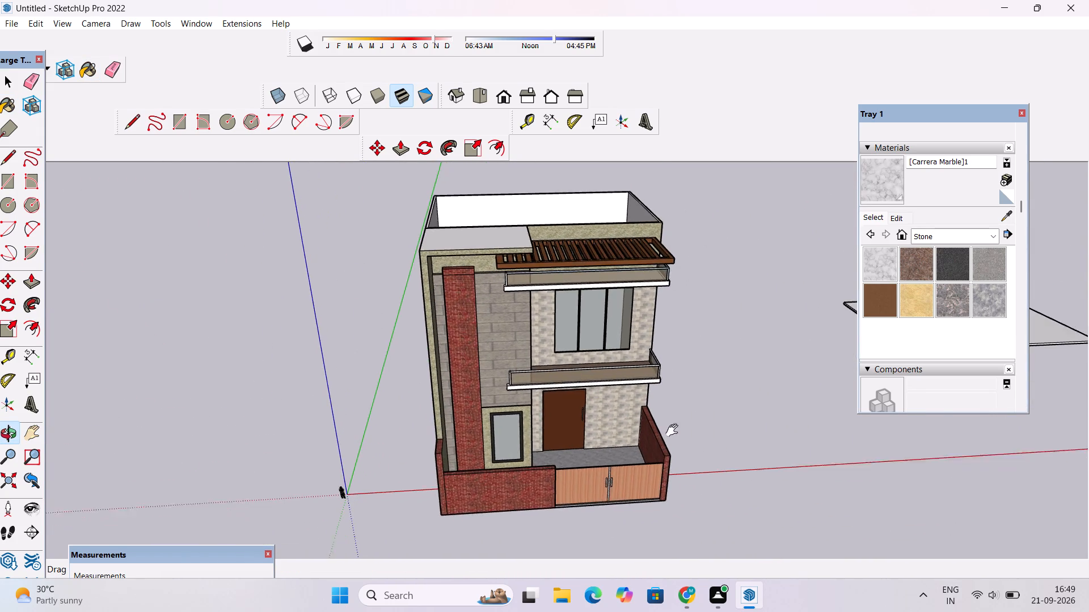
drag(674, 431, 671, 421)
drag(555, 341, 548, 455)
drag(396, 212, 476, 252)
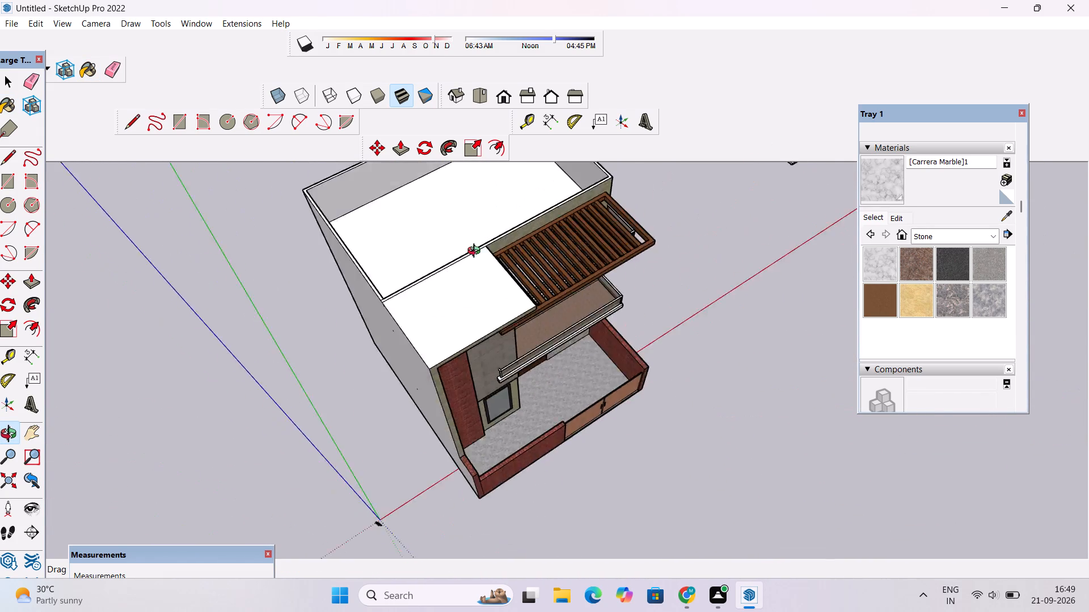
drag(476, 252, 440, 227)
drag(586, 305, 565, 269)
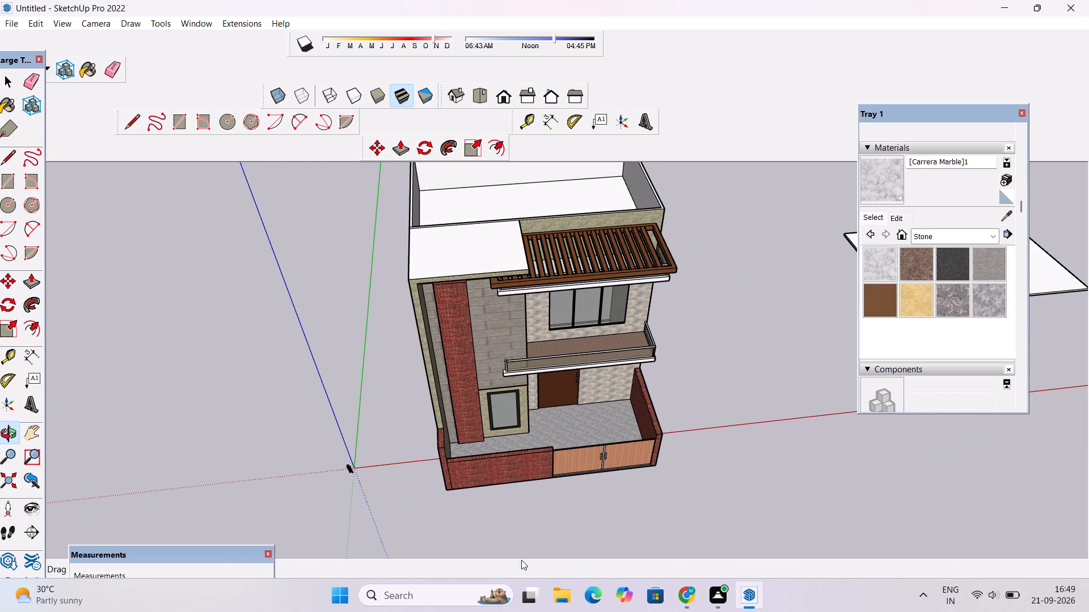
drag(613, 552, 475, 321)
drag(603, 403, 667, 450)
drag(639, 493, 732, 546)
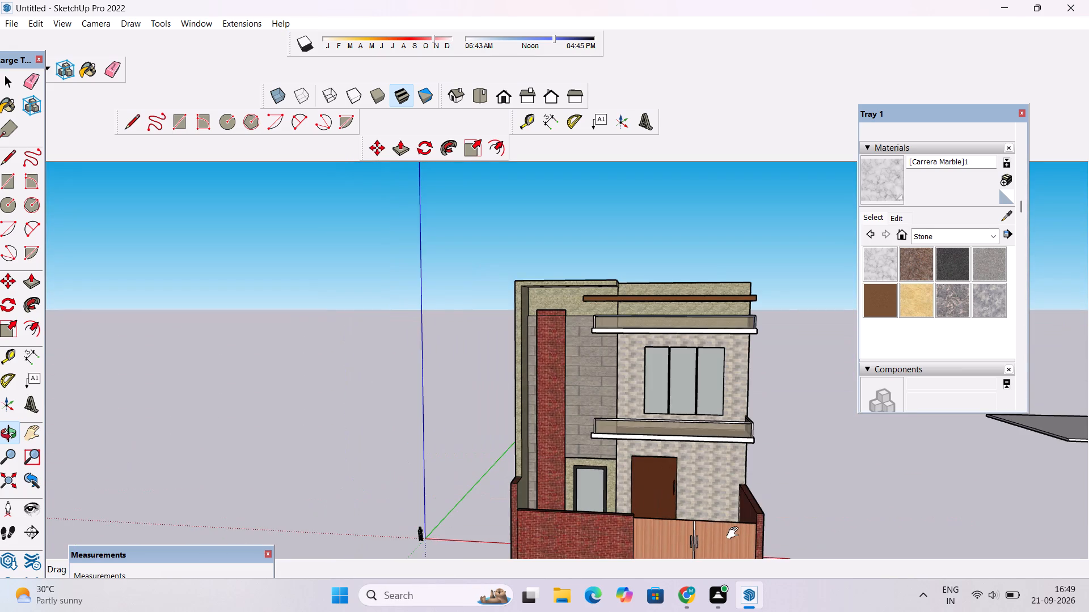
scroll(720, 439, down, 6)
drag(728, 490, 767, 560)
scroll(755, 513, up, 4)
drag(759, 509, 708, 414)
shift+drag(688, 445, 711, 452)
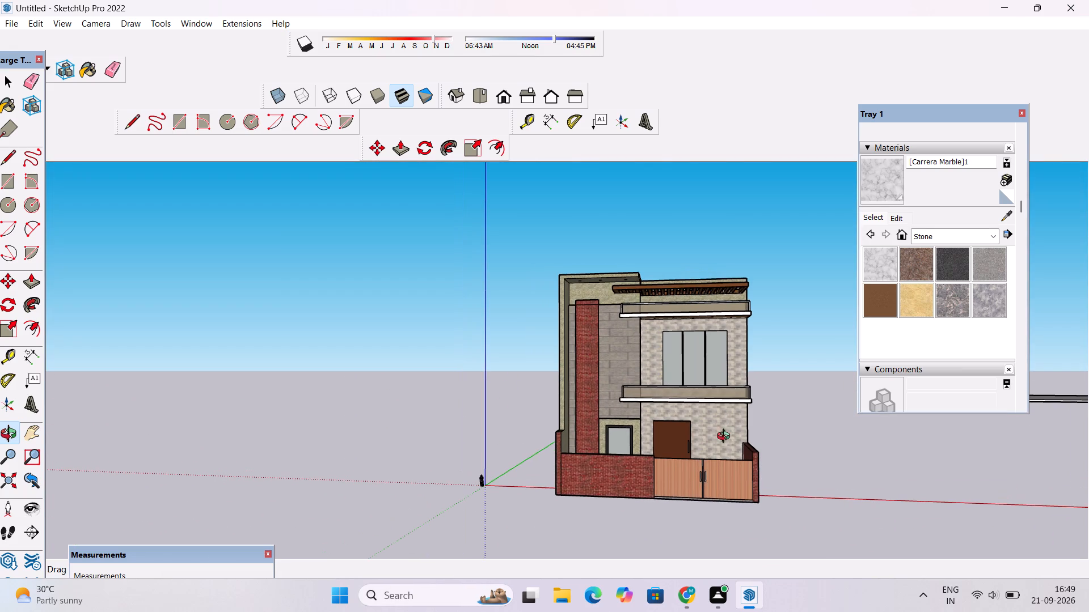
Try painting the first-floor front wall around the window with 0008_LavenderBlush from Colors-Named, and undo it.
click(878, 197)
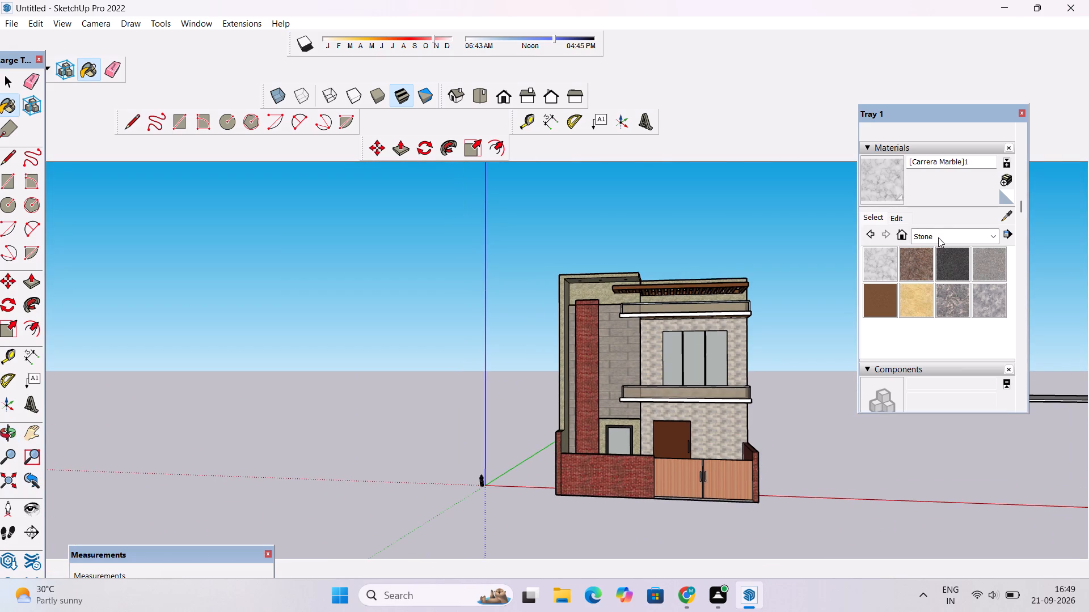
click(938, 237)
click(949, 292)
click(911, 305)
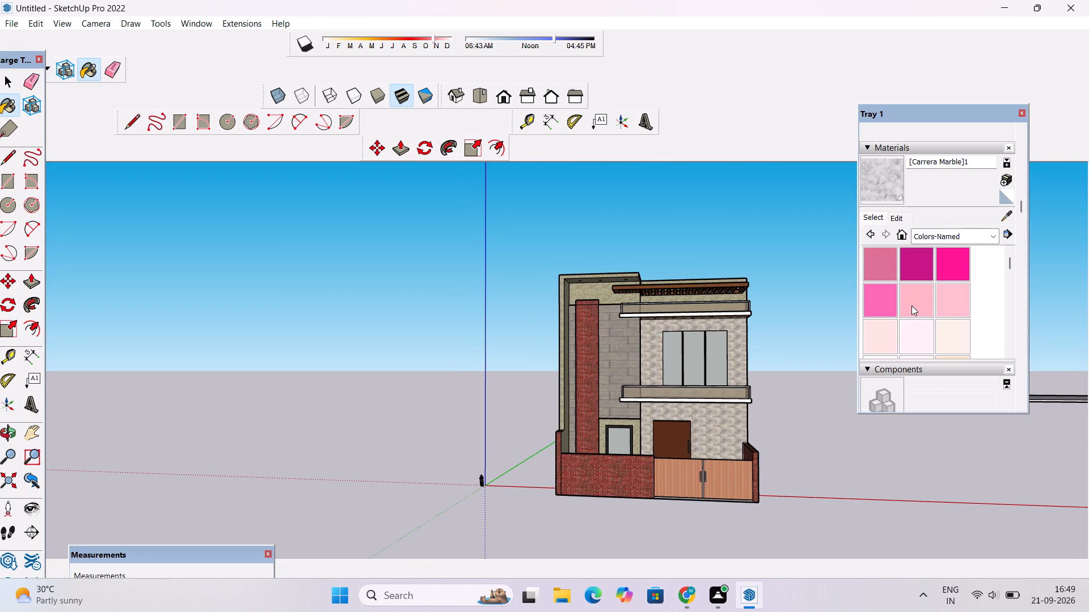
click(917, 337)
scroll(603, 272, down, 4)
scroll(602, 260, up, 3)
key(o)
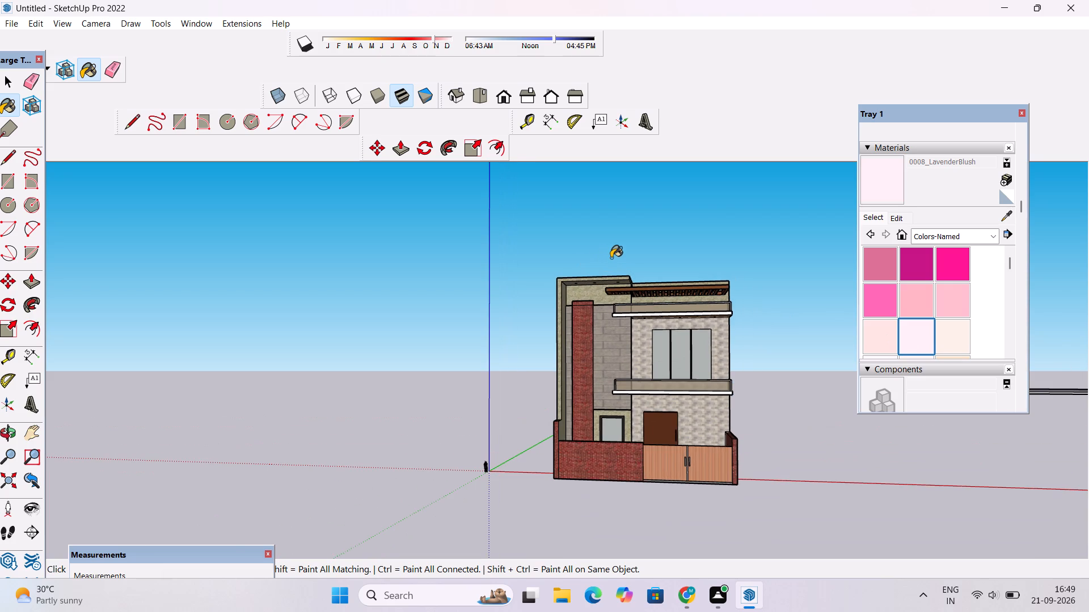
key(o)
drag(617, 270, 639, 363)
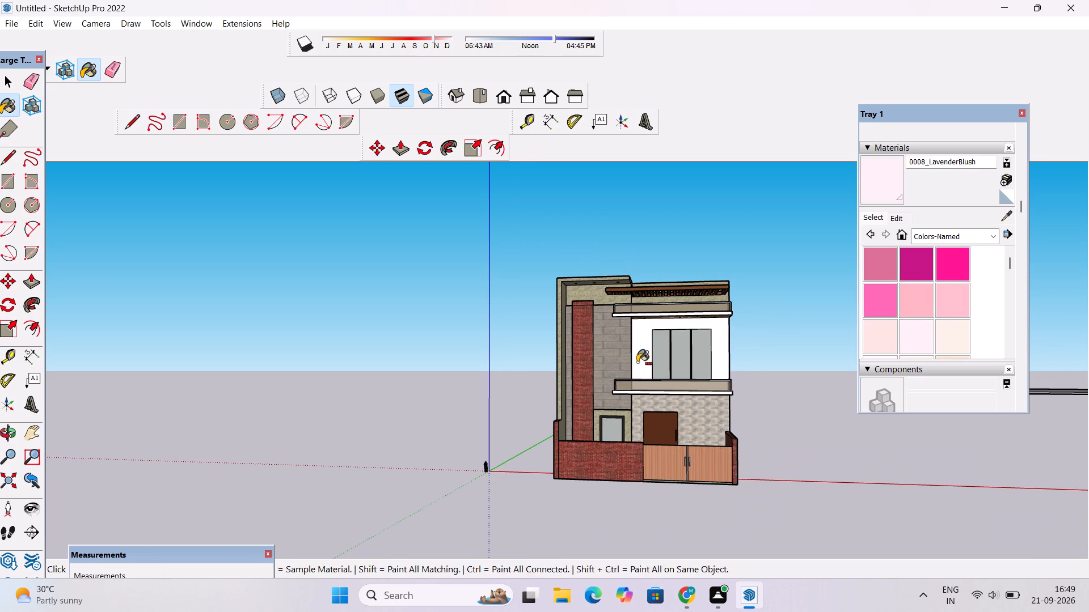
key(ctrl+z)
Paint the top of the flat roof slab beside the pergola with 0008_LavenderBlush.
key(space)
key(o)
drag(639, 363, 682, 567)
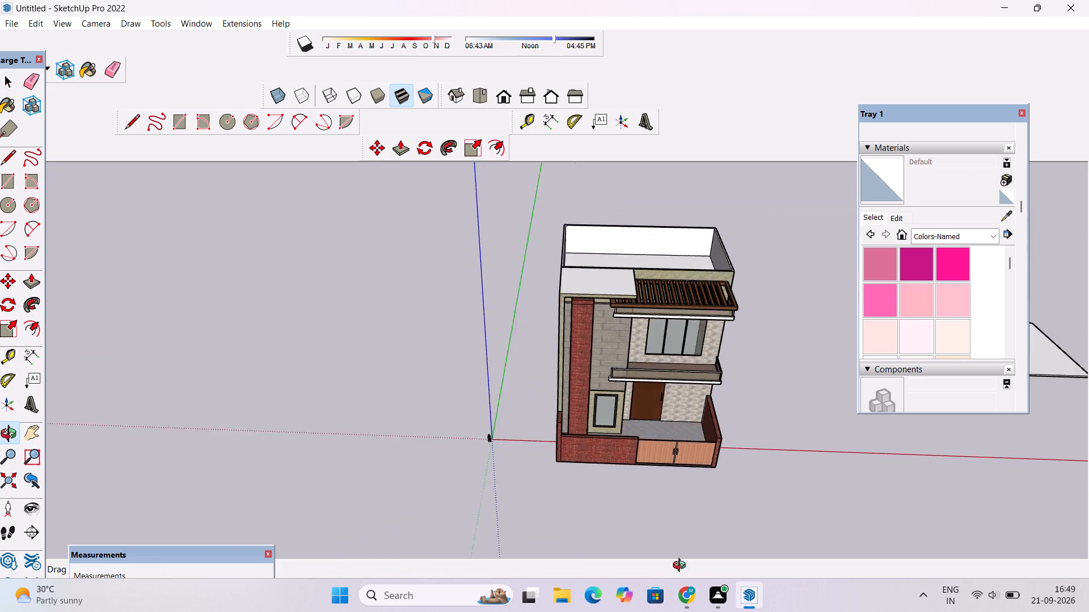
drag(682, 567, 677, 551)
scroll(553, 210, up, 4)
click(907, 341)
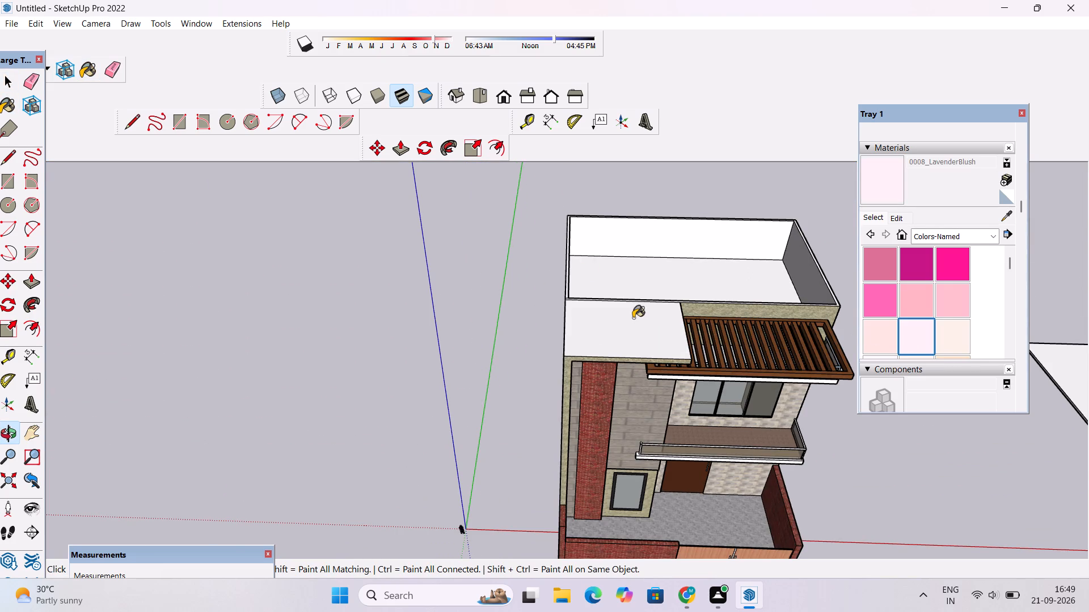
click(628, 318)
Paint the blank side wall at the house's balcony end with 0009_Linen from the Colors-Named materials.
scroll(430, 305, down, 6)
scroll(747, 347, up, 10)
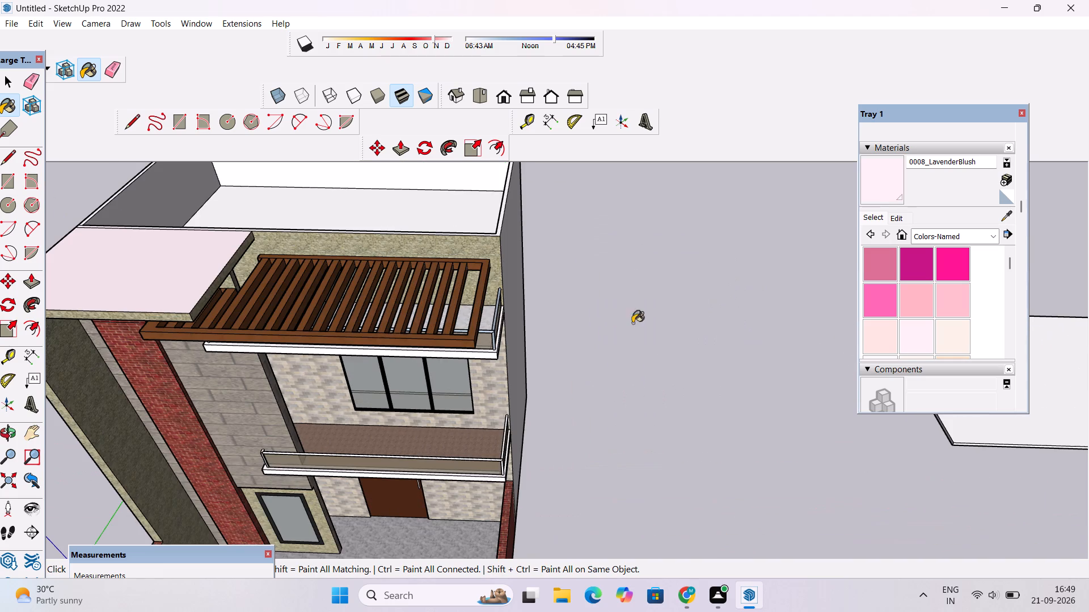
key(o)
drag(590, 363, 392, 343)
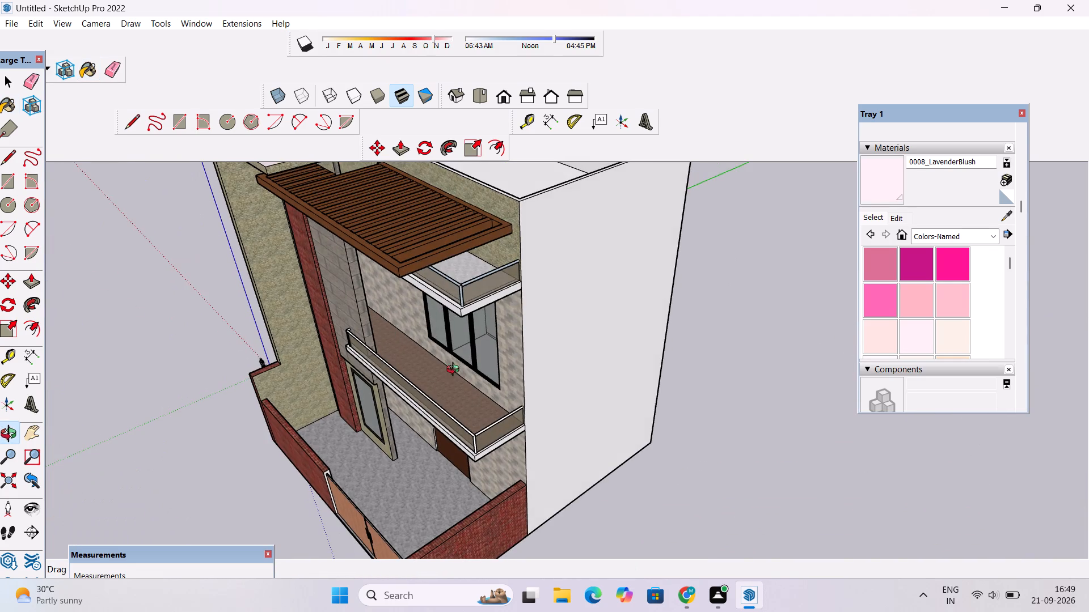
shift+drag(480, 373, 431, 422)
click(945, 335)
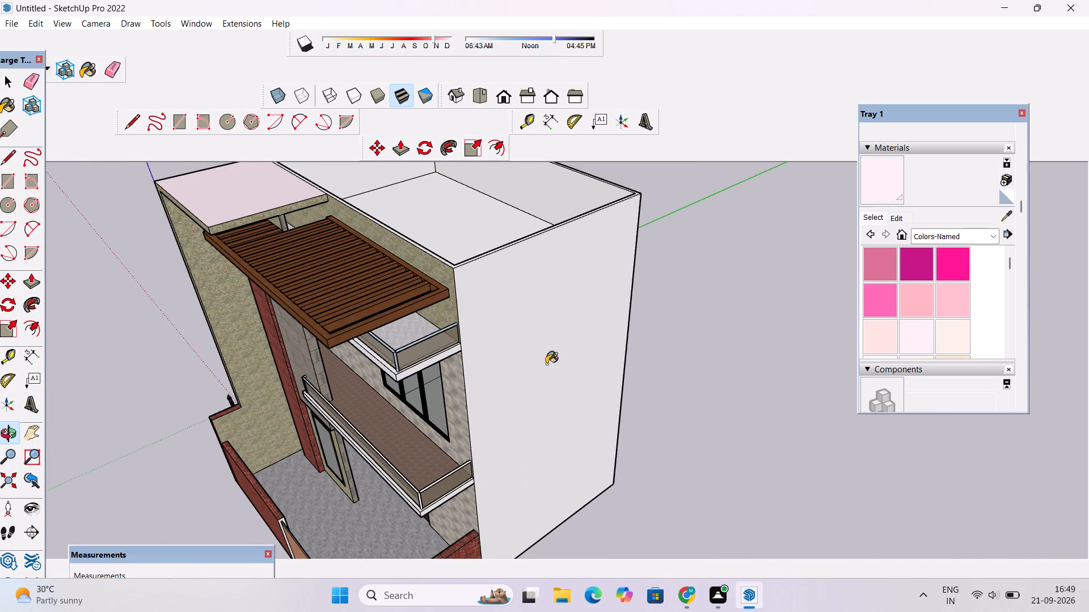
click(546, 364)
Paint the top of the flat roof slab beside the pergola with 0009_Linen.
key(o)
scroll(630, 348, down, 6)
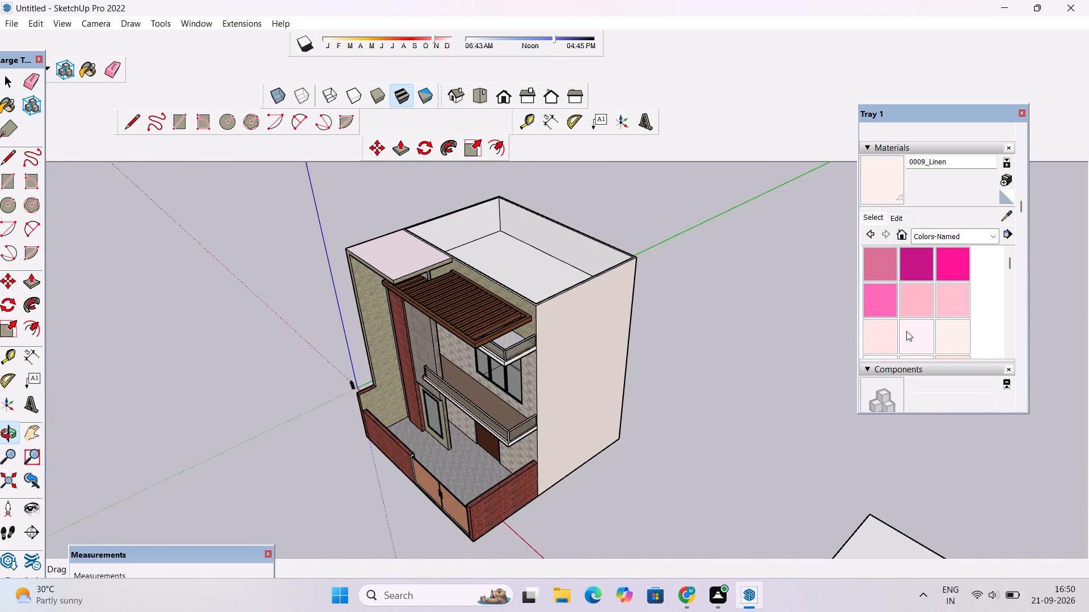
scroll(424, 190, up, 4)
drag(896, 180, 880, 189)
click(411, 274)
Paint the blank outer wall on the opposite side of the house with 0009_Linen.
key(o)
scroll(418, 283, down, 5)
drag(348, 320, 390, 320)
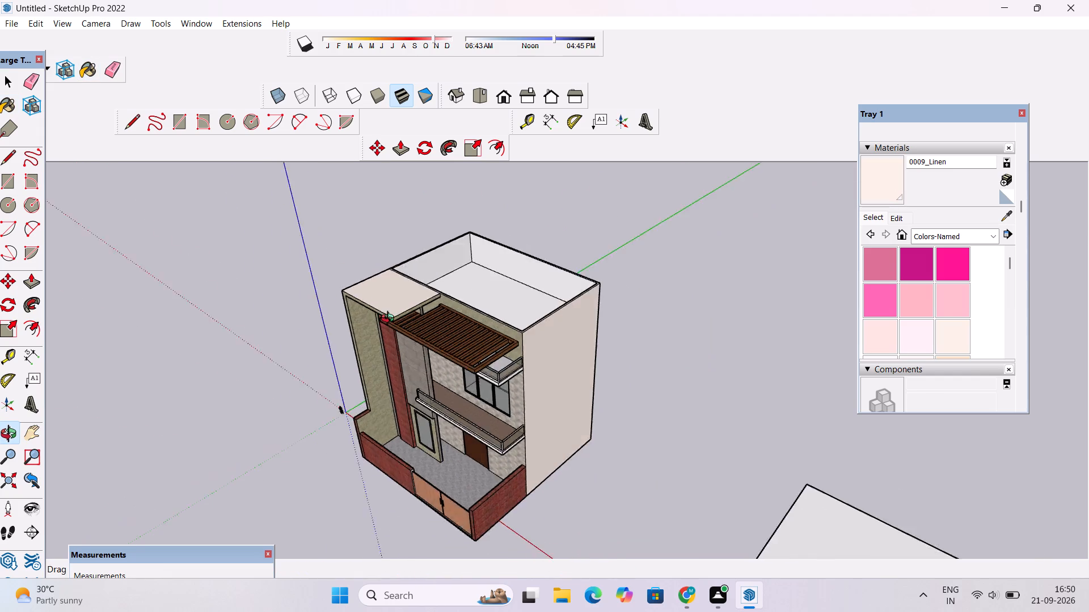
drag(390, 320, 662, 205)
scroll(667, 198, down, 5)
drag(421, 375, 544, 385)
scroll(520, 295, up, 3)
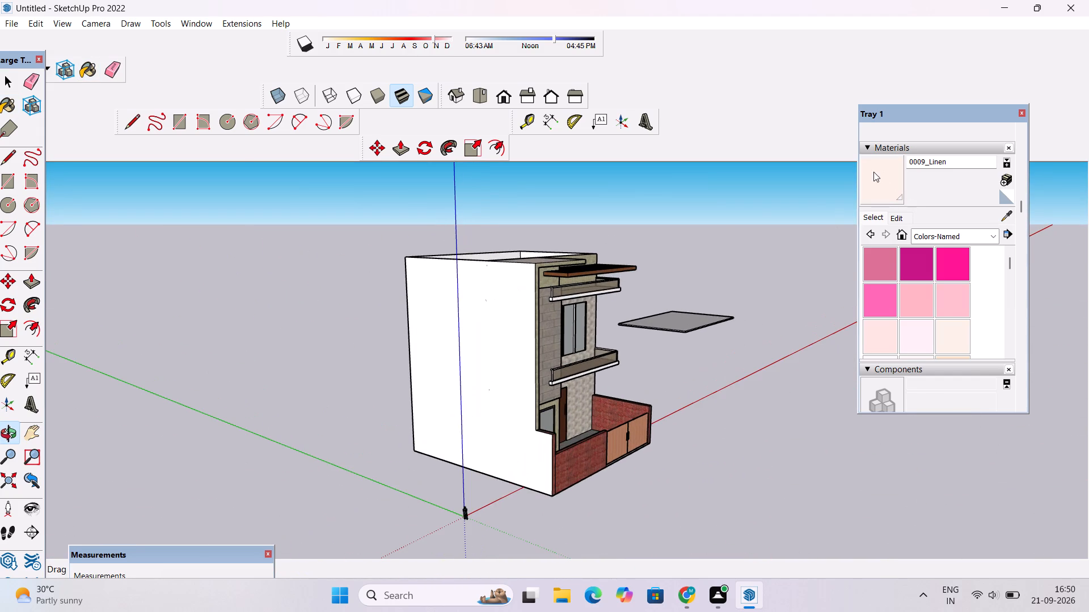
click(873, 172)
click(487, 325)
Paint the long front edges of the upper and first-floor balcony slabs with 0009_Linen.
scroll(623, 283, up, 13)
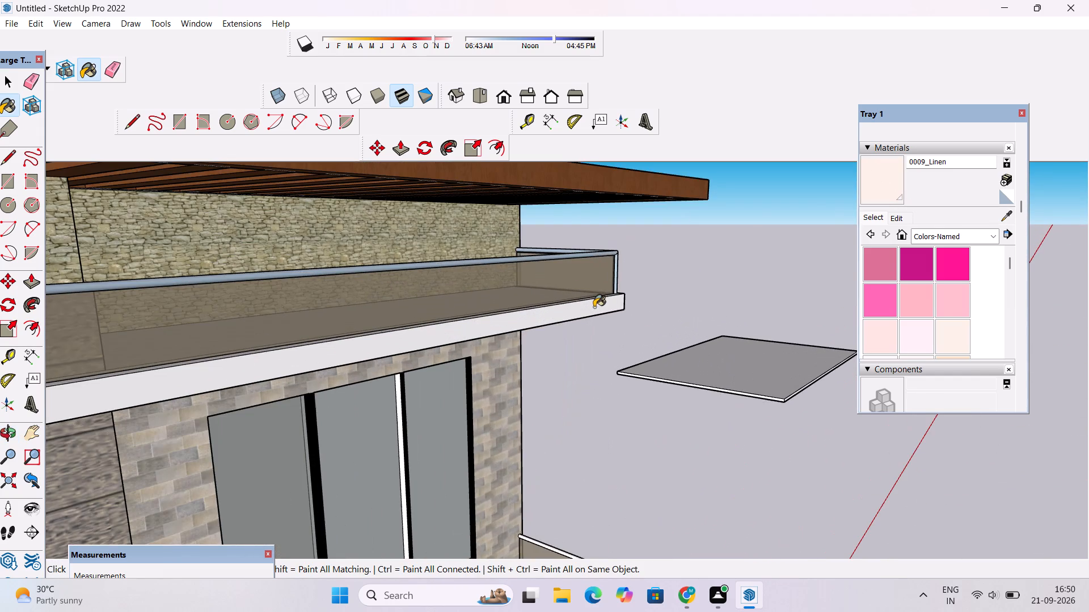
click(598, 307)
scroll(453, 328, down, 10)
scroll(506, 517, up, 10)
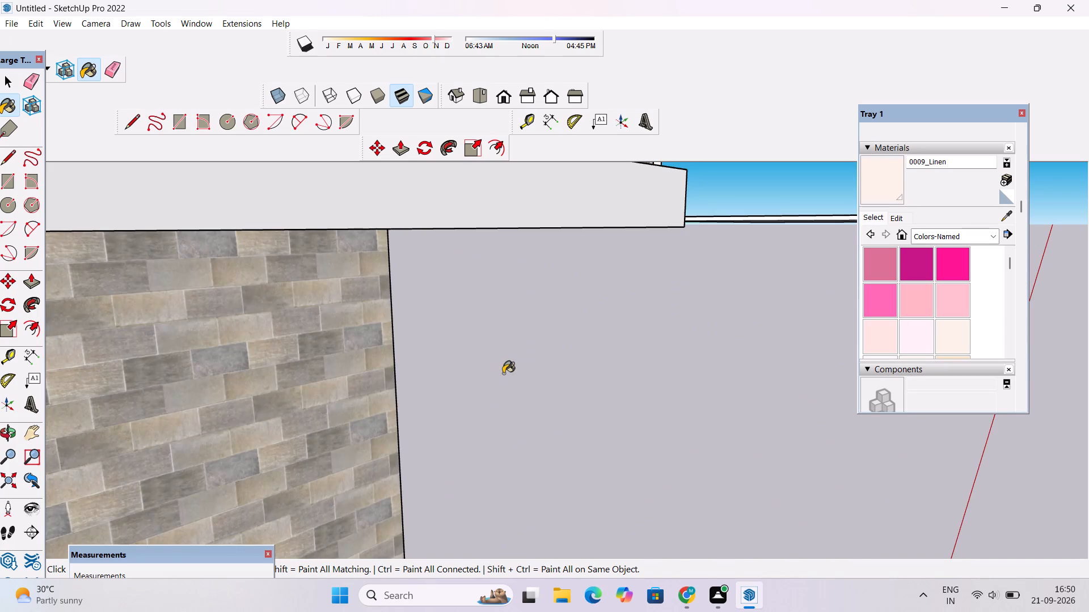
scroll(497, 381, down, 3)
click(521, 326)
Paint the upper balcony slab's short side edge and the narrow top rim outside its railing with 0009_Linen.
key(o)
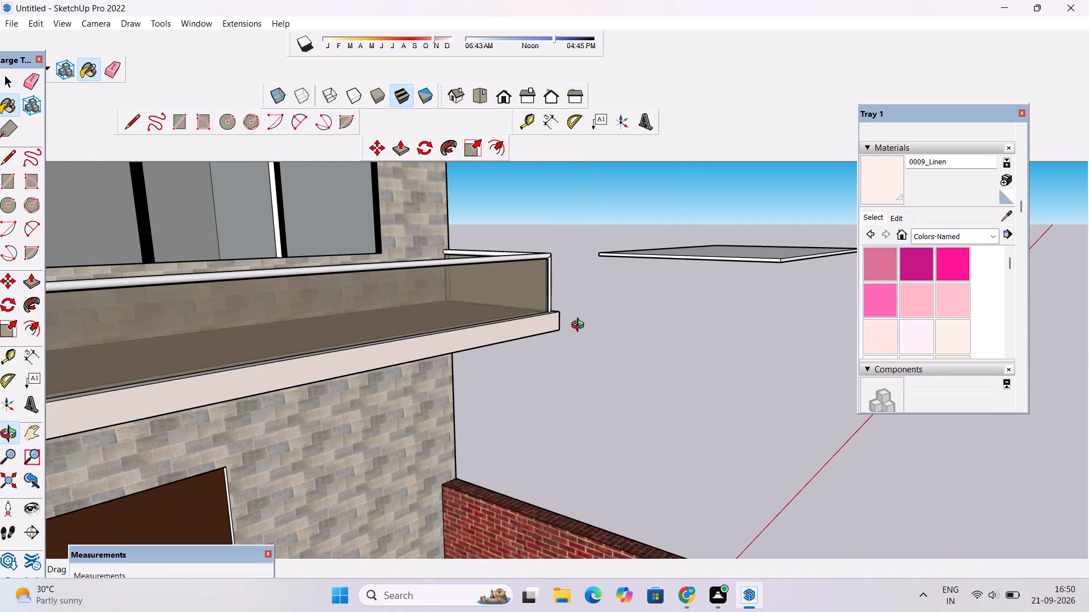
drag(580, 326, 217, 409)
shift+drag(471, 402, 492, 511)
scroll(559, 445, down, 11)
drag(606, 464, 510, 454)
shift+click(516, 446)
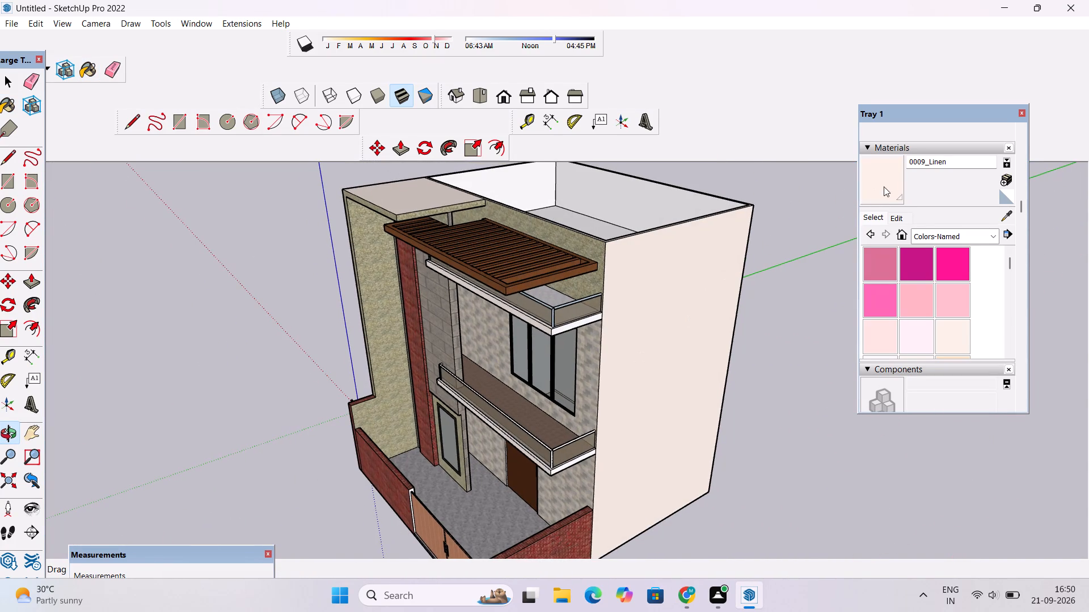
click(884, 186)
scroll(513, 350, up, 9)
click(667, 276)
scroll(667, 273, up, 5)
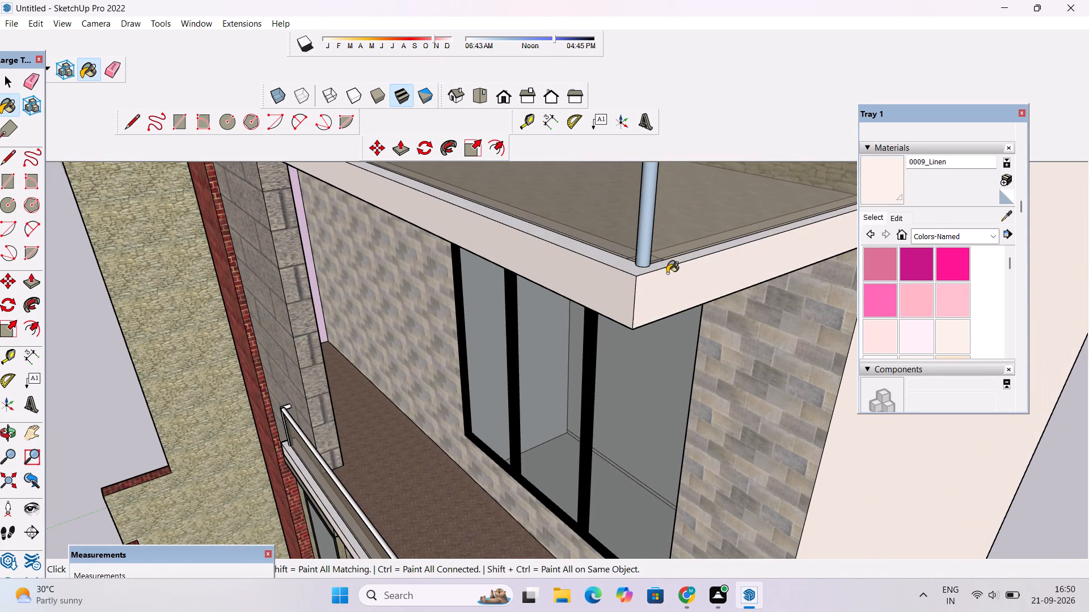
click(655, 267)
scroll(535, 278, down, 18)
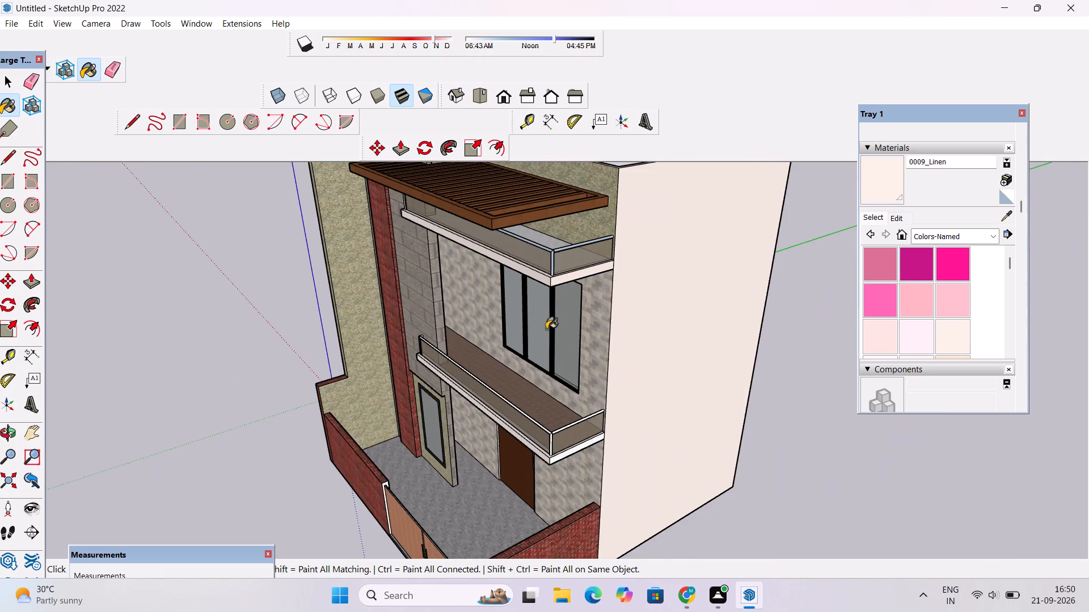
Paint the first-floor balcony slab's short side edge and the narrow top rim outside its railing with 0009_Linen.
scroll(545, 504, up, 10)
click(623, 257)
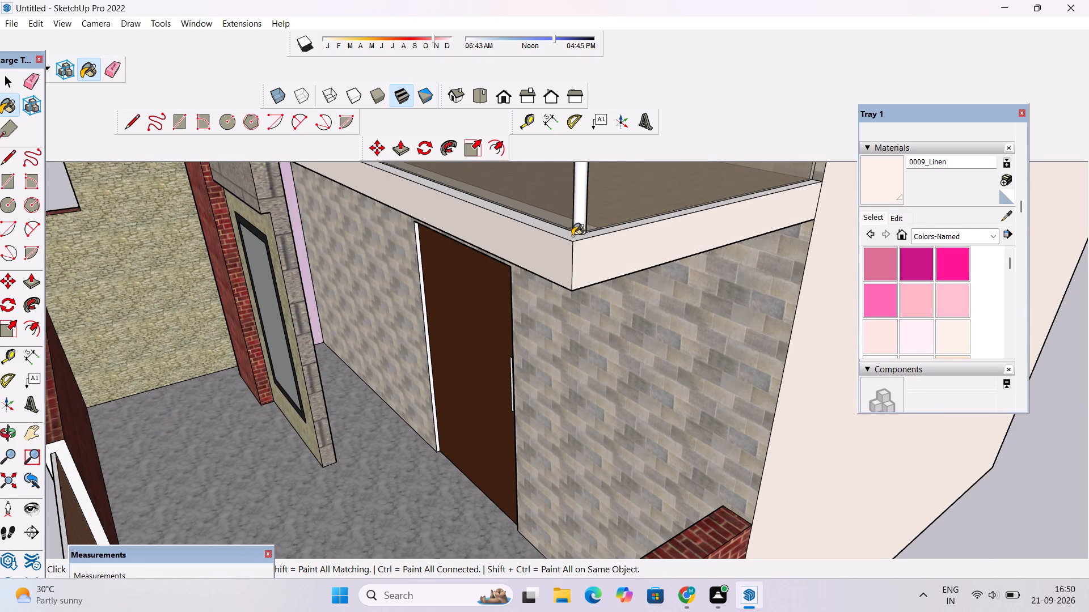
click(572, 236)
Review the painted balcony edges and the whole front facade from several angles.
scroll(614, 388, down, 10)
key(o)
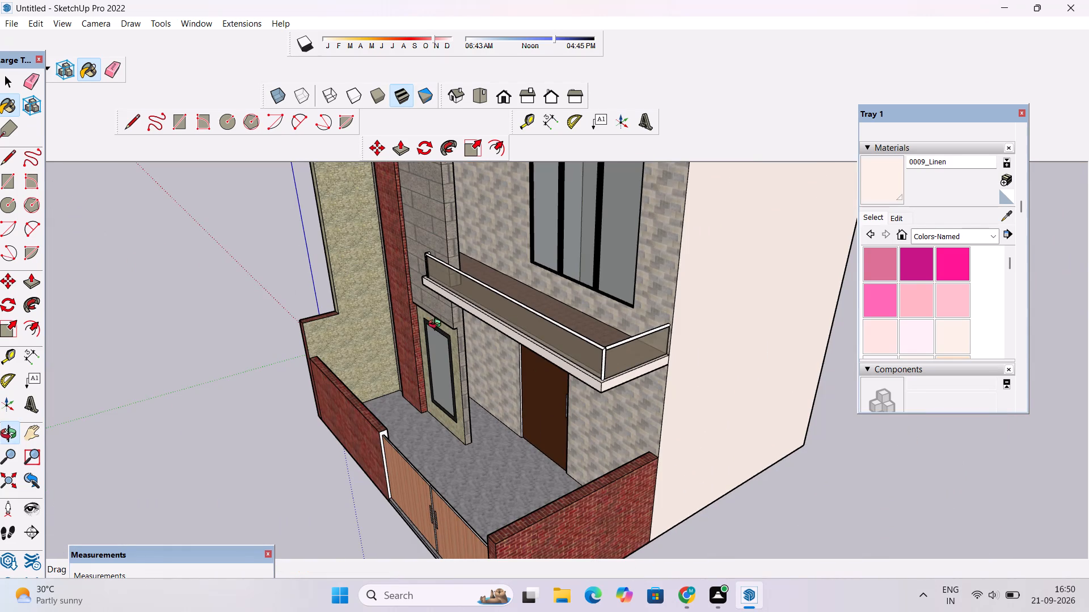
scroll(436, 325, down, 5)
drag(383, 407, 562, 340)
scroll(567, 341, down, 5)
drag(514, 376, 630, 426)
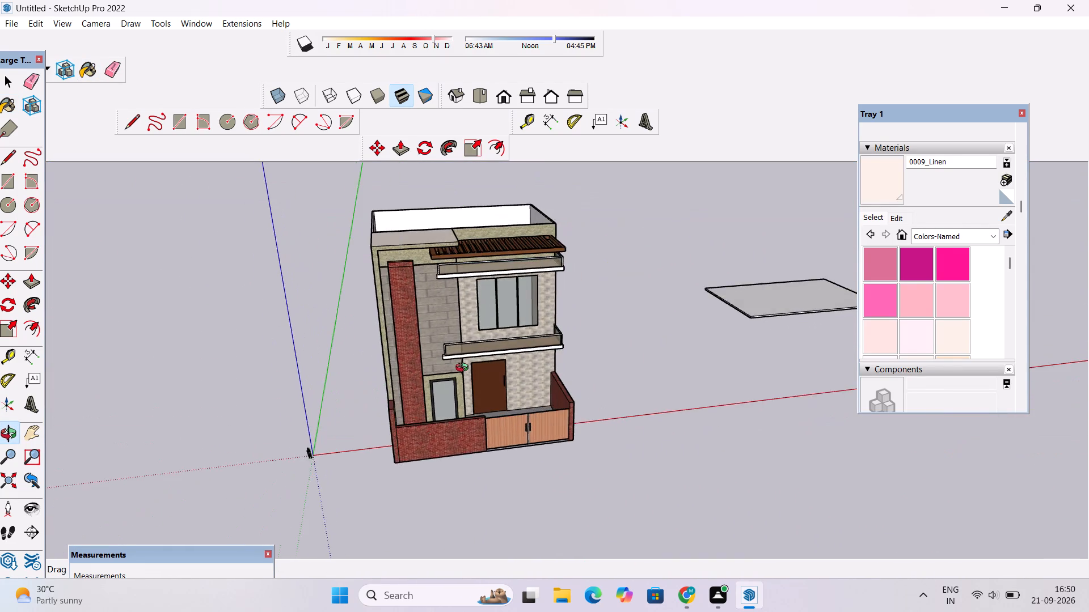
scroll(465, 369, up, 2)
drag(525, 393, 427, 380)
shift+drag(458, 346, 551, 350)
scroll(590, 333, up, 10)
shift+drag(649, 337, 577, 339)
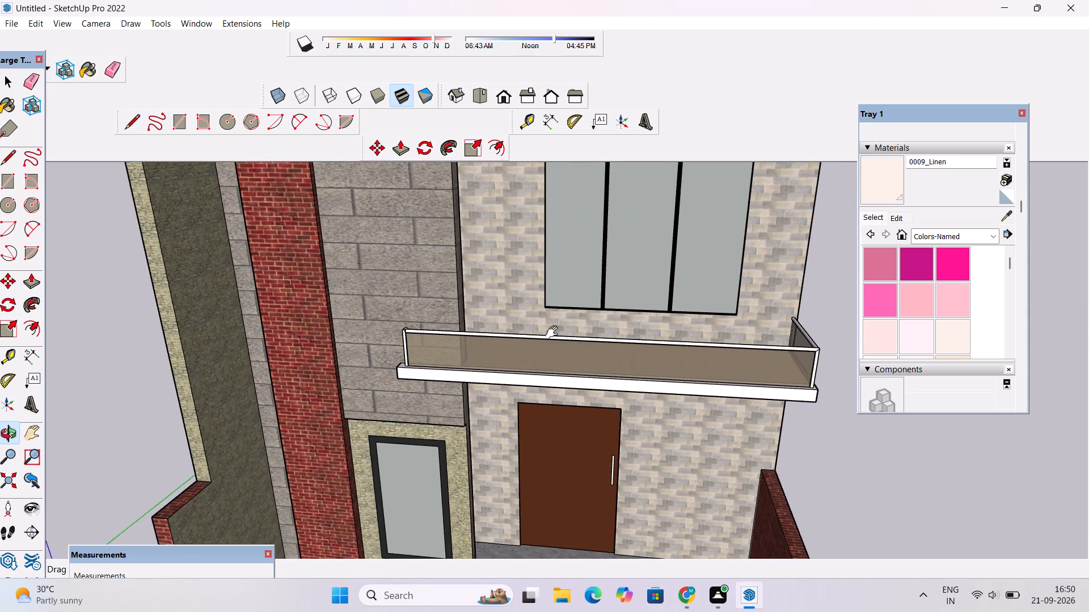
shift+scroll(554, 333, down, 9)
shift+drag(562, 375, 583, 349)
drag(659, 472, 686, 559)
drag(686, 560, 647, 439)
scroll(645, 435, down, 4)
drag(645, 462, 616, 366)
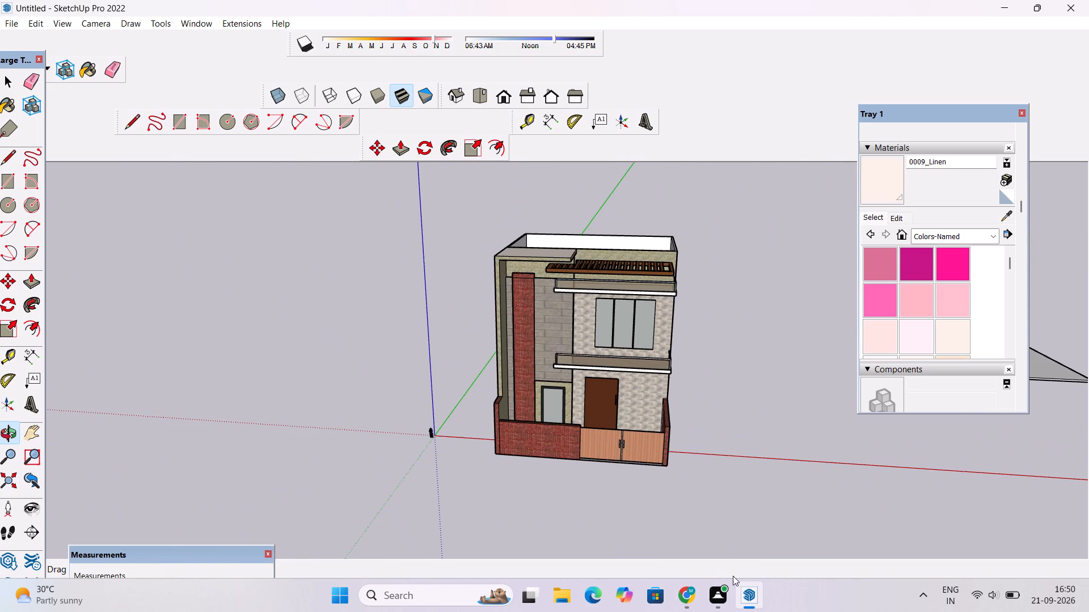
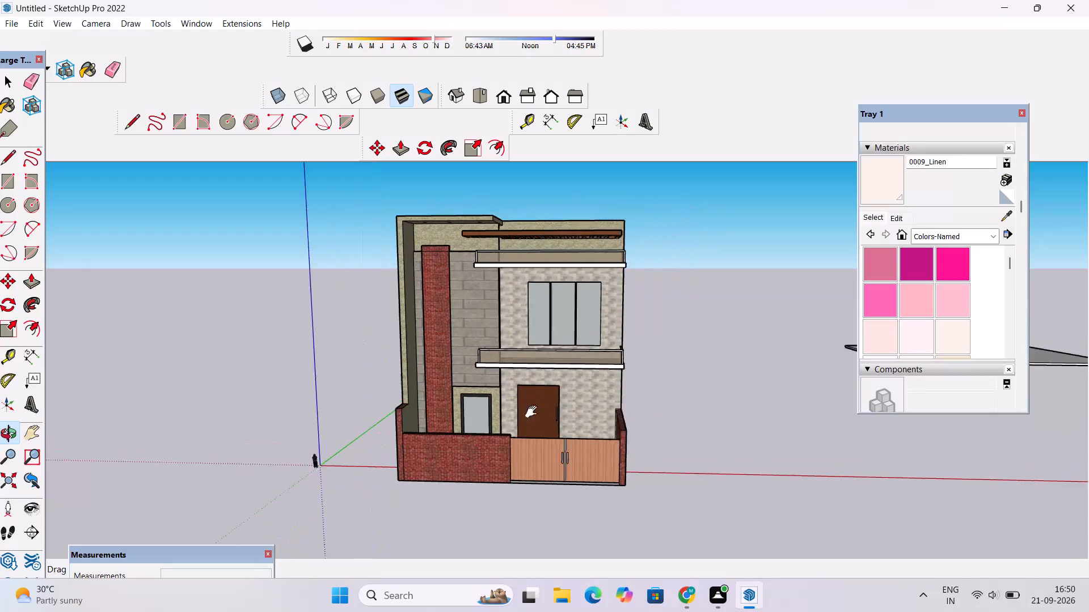
Examine the front facade, side walls, balcony undersides and ground-floor entrance of the house from several angles and distances.
scroll(486, 426, up, 4)
drag(382, 478, 847, 411)
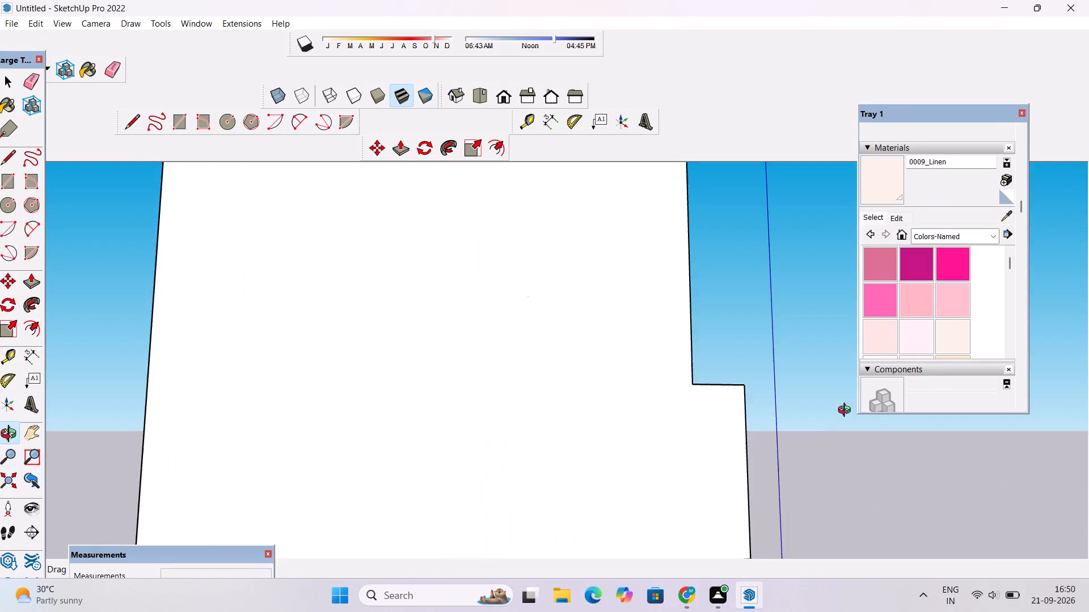
drag(847, 411, 332, 456)
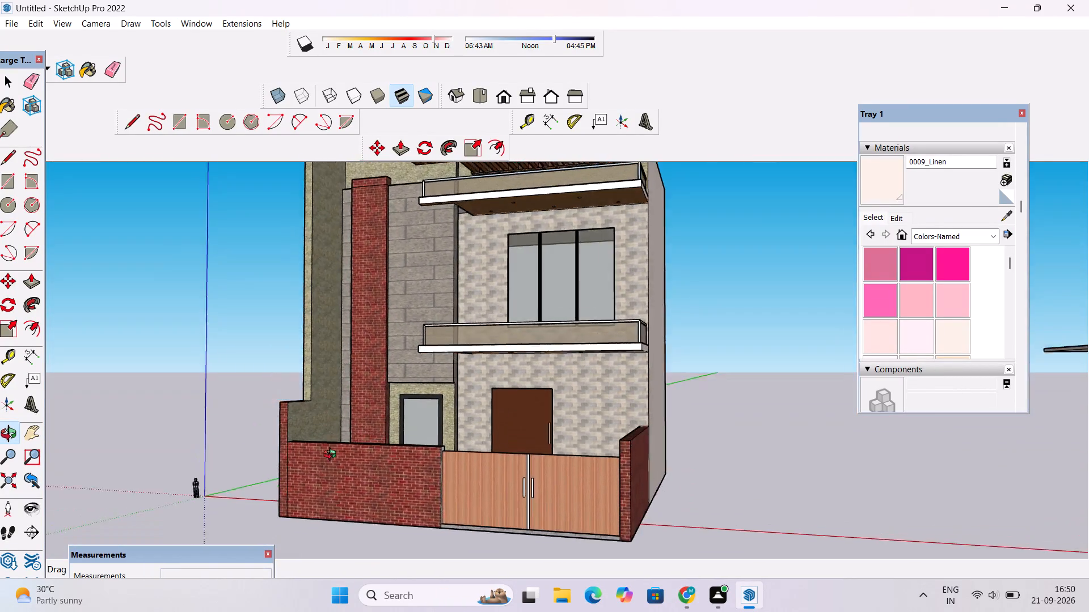
drag(332, 456, 240, 450)
scroll(680, 337, up, 4)
drag(648, 365, 534, 260)
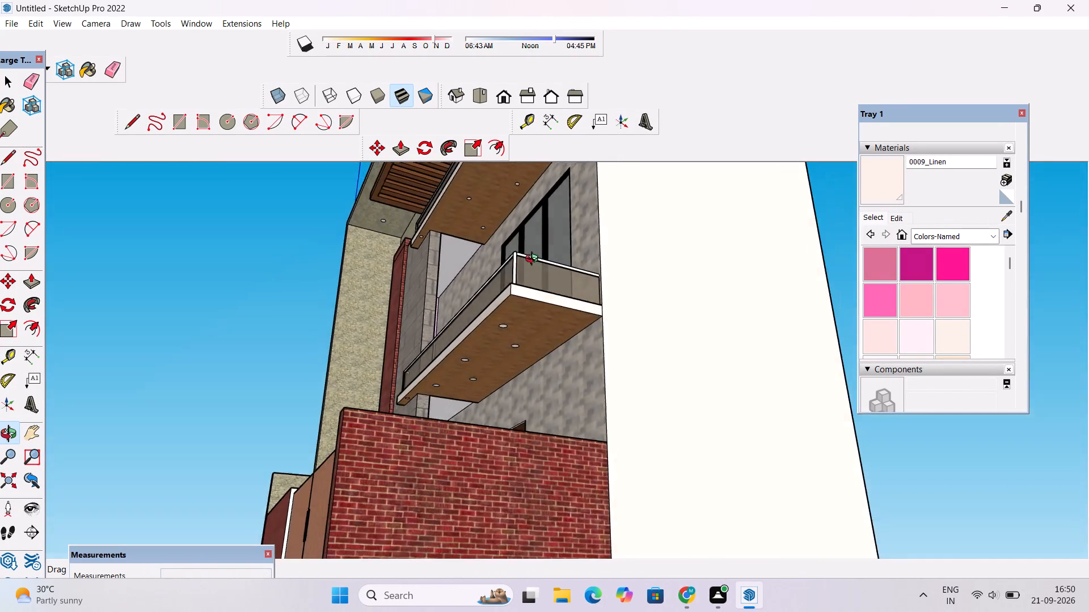
drag(534, 260, 767, 338)
scroll(768, 338, down, 4)
drag(518, 392, 559, 460)
scroll(560, 460, down, 6)
shift+drag(563, 453, 576, 411)
scroll(579, 406, up, 3)
shift+drag(614, 377, 486, 449)
drag(486, 450, 481, 423)
shift+drag(470, 433, 517, 410)
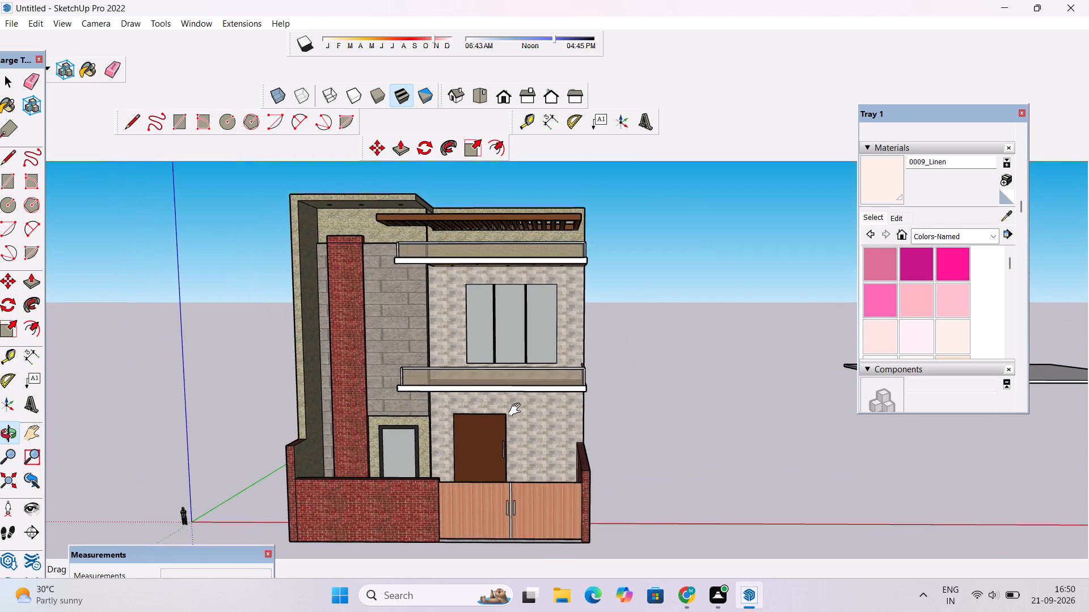
scroll(518, 410, down, 5)
shift+drag(517, 412, 579, 411)
scroll(580, 411, up, 3)
drag(466, 440, 640, 428)
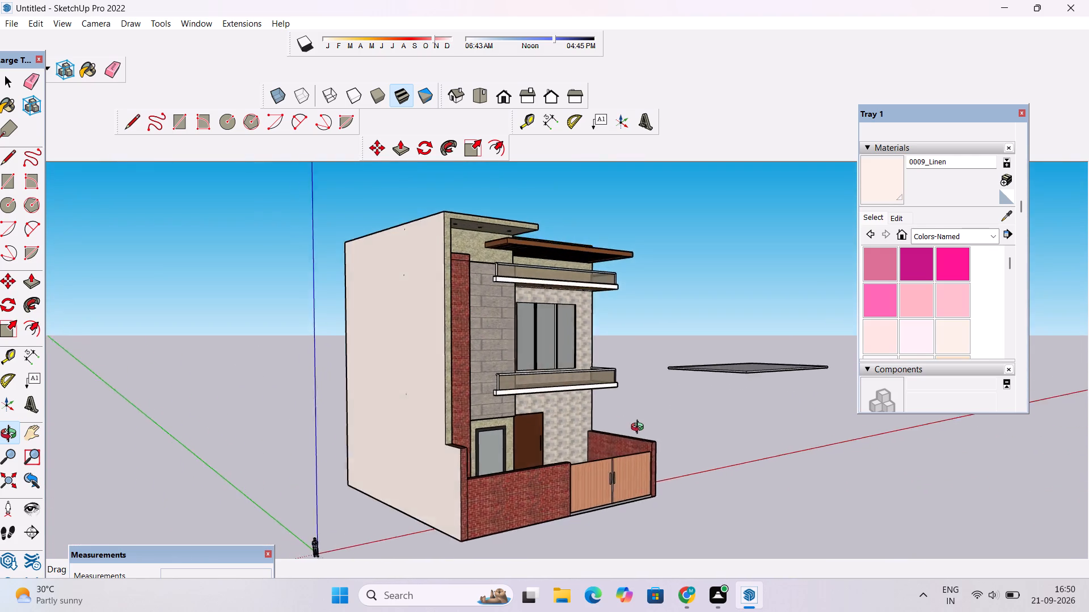
drag(640, 428, 436, 488)
scroll(457, 462, up, 4)
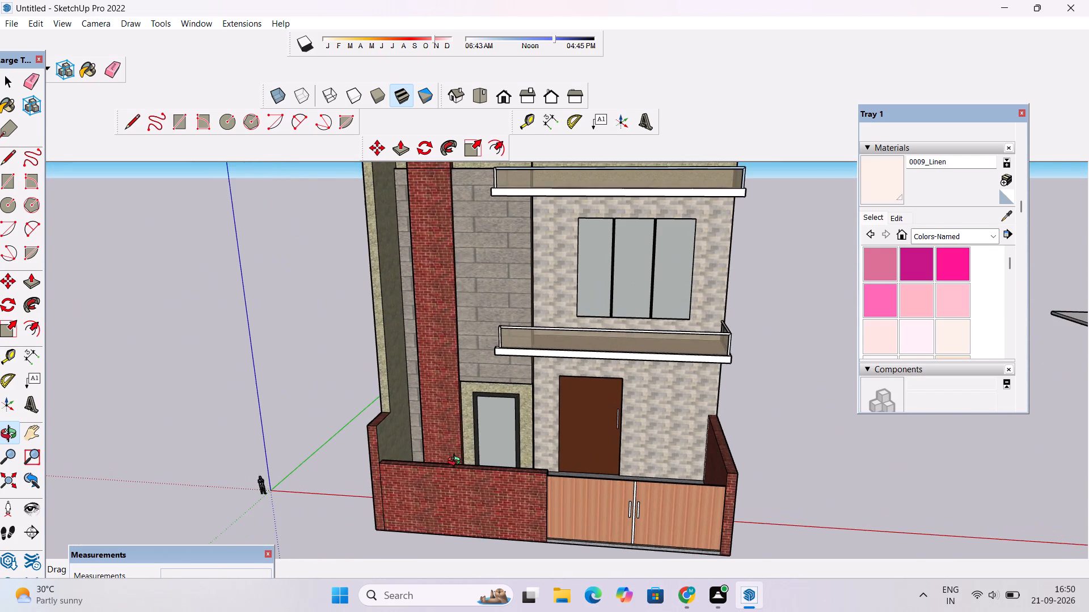
scroll(457, 462, up, 7)
scroll(457, 462, down, 3)
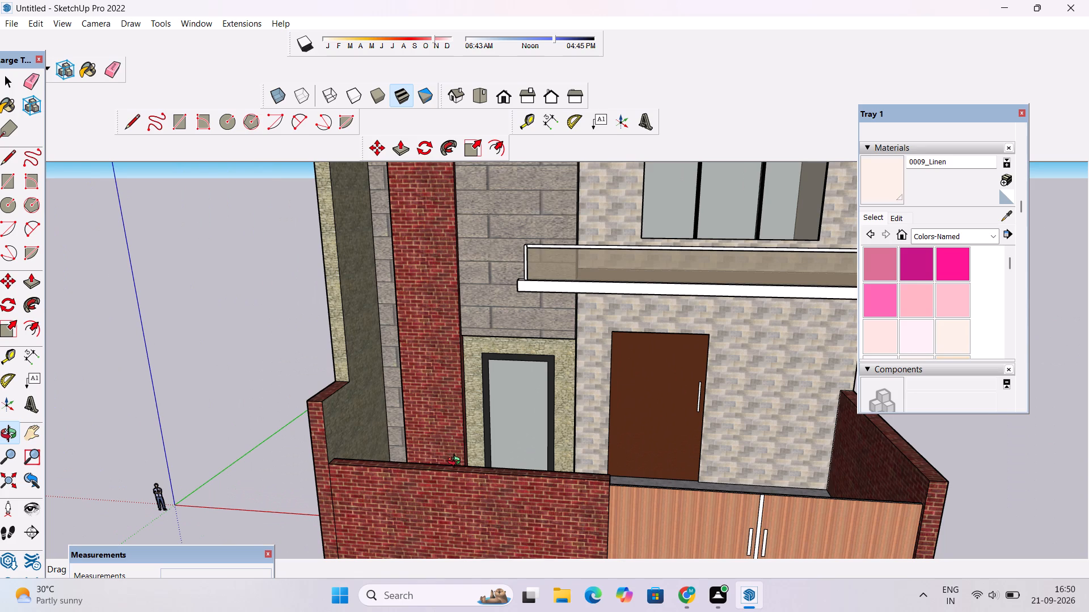
scroll(457, 462, up, 6)
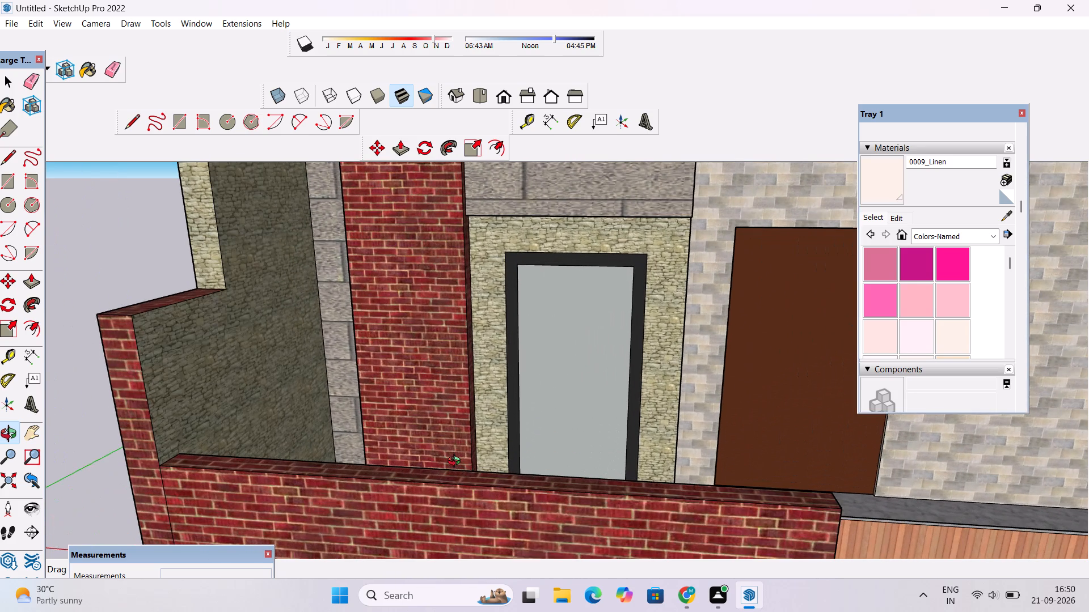
scroll(457, 462, down, 9)
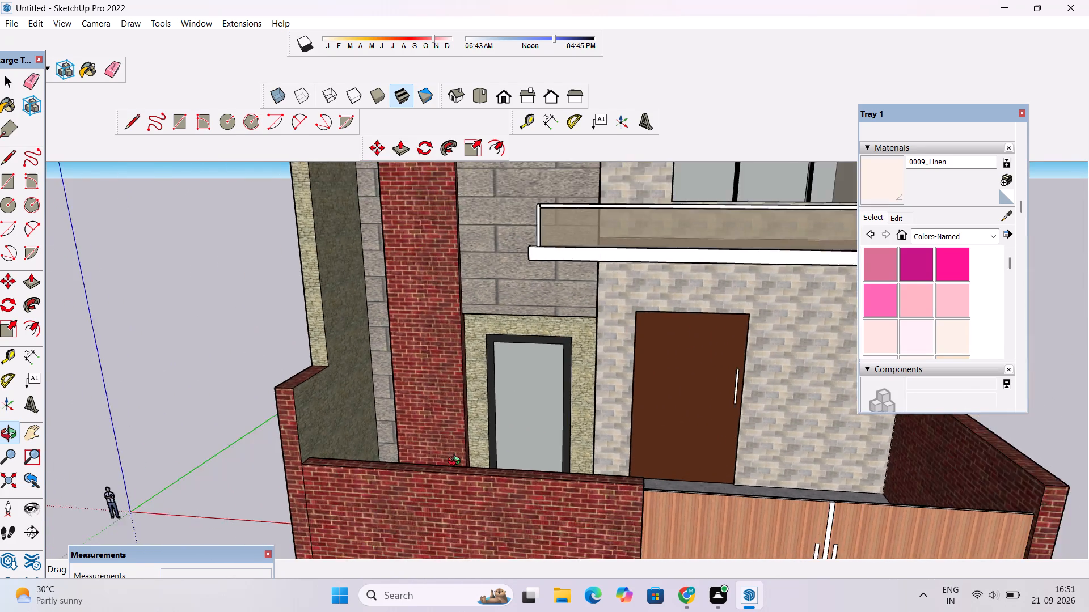
scroll(457, 462, down, 7)
drag(455, 470, 484, 456)
shift+drag(488, 457, 482, 420)
shift+drag(531, 386, 508, 508)
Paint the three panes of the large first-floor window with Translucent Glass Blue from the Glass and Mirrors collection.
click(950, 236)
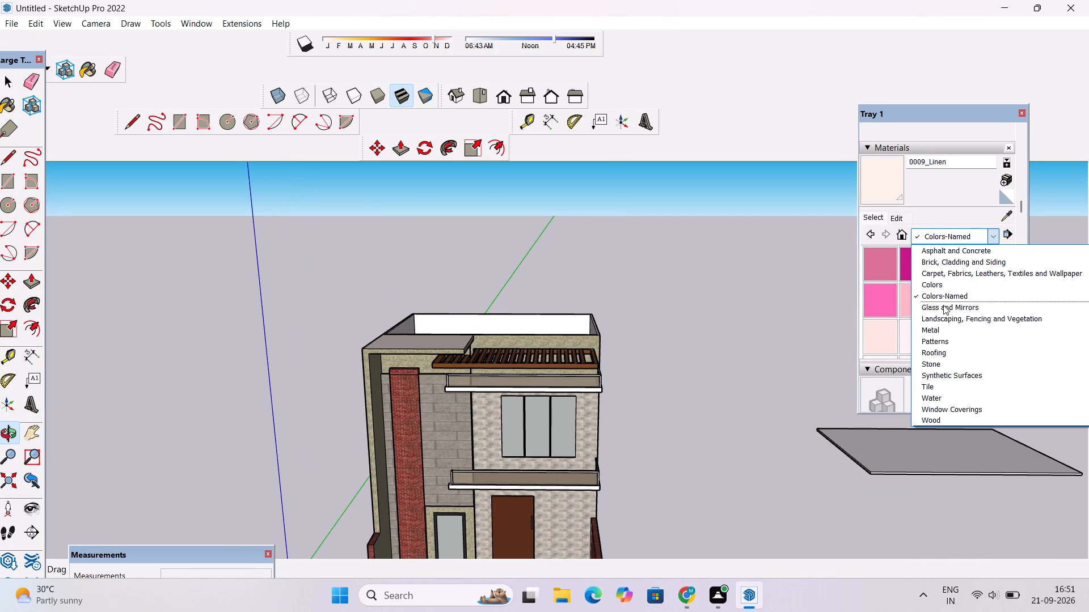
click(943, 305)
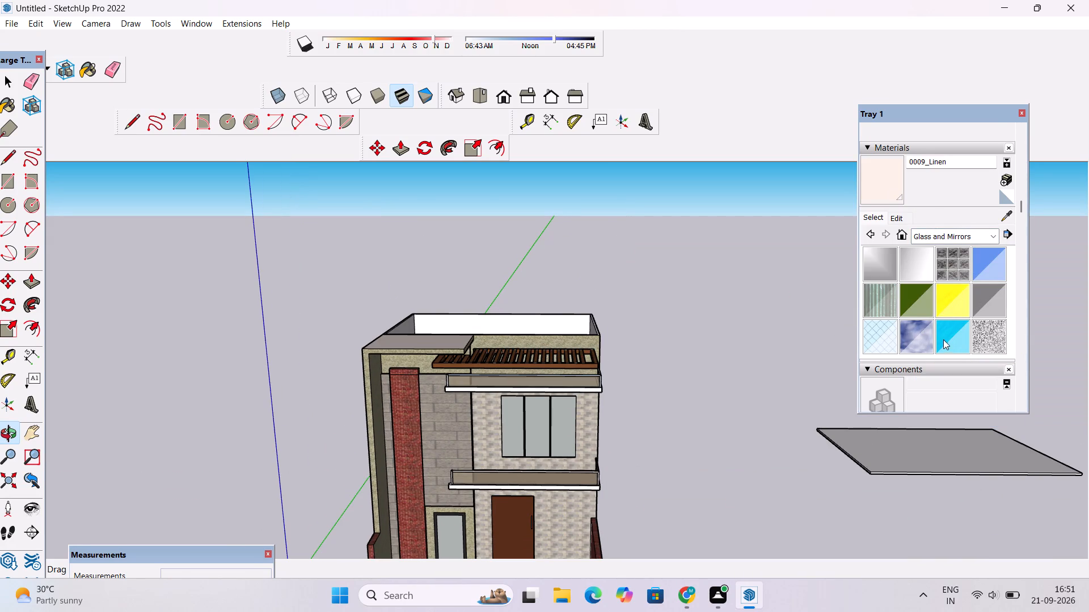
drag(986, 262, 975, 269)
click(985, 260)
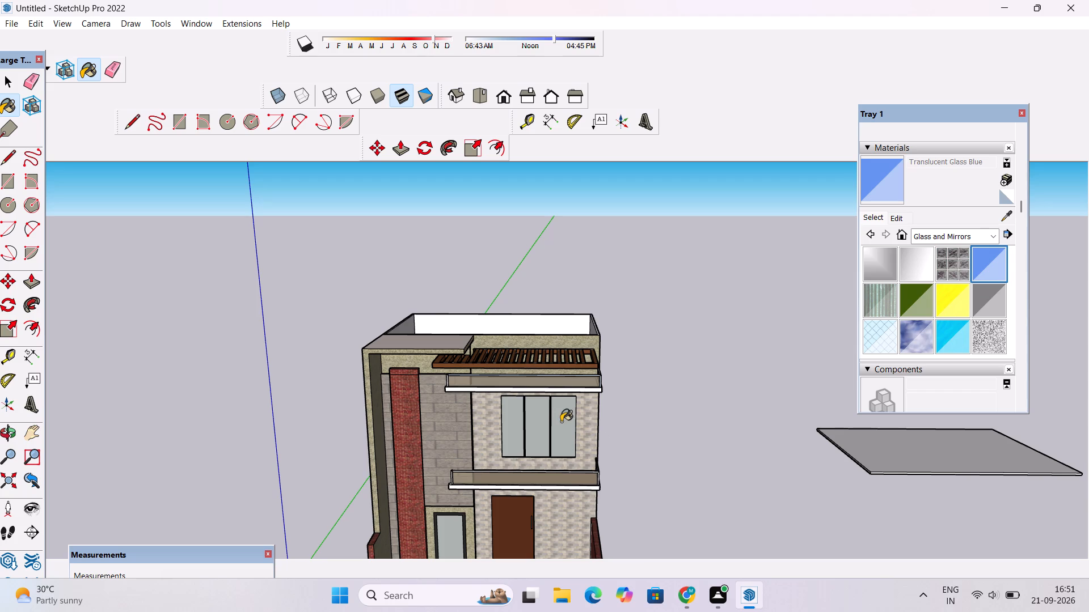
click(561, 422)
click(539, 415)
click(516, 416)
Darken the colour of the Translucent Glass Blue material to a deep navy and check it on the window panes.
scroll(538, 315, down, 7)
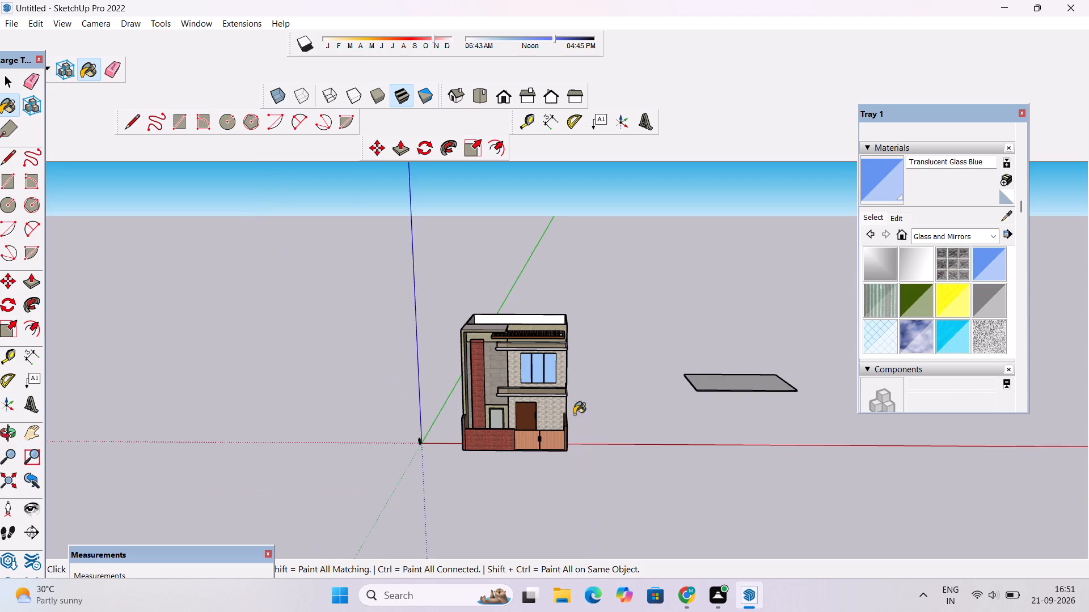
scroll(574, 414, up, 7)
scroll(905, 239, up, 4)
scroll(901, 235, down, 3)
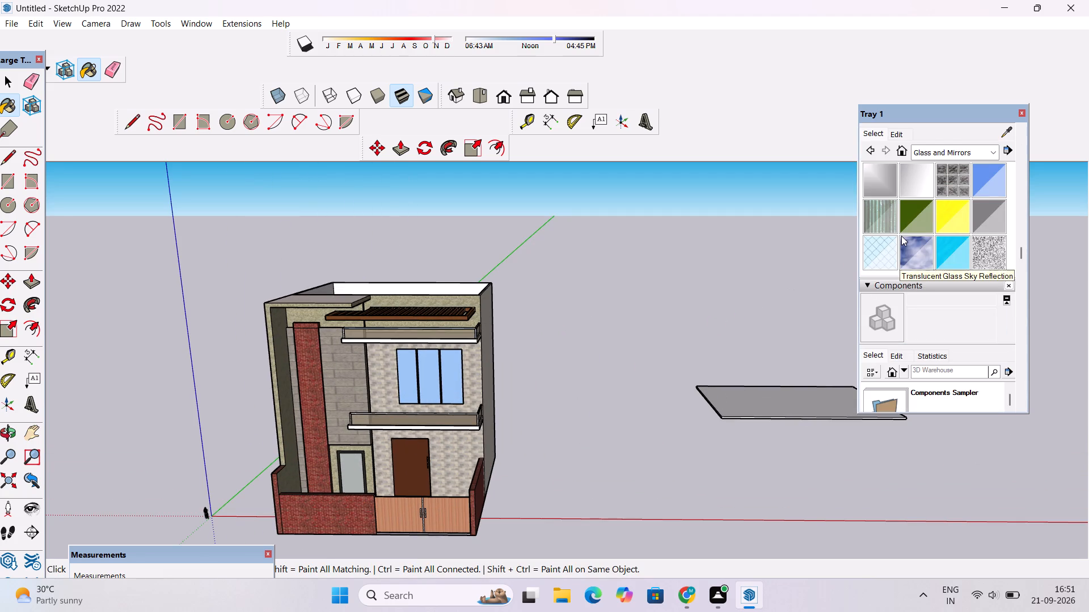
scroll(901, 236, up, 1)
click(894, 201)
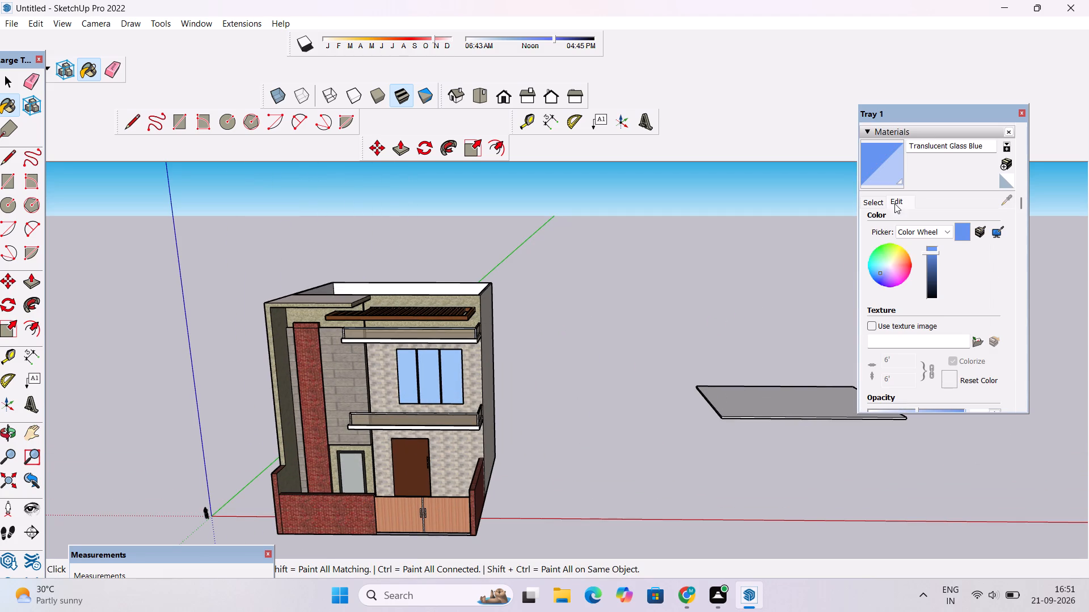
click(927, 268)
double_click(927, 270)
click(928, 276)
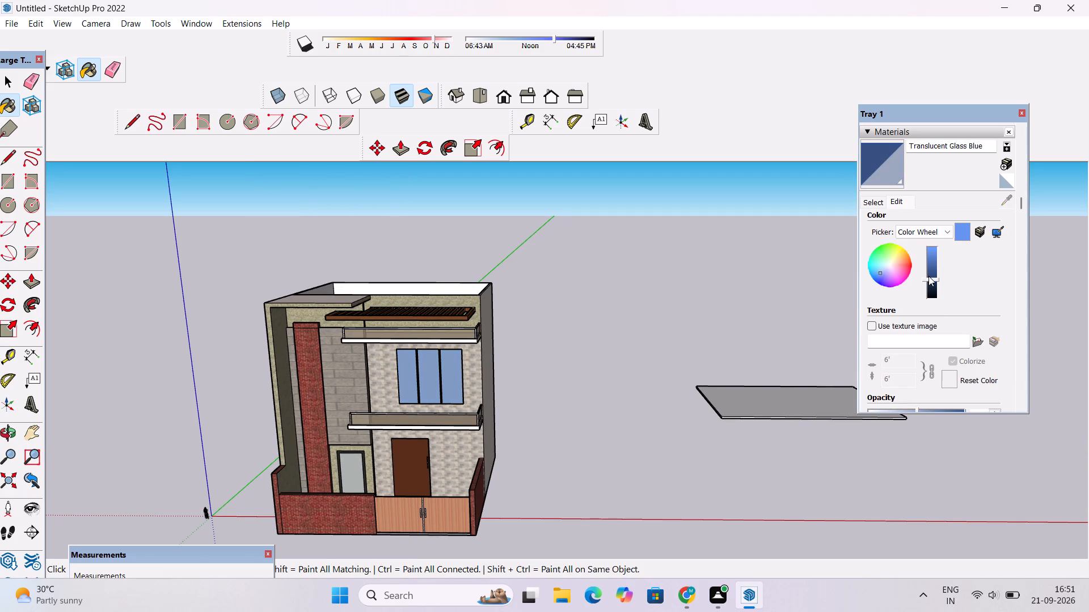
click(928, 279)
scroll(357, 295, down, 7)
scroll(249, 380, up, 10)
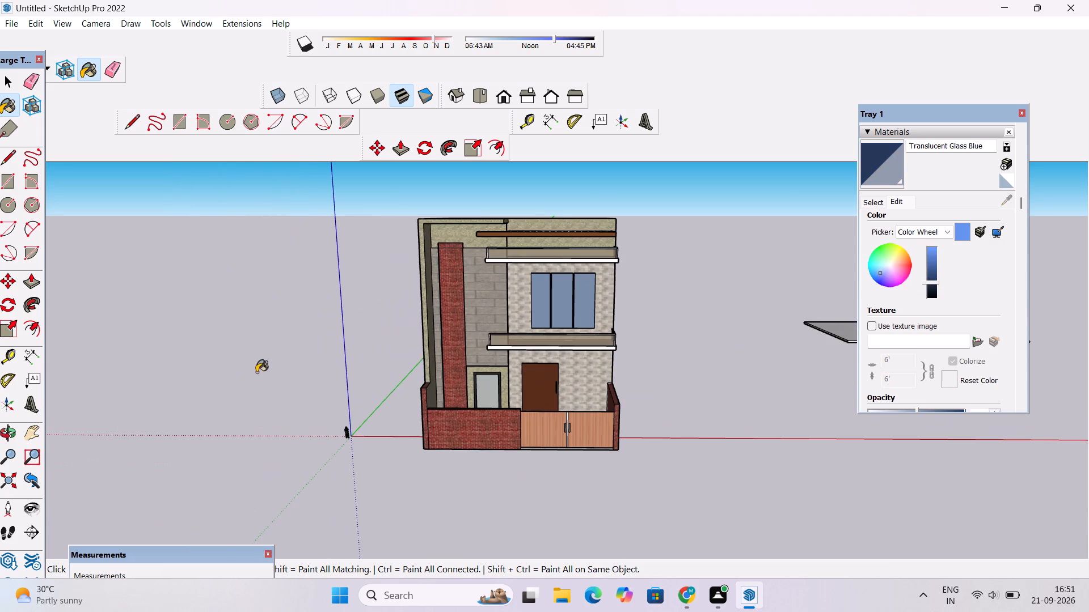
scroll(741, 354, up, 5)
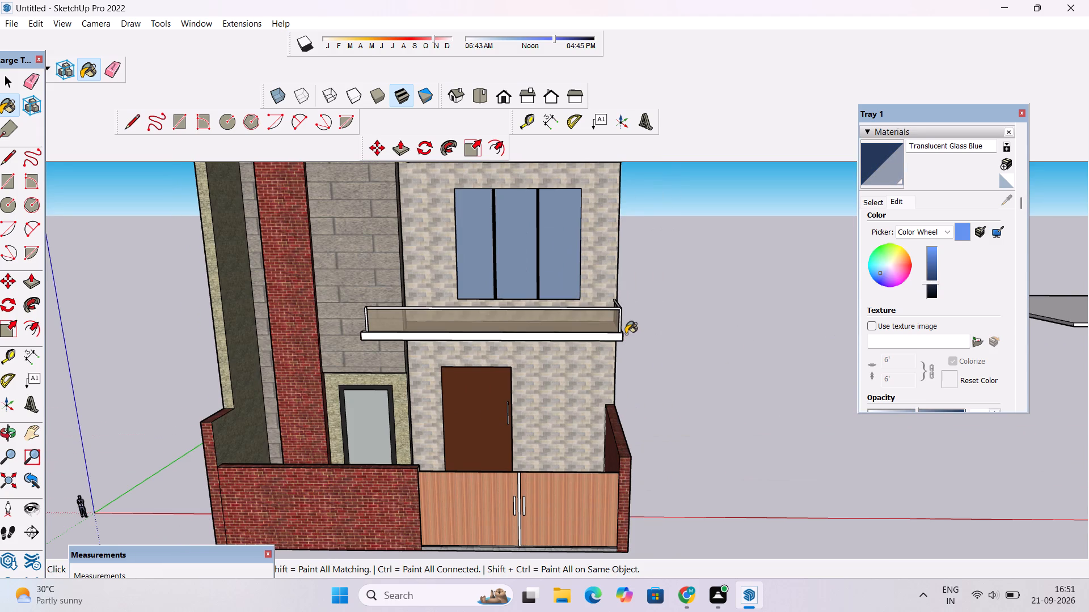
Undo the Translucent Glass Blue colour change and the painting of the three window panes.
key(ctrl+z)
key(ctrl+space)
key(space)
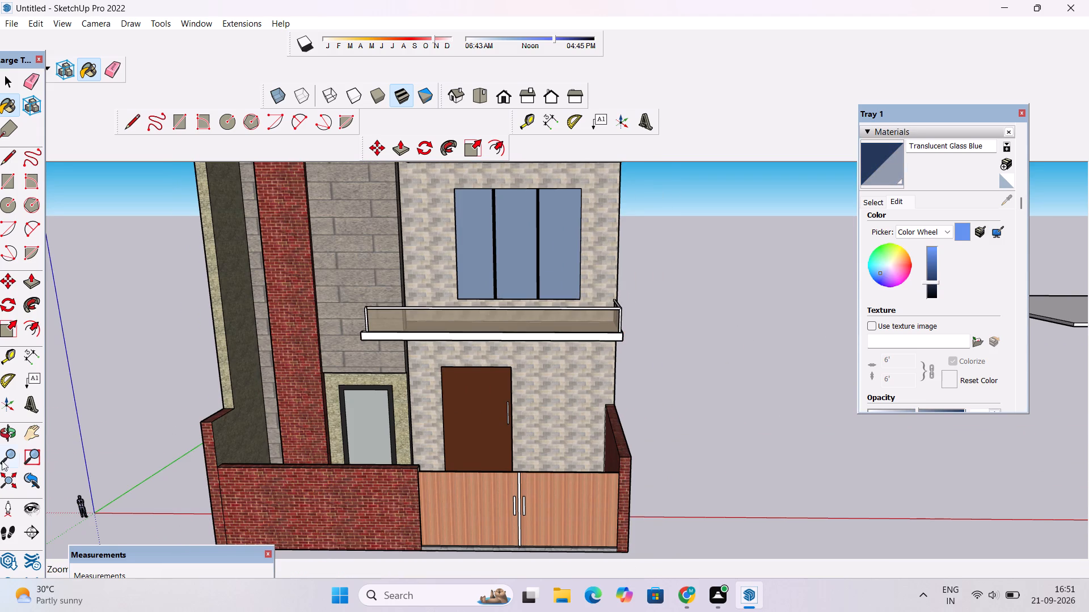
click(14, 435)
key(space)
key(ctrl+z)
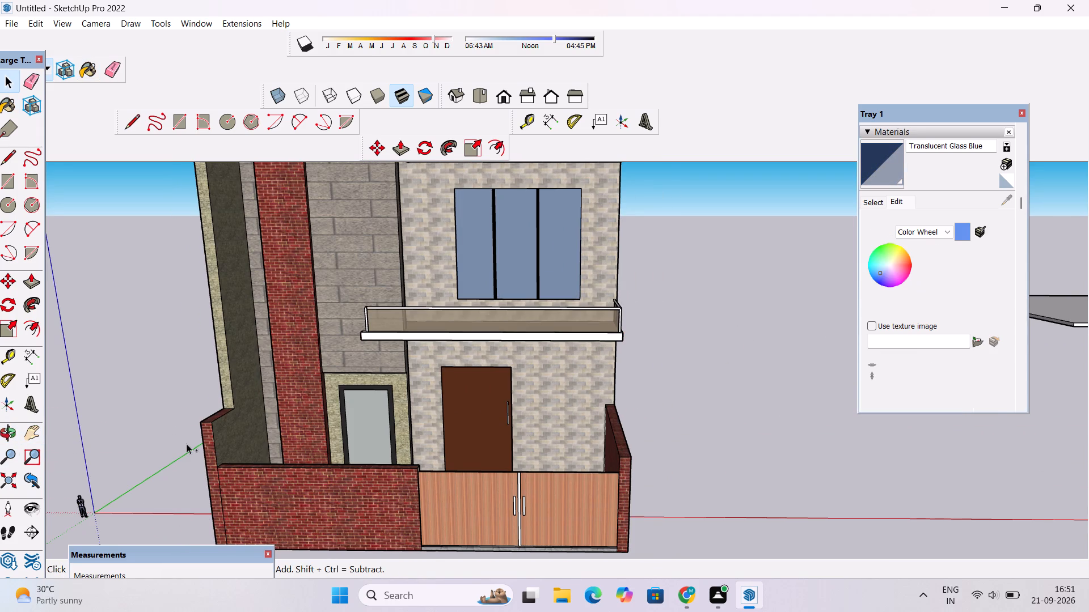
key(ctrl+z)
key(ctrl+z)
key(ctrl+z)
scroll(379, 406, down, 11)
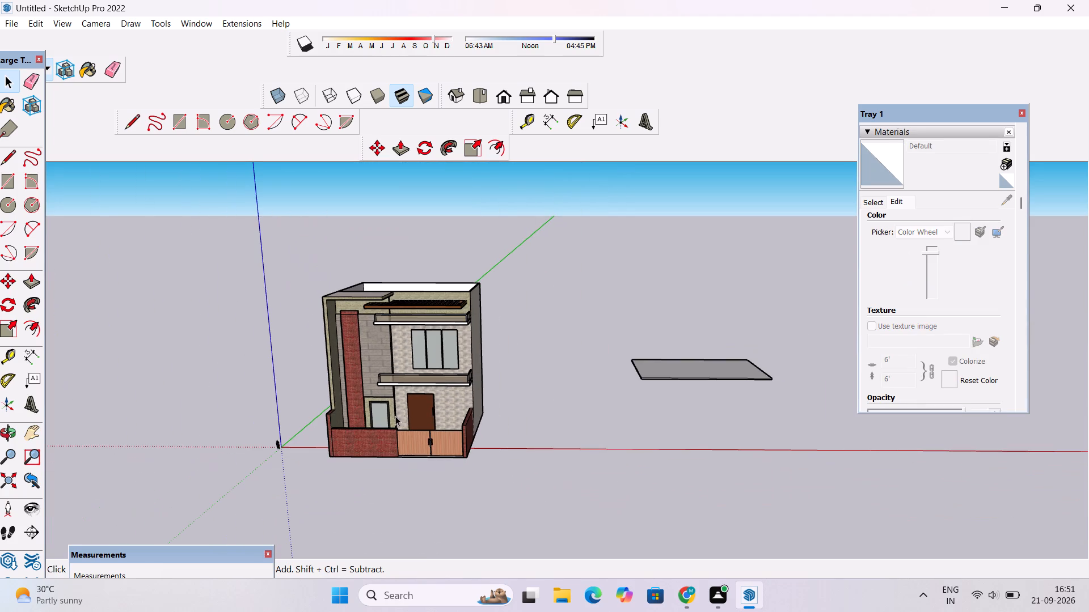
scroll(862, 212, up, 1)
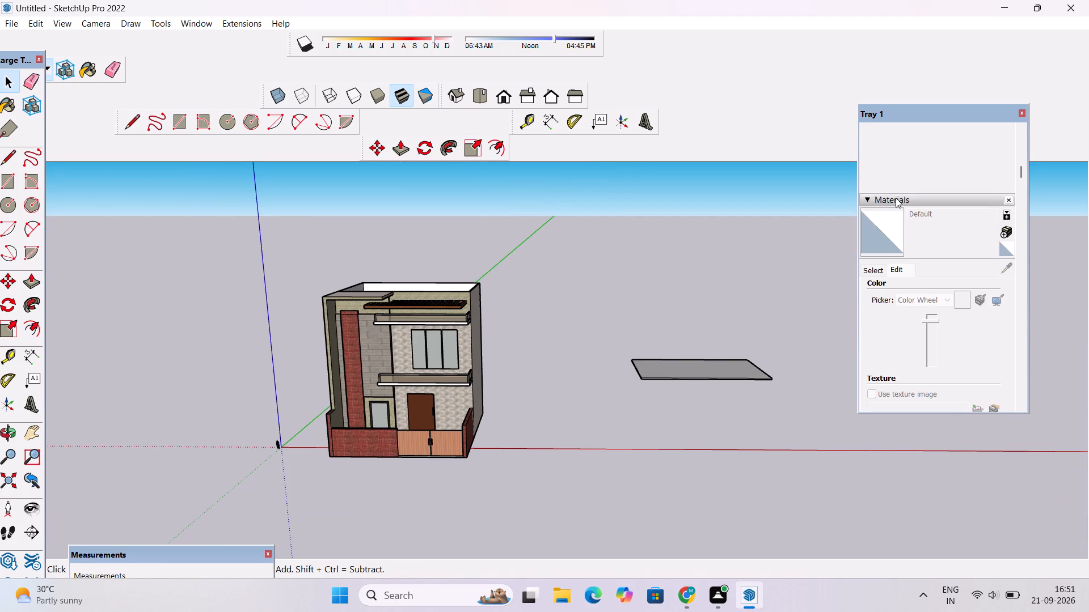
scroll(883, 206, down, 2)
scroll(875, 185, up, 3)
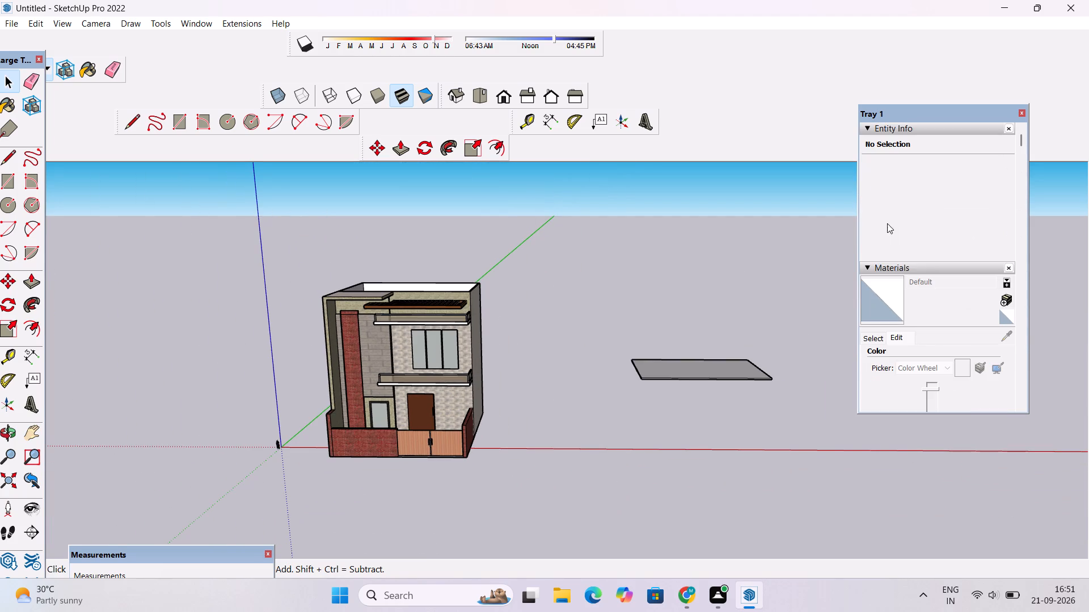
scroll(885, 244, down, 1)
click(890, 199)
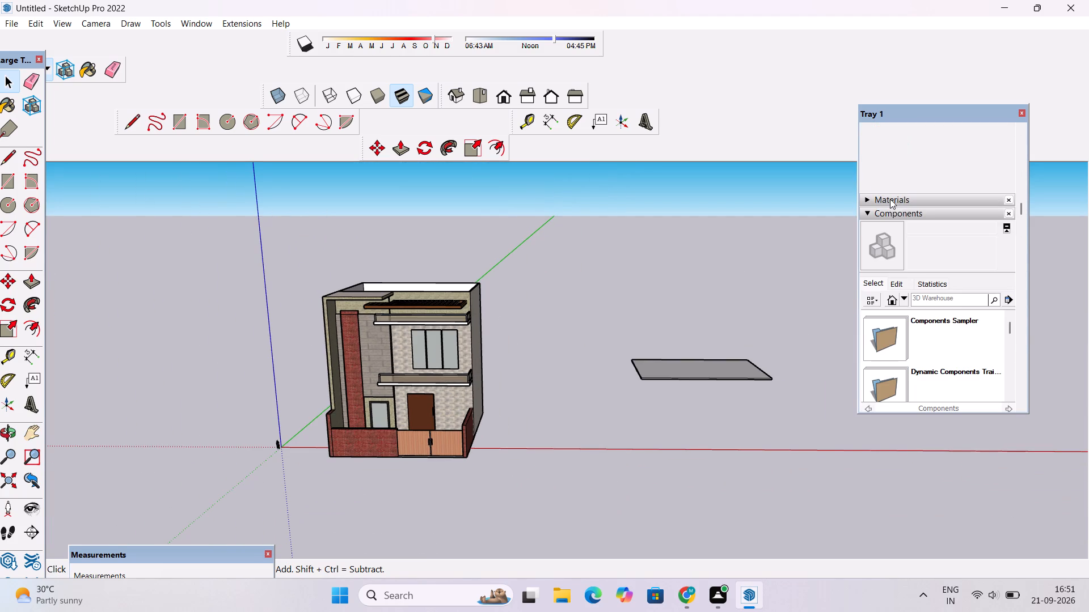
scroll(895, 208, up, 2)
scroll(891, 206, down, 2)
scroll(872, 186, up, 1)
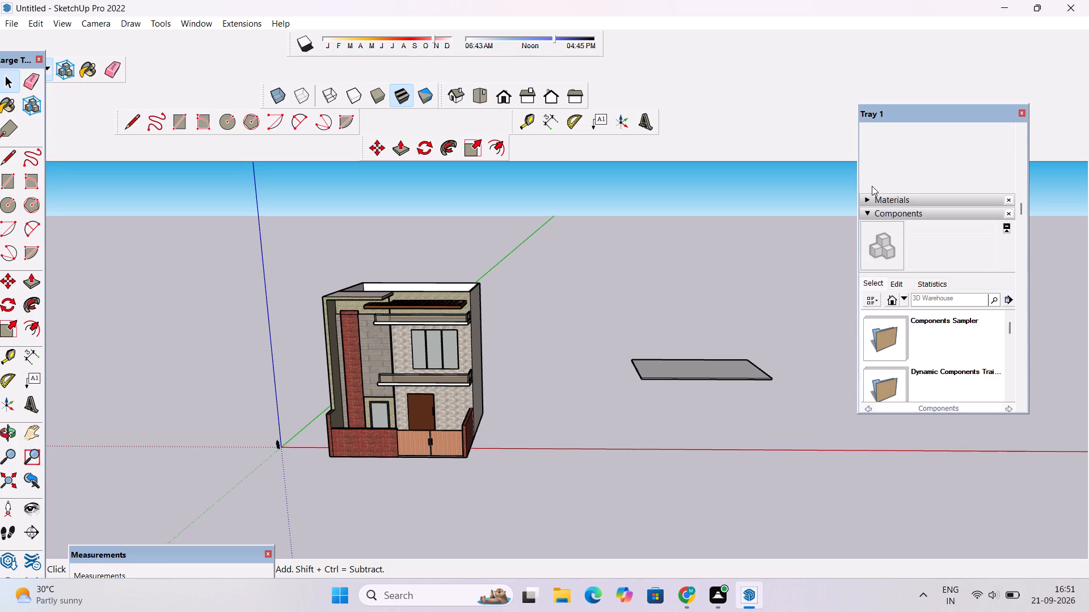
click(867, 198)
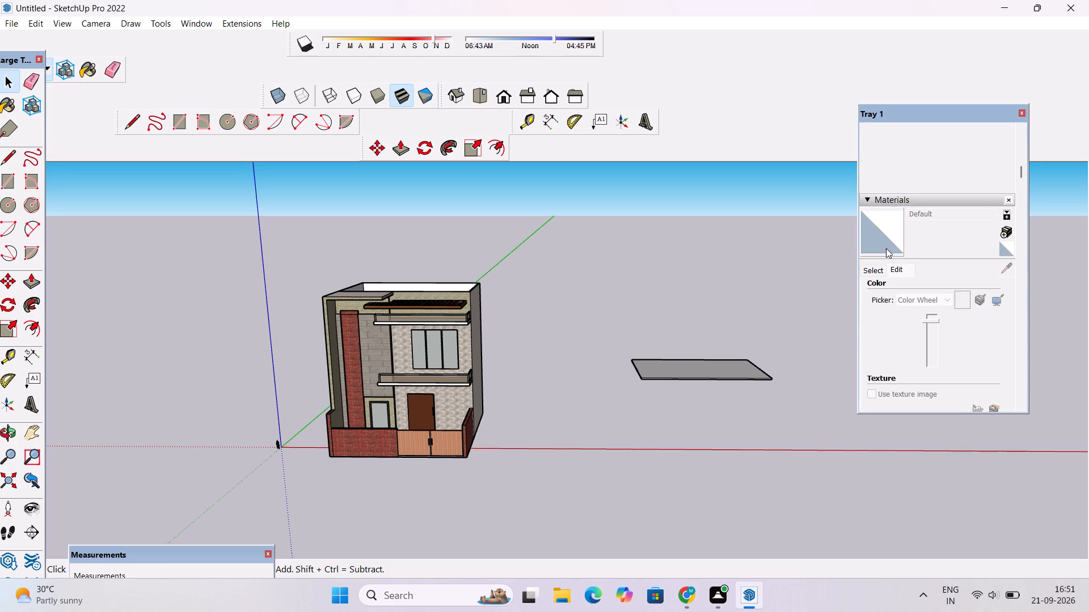
Paint the three first-floor window panes and the narrow ground-floor window pane with Translucent Glass Sky Reflection from Glass and Mirrors.
click(872, 266)
scroll(907, 290, down, 1)
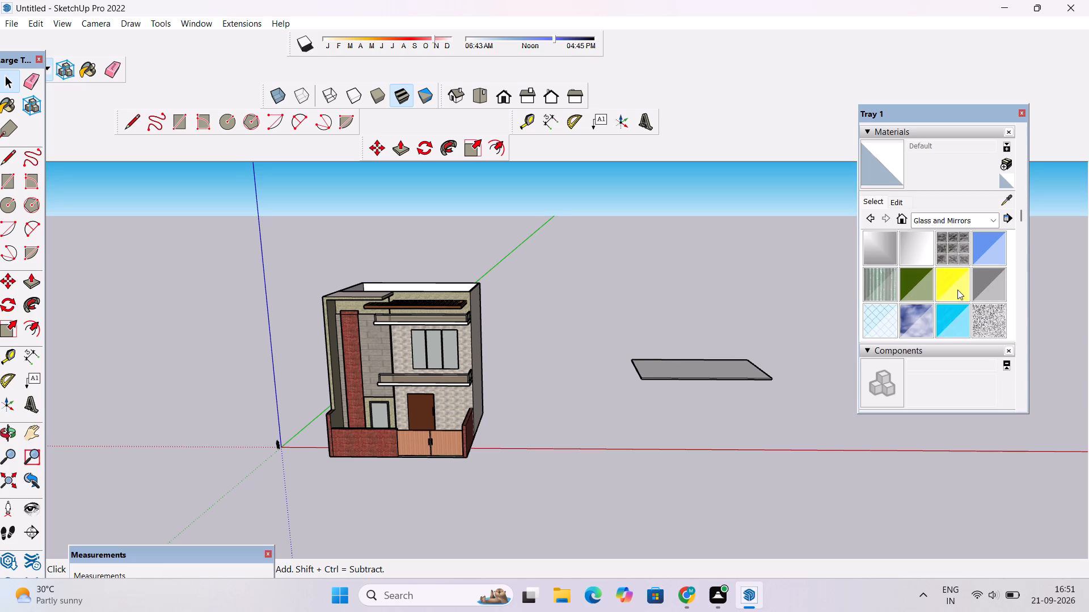
click(919, 316)
scroll(470, 352, up, 4)
click(436, 348)
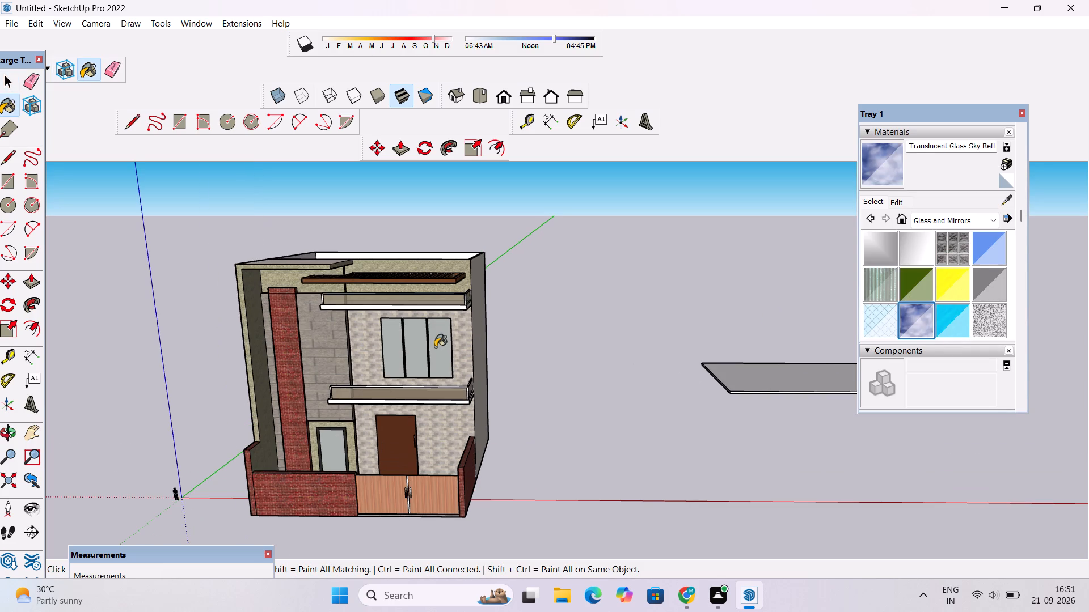
click(417, 338)
click(392, 336)
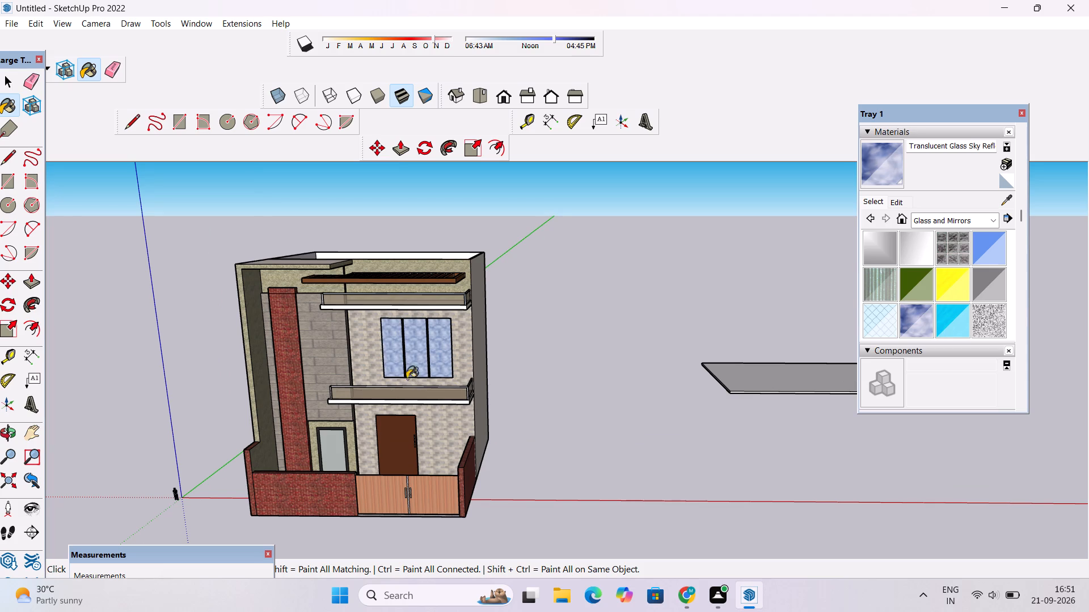
scroll(330, 454, up, 10)
click(329, 433)
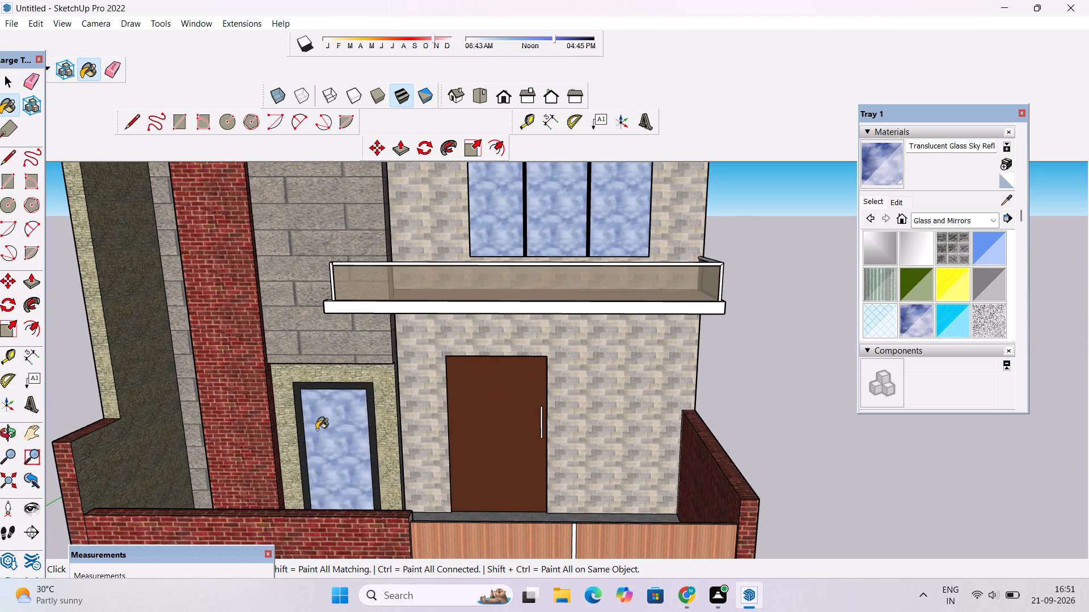
Review the newly glazed windows and the whole house from several angles.
scroll(294, 430, down, 14)
scroll(306, 415, up, 3)
key(o)
drag(284, 424, 457, 385)
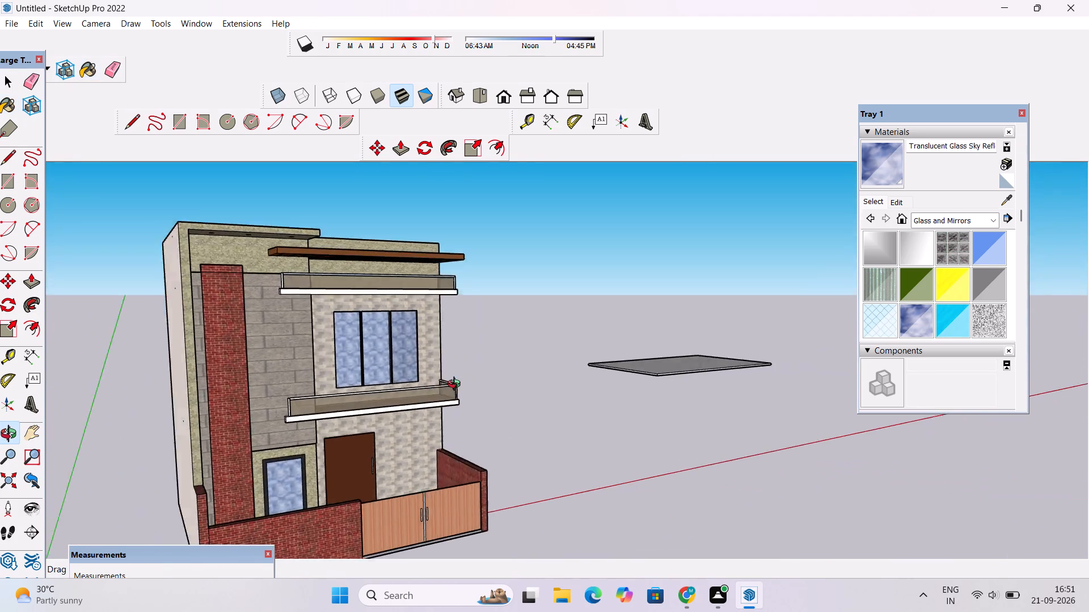
drag(457, 385, 411, 329)
scroll(413, 324, down, 6)
drag(544, 331, 346, 405)
scroll(339, 395, up, 2)
shift+drag(349, 397, 419, 415)
scroll(428, 403, down, 5)
drag(462, 411, 530, 429)
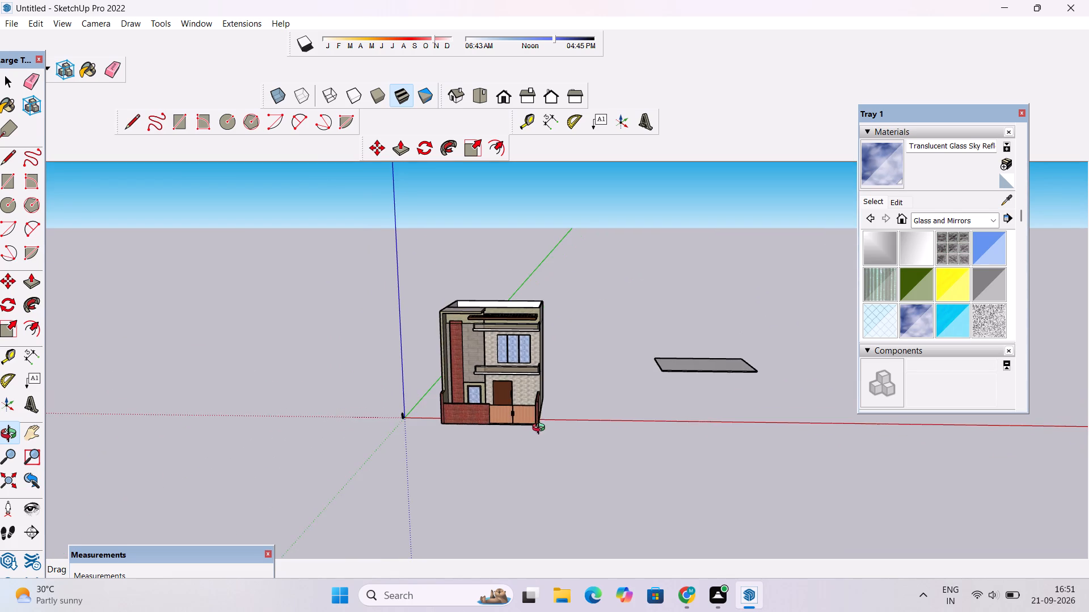
drag(541, 429, 508, 456)
Delete the loose flat grey slab lying beside the house.
key(space)
click(651, 396)
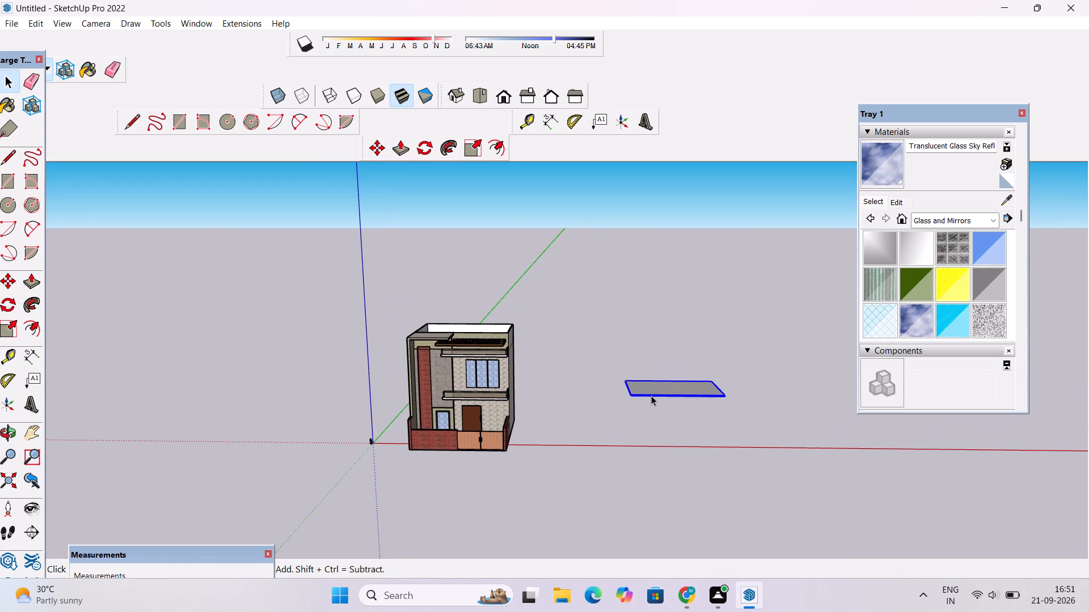
key(Delete)
scroll(638, 402, down, 3)
scroll(548, 374, up, 3)
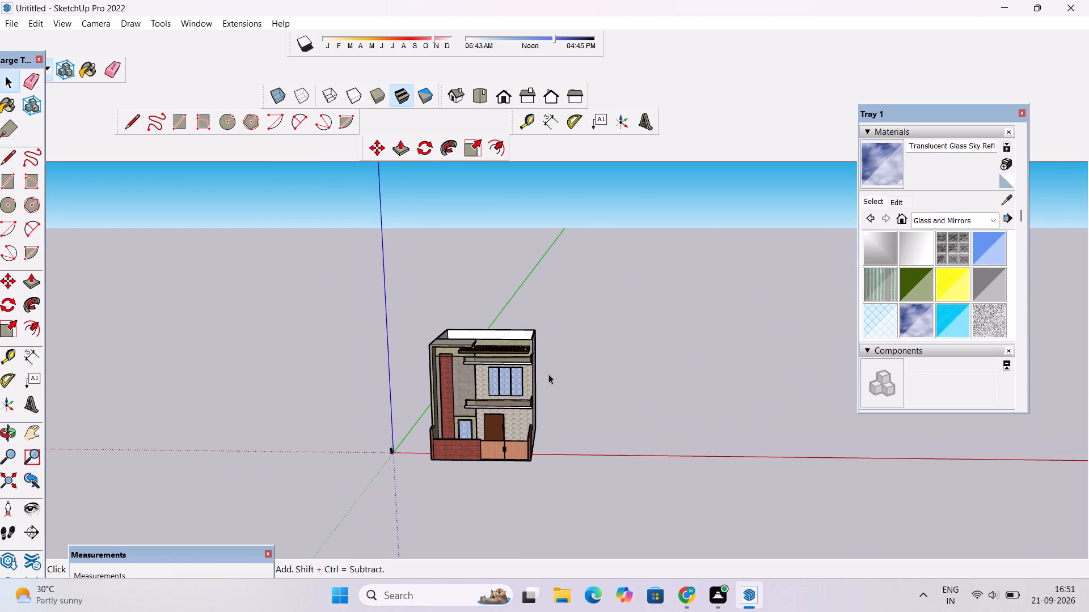
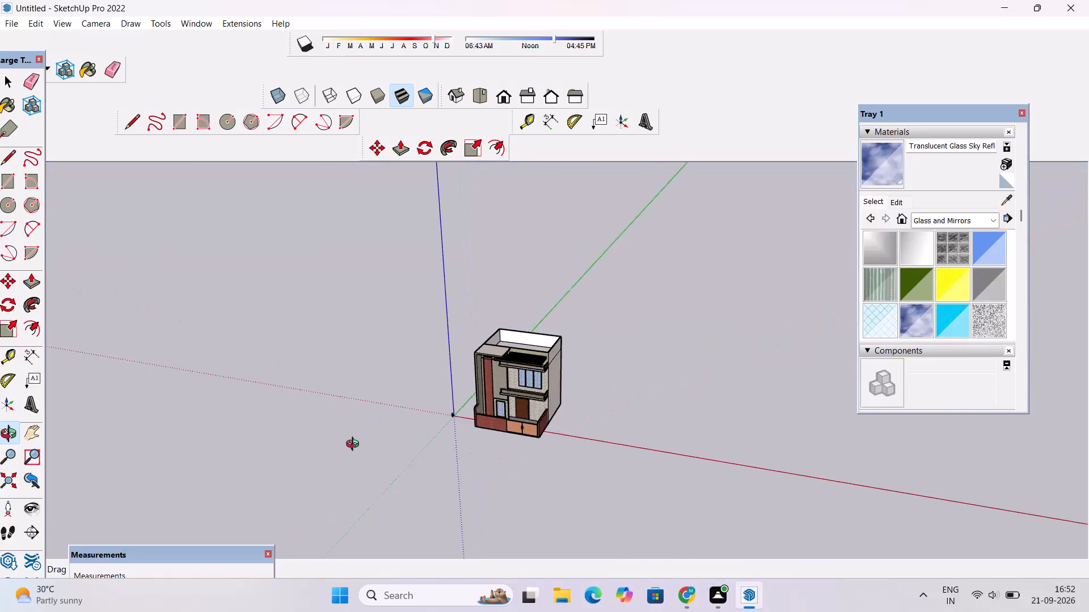
Examine the house's front facade, glazed windows and balconies from several angles and distances.
scroll(355, 445, up, 6)
scroll(407, 423, down, 5)
drag(429, 423, 569, 284)
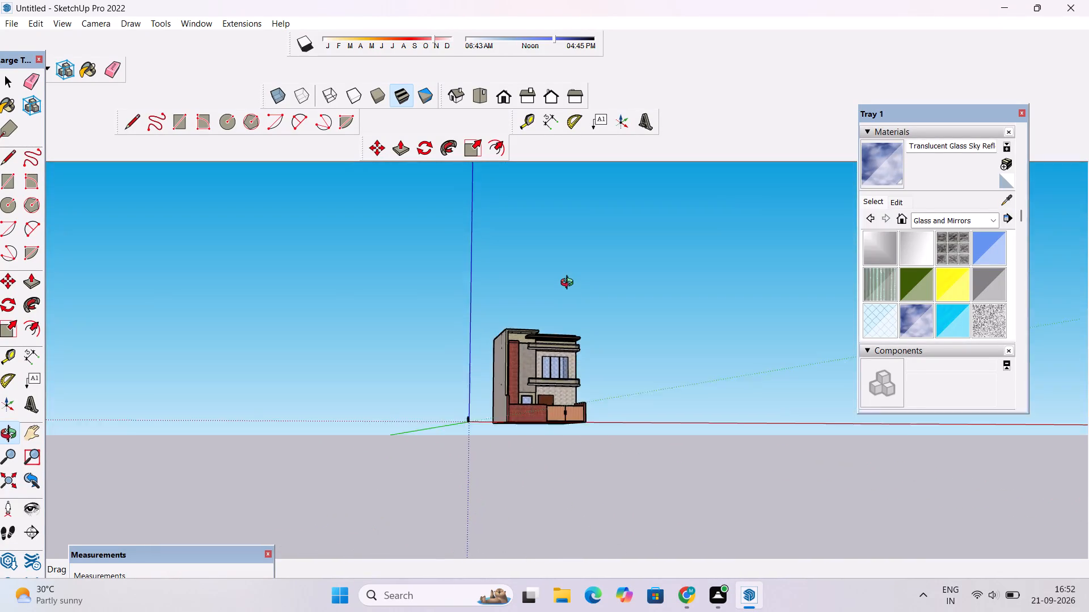
drag(569, 284, 499, 369)
drag(526, 360, 524, 384)
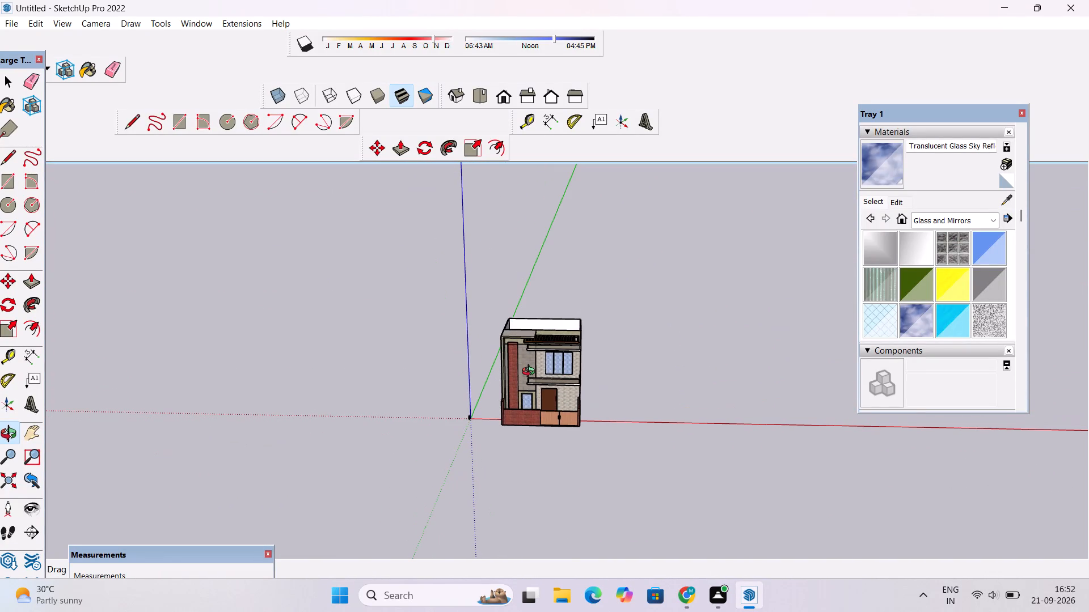
scroll(531, 375, up, 14)
scroll(531, 375, down, 11)
scroll(531, 375, up, 15)
drag(505, 382, 694, 366)
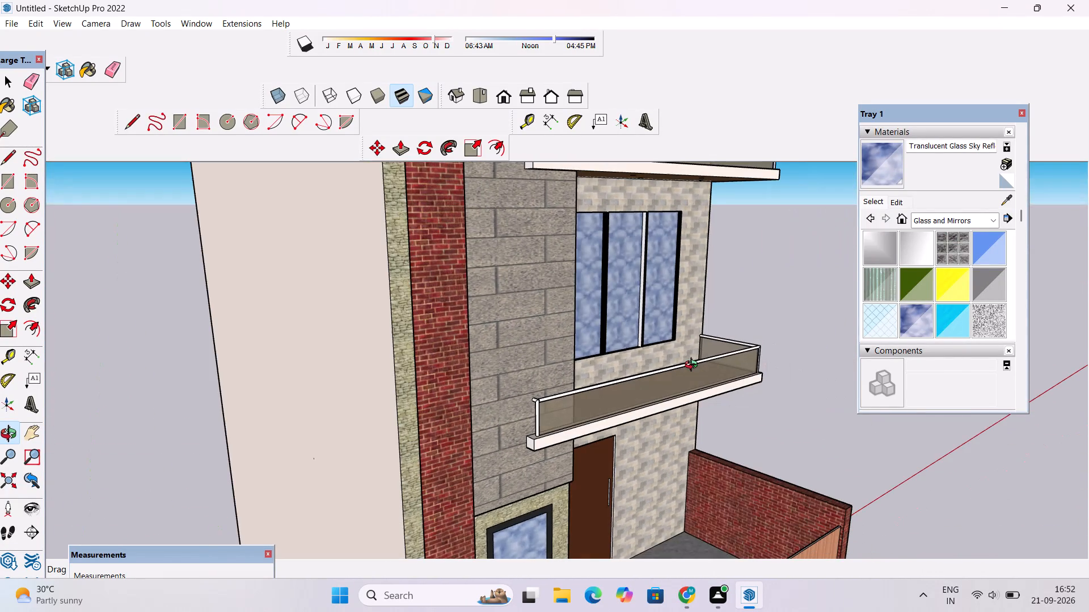
drag(694, 366, 696, 370)
scroll(696, 370, down, 5)
drag(694, 396, 619, 409)
scroll(575, 398, up, 3)
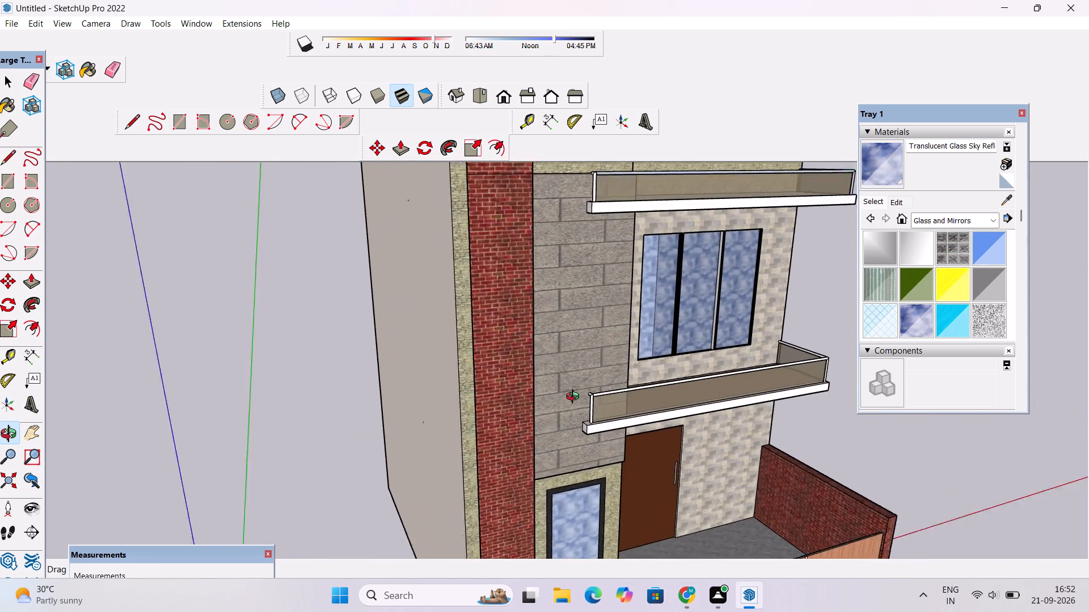
scroll(575, 398, up, 10)
scroll(573, 396, down, 12)
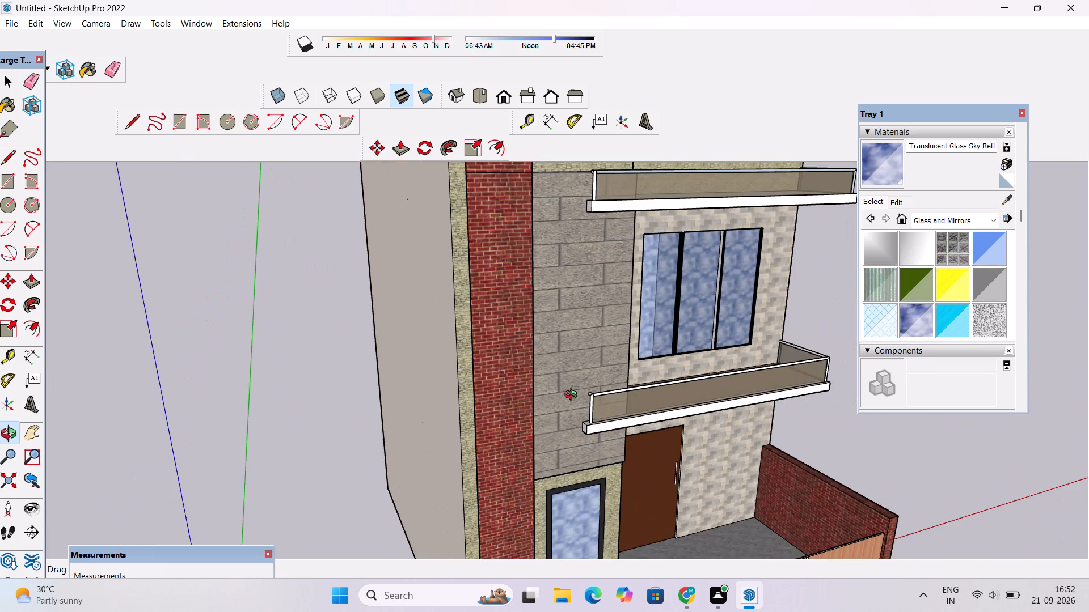
drag(573, 396, 593, 433)
scroll(565, 418, down, 5)
scroll(573, 409, up, 2)
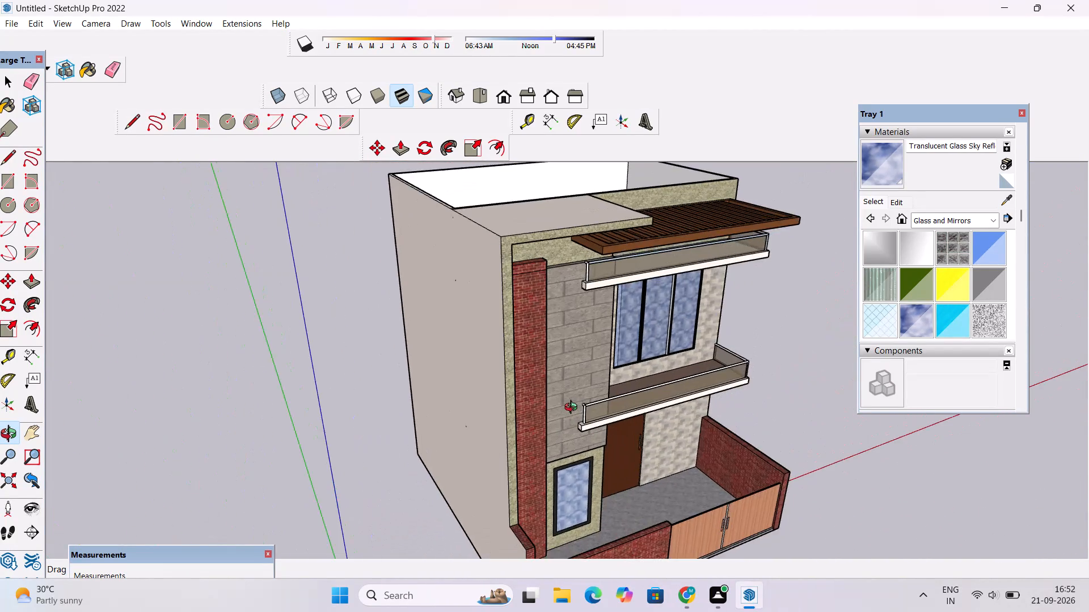
scroll(573, 409, up, 5)
scroll(573, 409, down, 5)
scroll(573, 409, up, 9)
scroll(573, 409, down, 6)
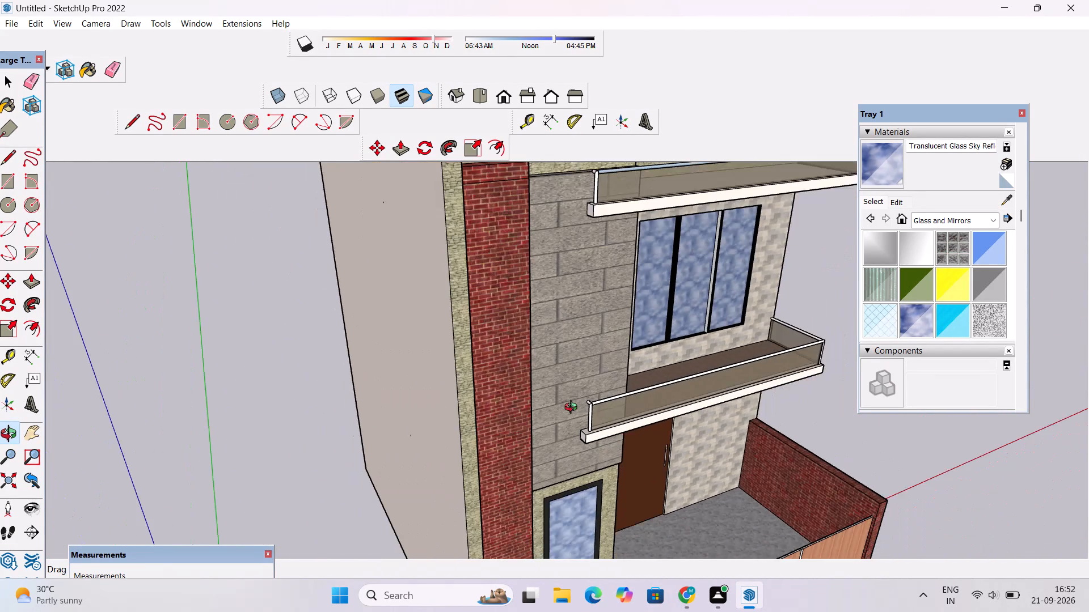
scroll(573, 409, down, 2)
scroll(573, 409, up, 2)
scroll(573, 409, down, 17)
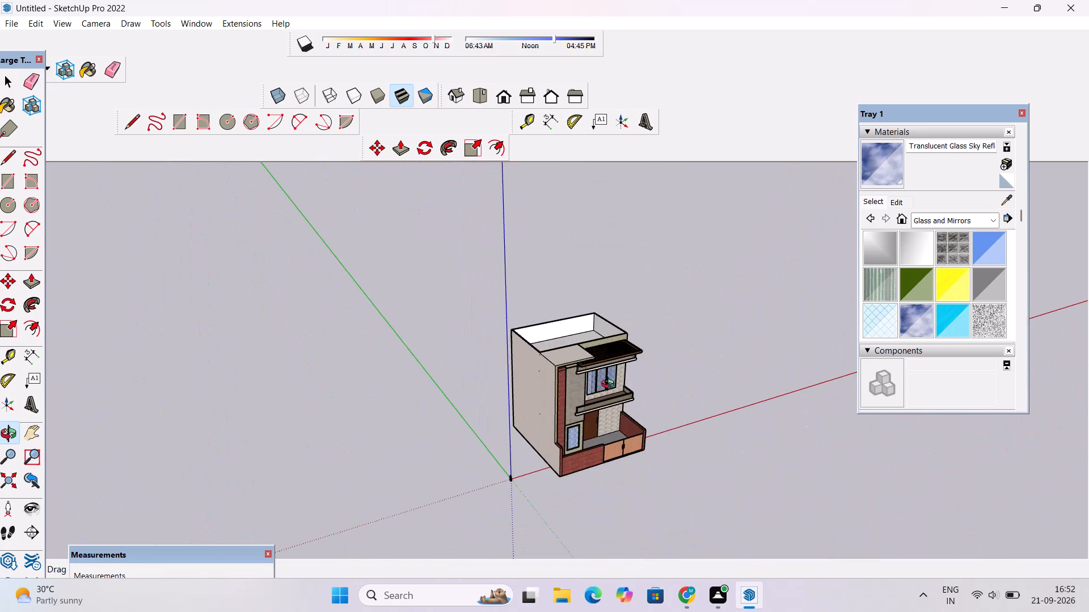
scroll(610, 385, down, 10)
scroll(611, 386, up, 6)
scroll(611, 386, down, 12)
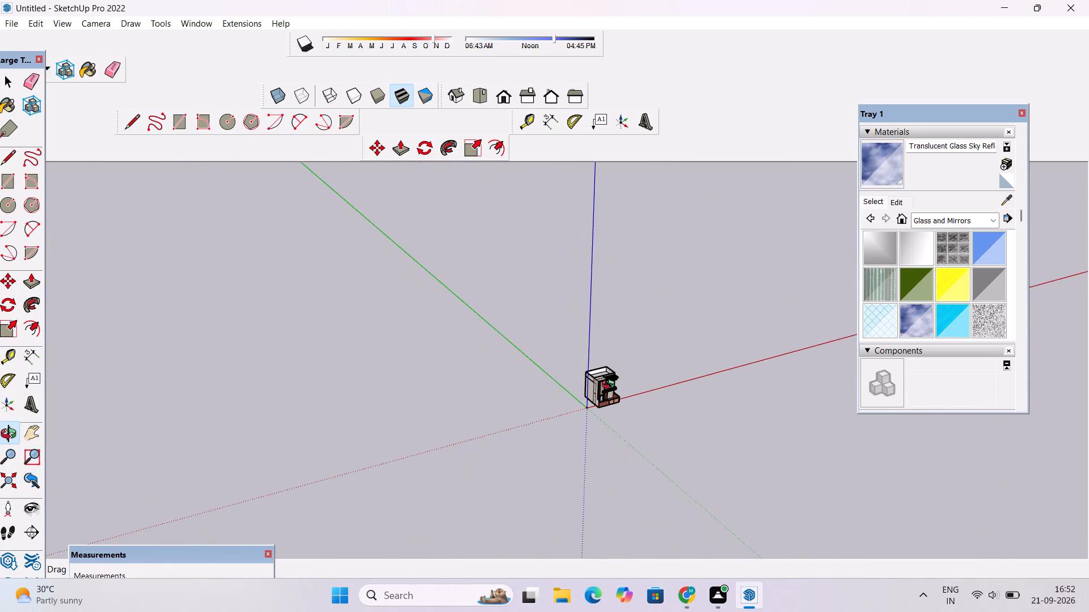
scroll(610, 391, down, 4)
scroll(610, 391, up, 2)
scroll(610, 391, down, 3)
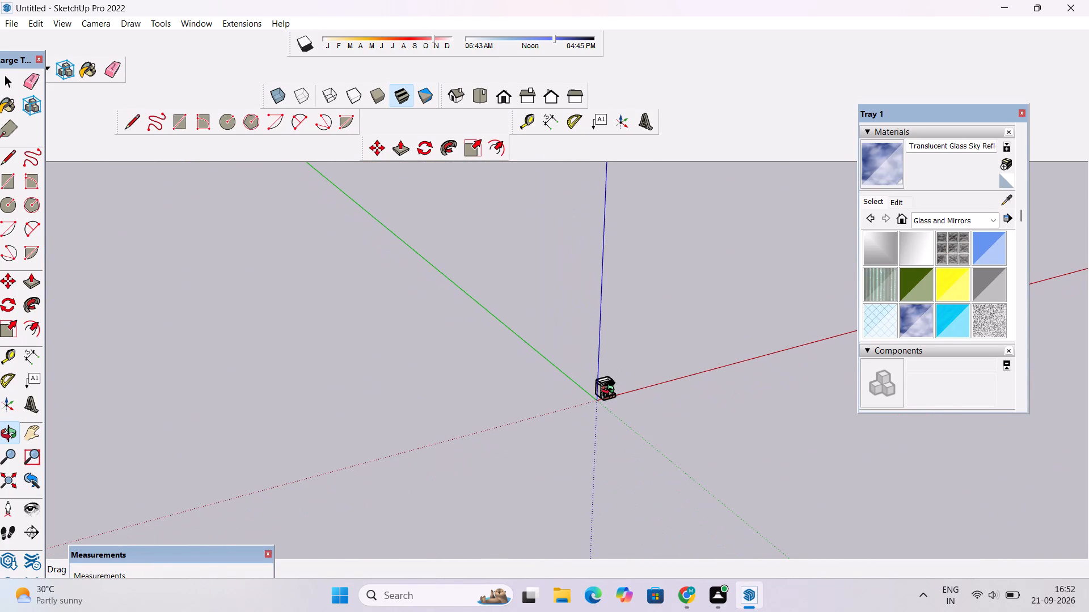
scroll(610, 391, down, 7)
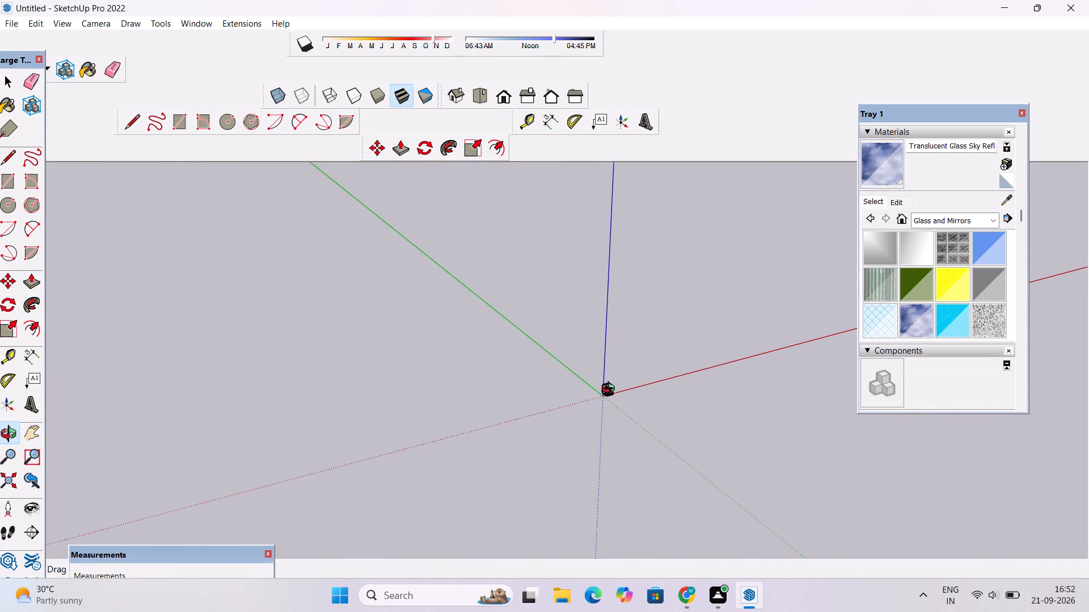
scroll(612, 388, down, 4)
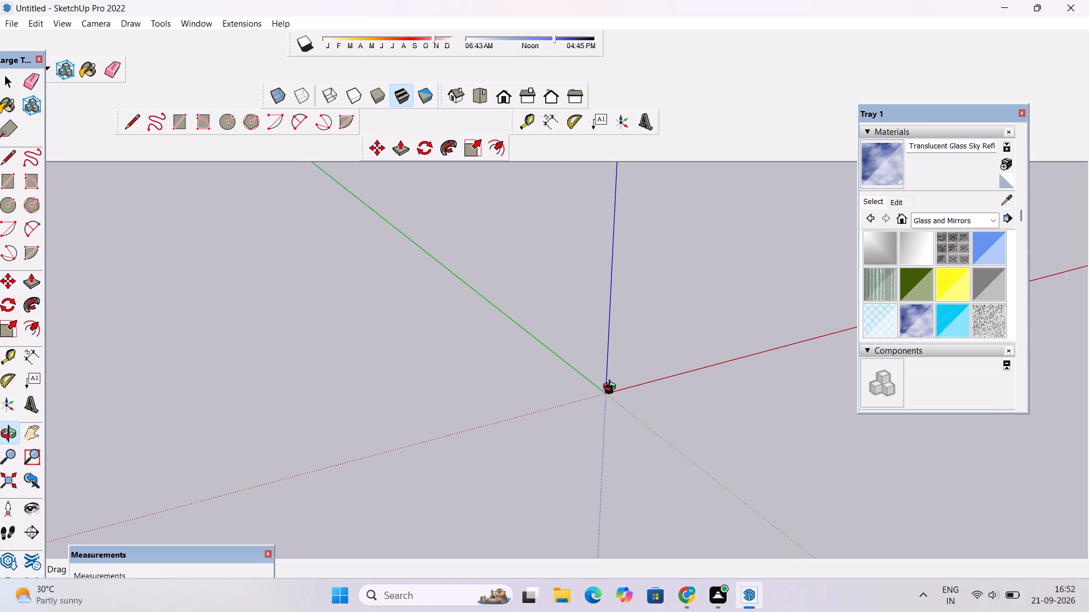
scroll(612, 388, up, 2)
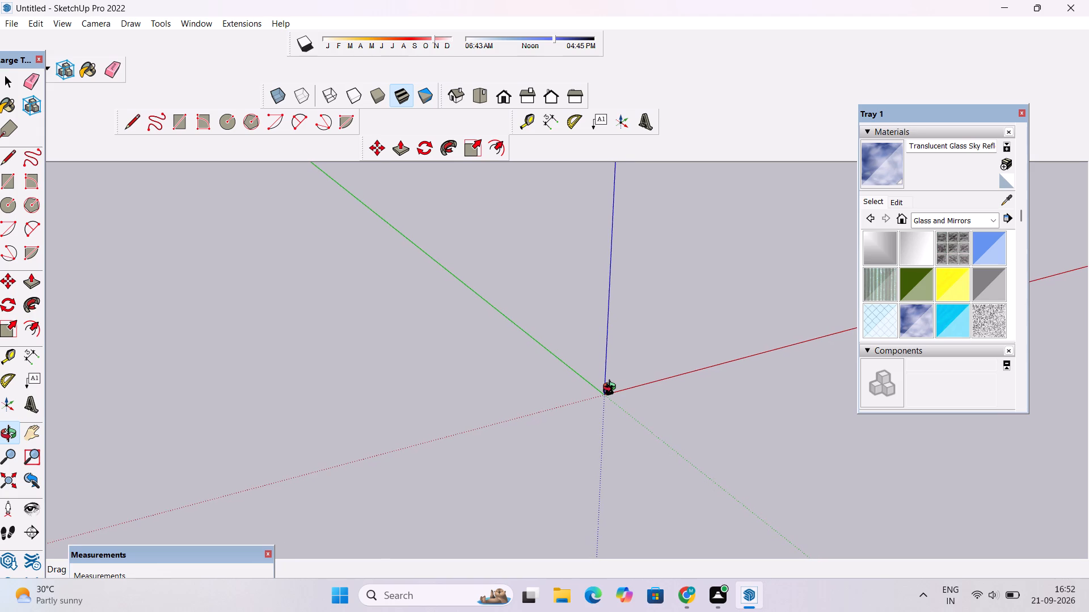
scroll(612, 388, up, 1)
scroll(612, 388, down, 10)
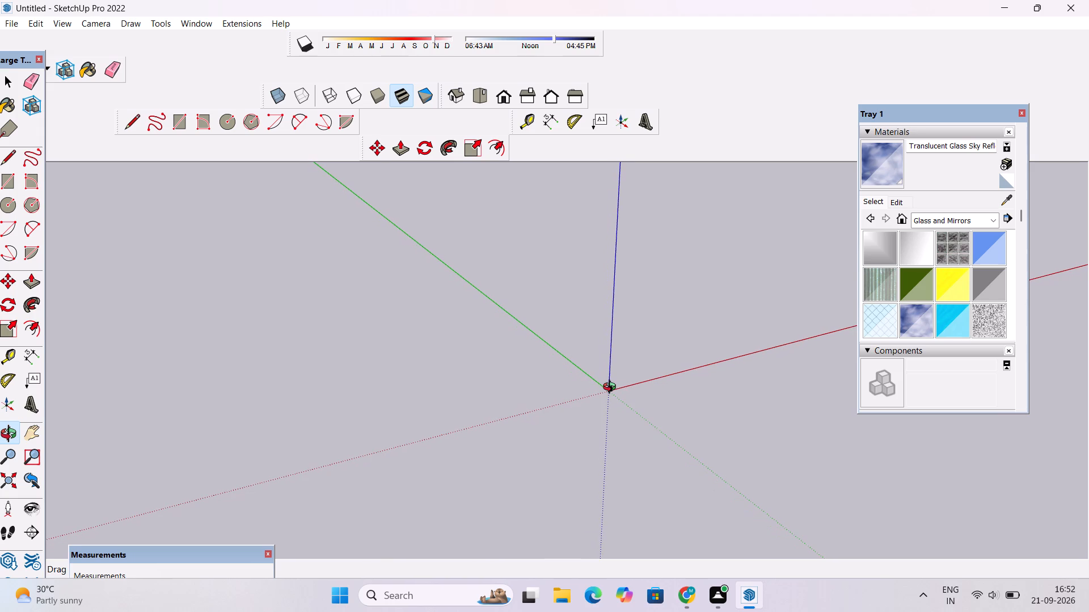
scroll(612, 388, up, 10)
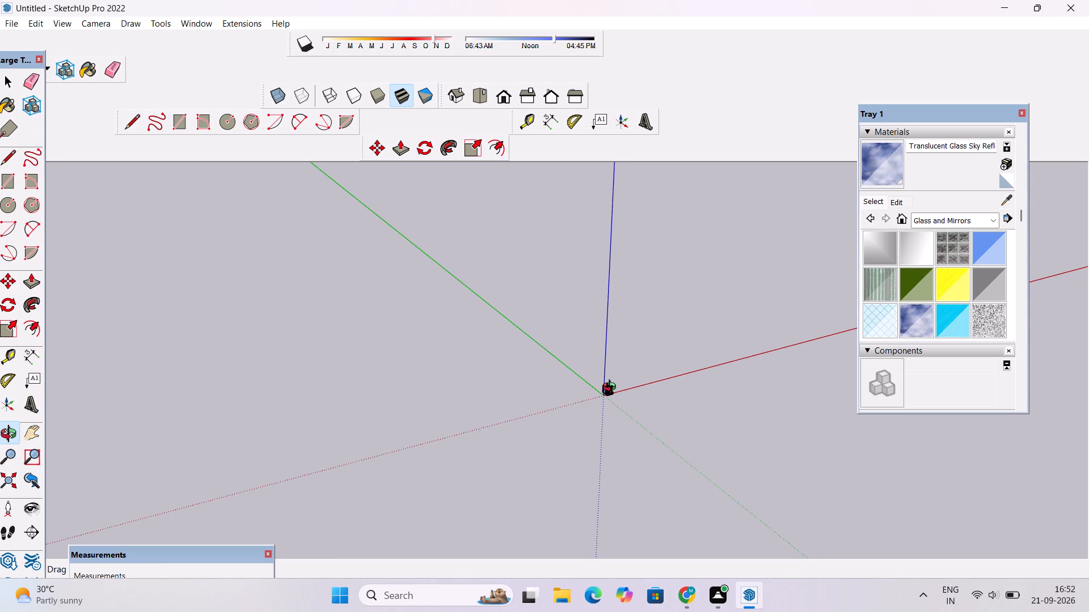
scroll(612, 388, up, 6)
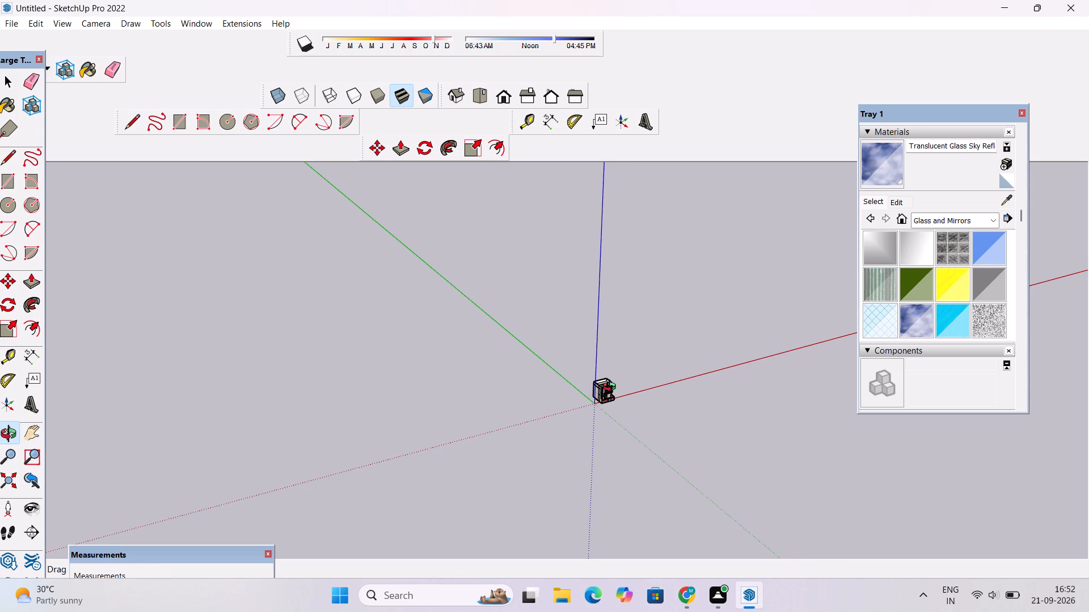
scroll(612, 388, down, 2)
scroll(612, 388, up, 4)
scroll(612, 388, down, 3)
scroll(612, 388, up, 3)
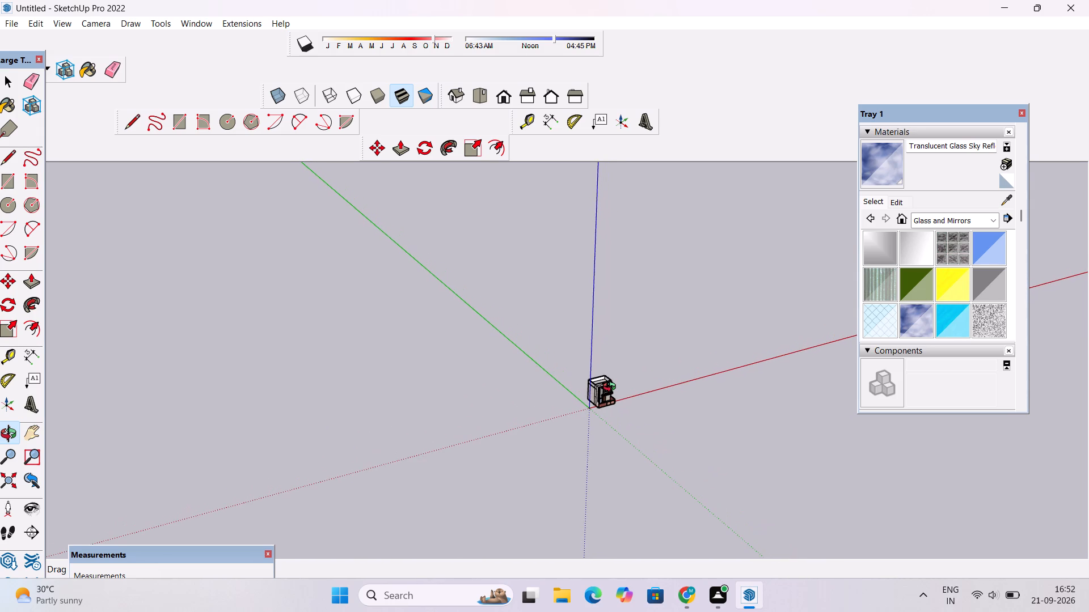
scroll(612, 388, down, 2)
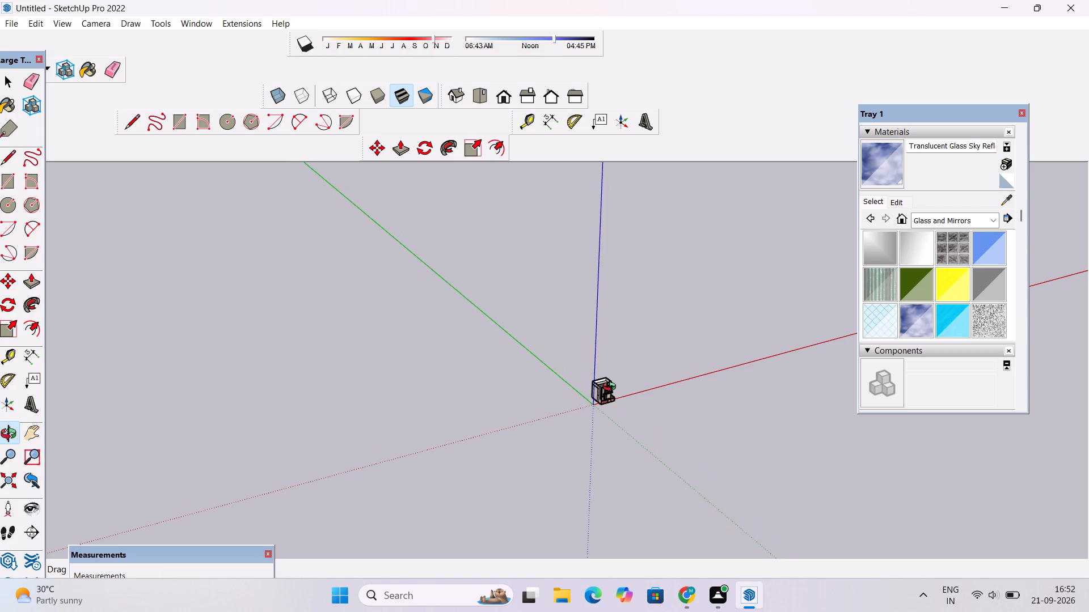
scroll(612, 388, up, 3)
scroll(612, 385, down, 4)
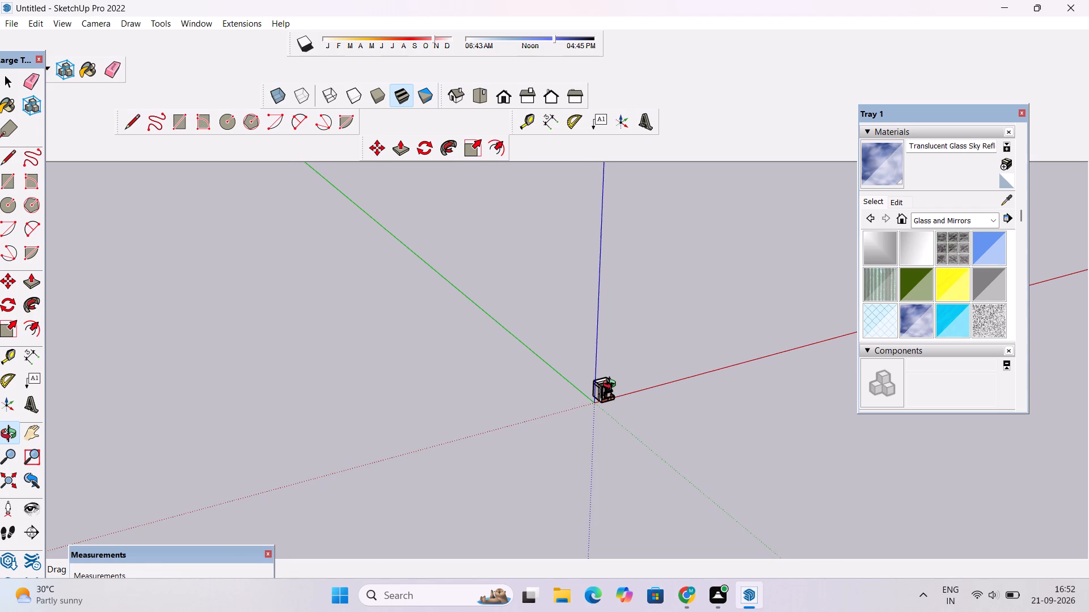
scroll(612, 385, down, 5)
Inspect the front boundary wall, the marble forecourt floor and the inner side of the gate for unpainted faces.
drag(644, 399, 549, 410)
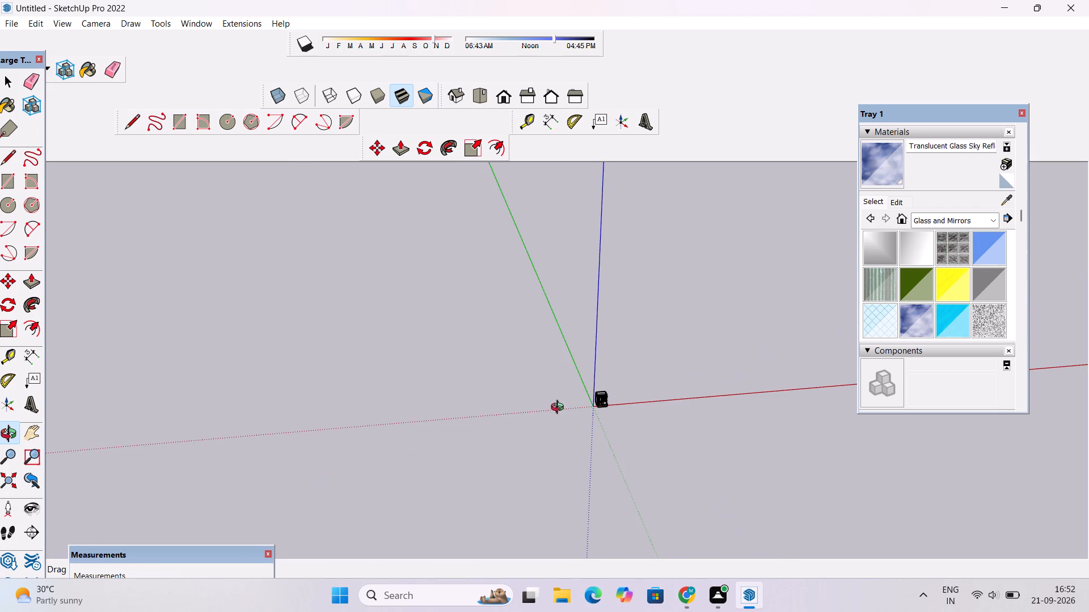
scroll(575, 405, up, 3)
scroll(575, 405, down, 1)
shift+drag(605, 419, 568, 384)
shift+scroll(568, 384, up, 20)
shift+scroll(568, 384, up, 12)
drag(518, 428, 403, 437)
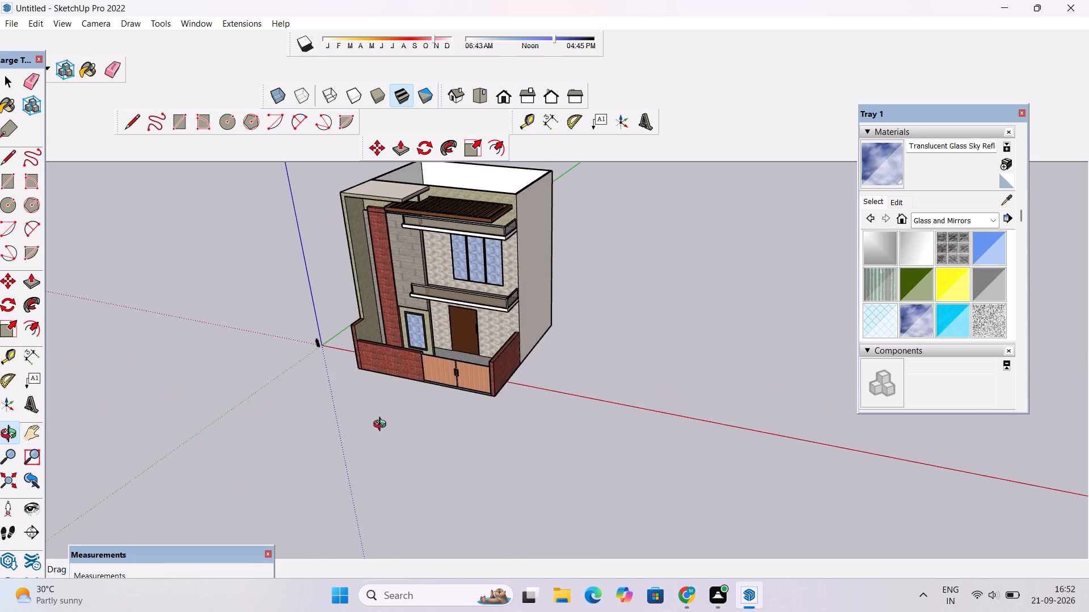
scroll(380, 425, up, 5)
drag(425, 424, 513, 424)
scroll(422, 412, up, 4)
shift+drag(444, 410, 500, 410)
shift+scroll(507, 410, up, 2)
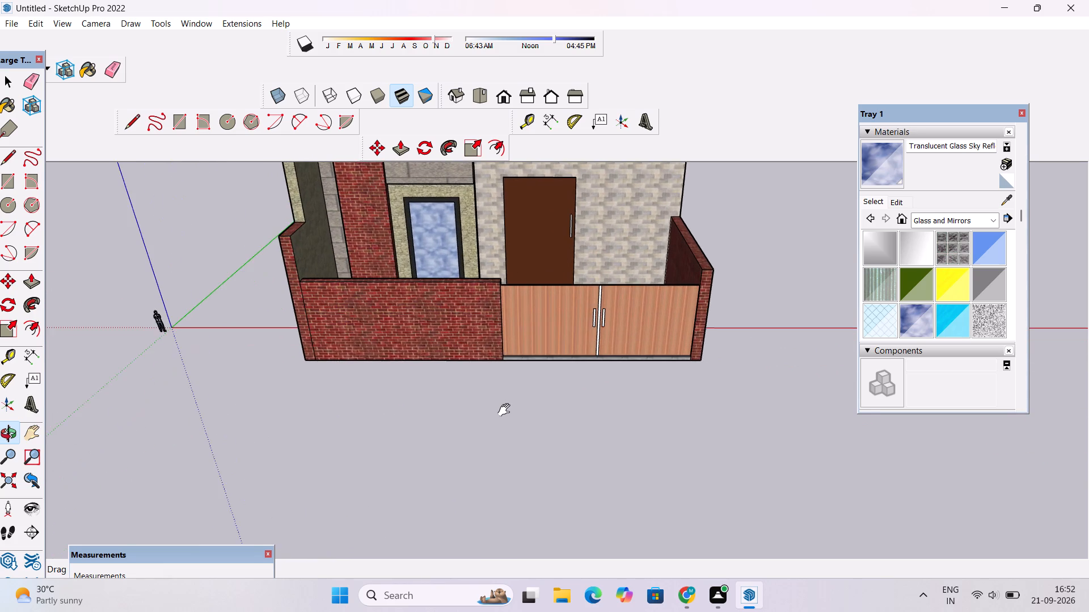
shift+drag(506, 410, 560, 423)
drag(556, 420, 539, 441)
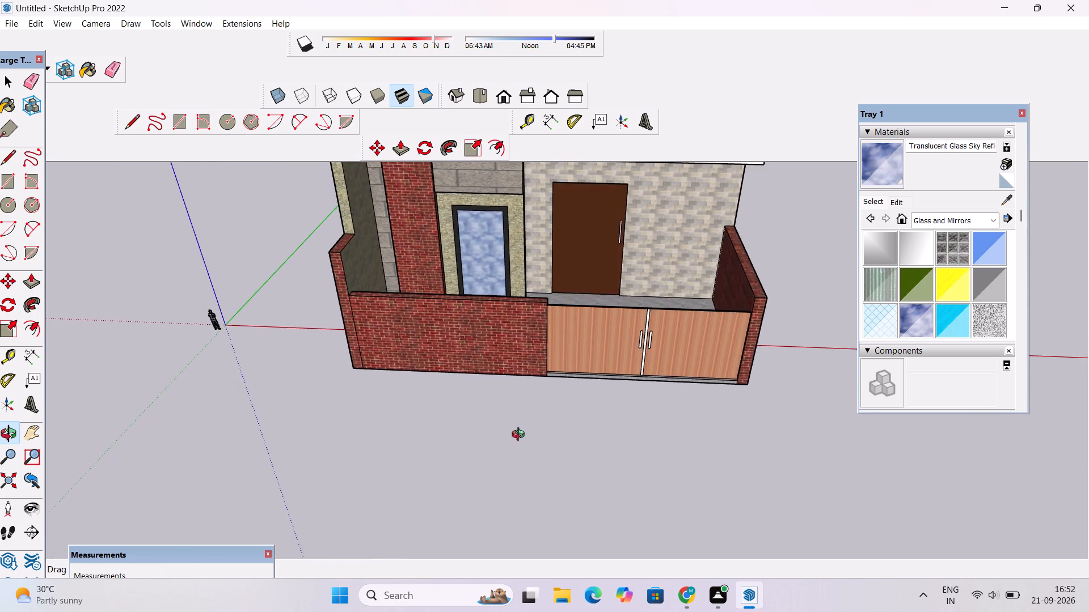
scroll(520, 435, down, 5)
scroll(427, 378, up, 5)
drag(438, 382, 799, 586)
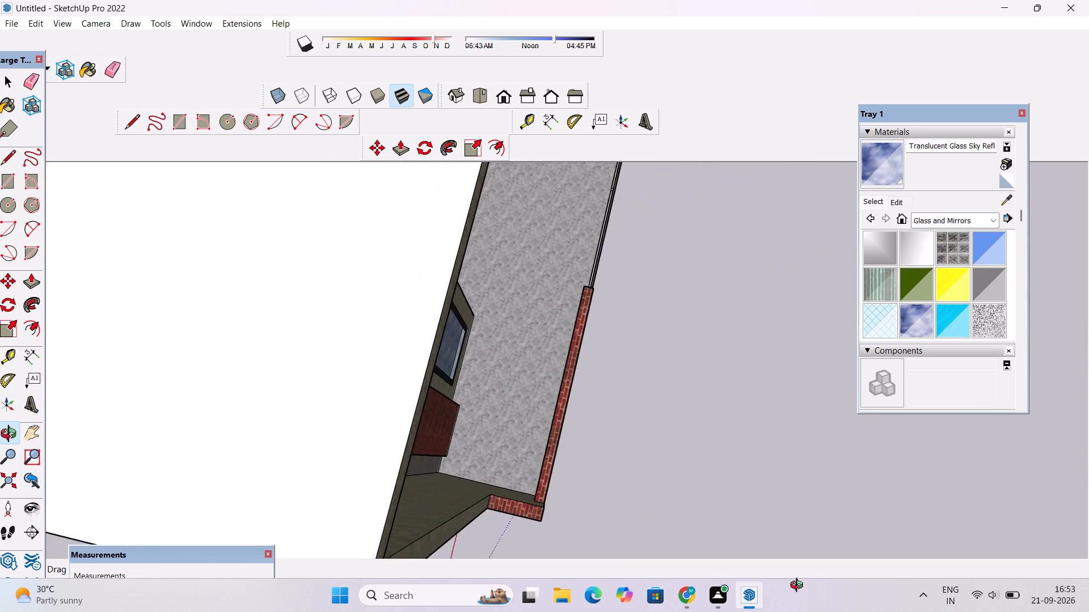
drag(799, 586, 805, 569)
scroll(565, 424, up, 9)
drag(568, 364, 652, 273)
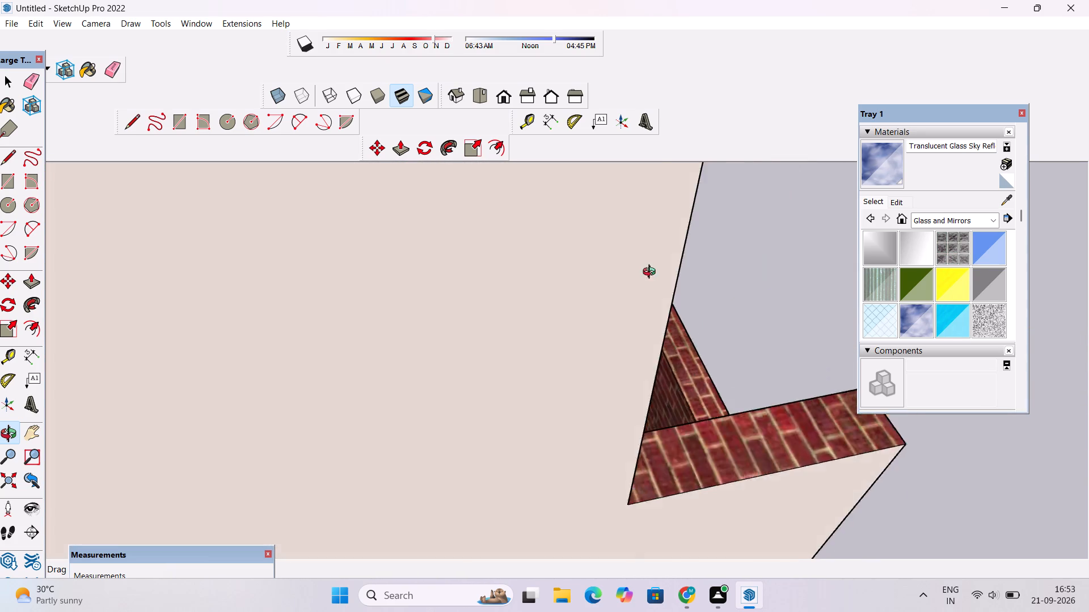
drag(652, 273, 577, 291)
scroll(644, 169, up, 1)
shift+drag(619, 257, 610, 487)
shift+scroll(607, 274, up, 4)
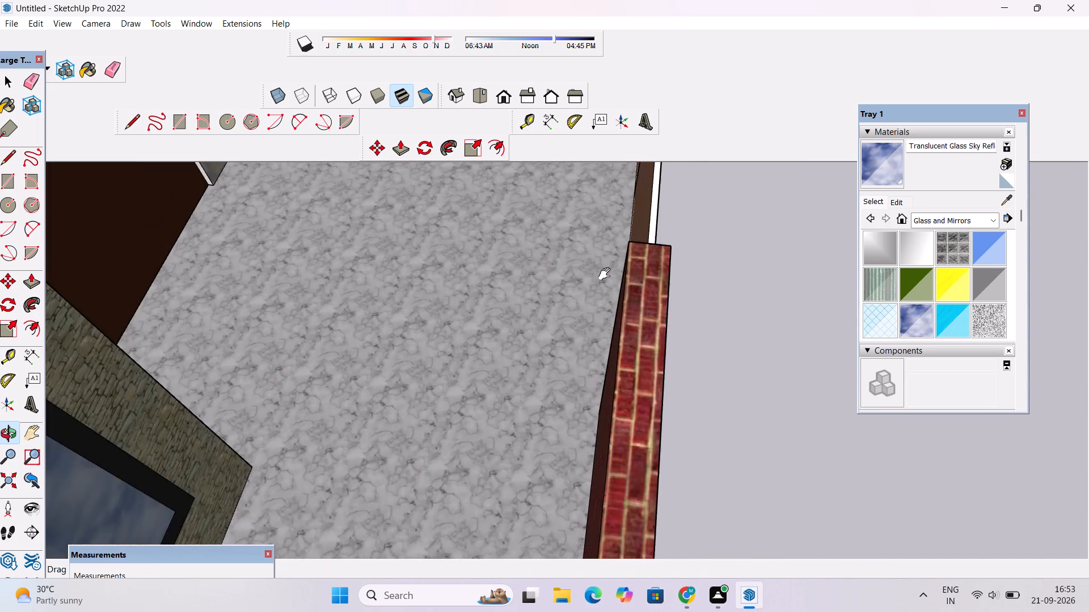
shift+drag(602, 290, 602, 469)
shift+scroll(605, 382, up, 1)
shift+drag(691, 371, 618, 384)
scroll(606, 366, down, 6)
drag(615, 402, 527, 387)
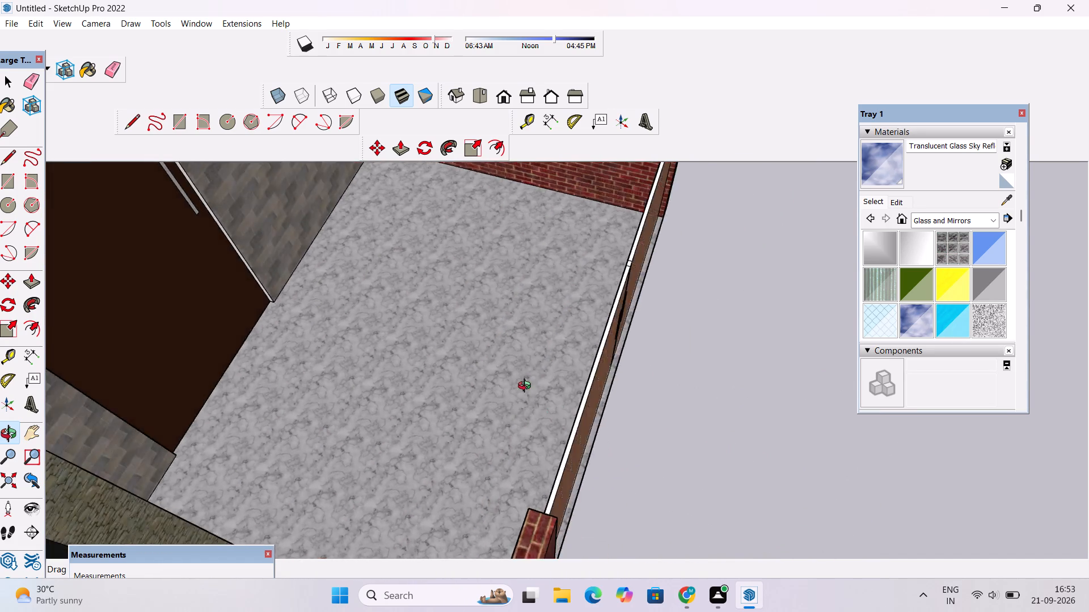
Paint the strip between the two wooden gate leaves and the gate's top edges with 0136_Charcoal from Colors-Named.
drag(527, 387, 423, 307)
drag(590, 389, 497, 370)
shift+drag(539, 359, 547, 325)
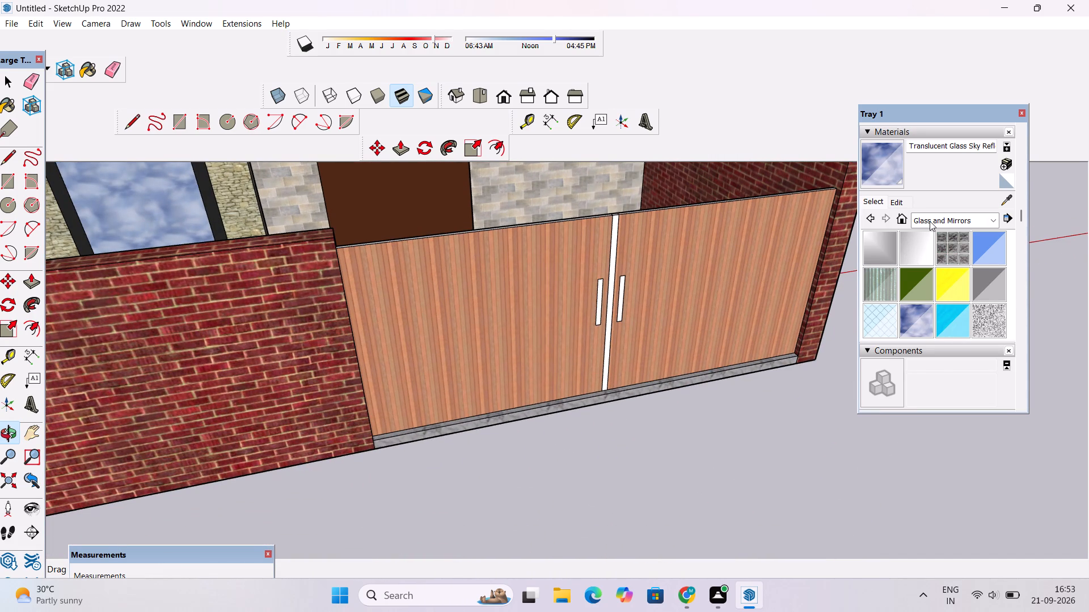
shift+click(930, 221)
shift+click(946, 285)
shift+scroll(946, 288, down, 4)
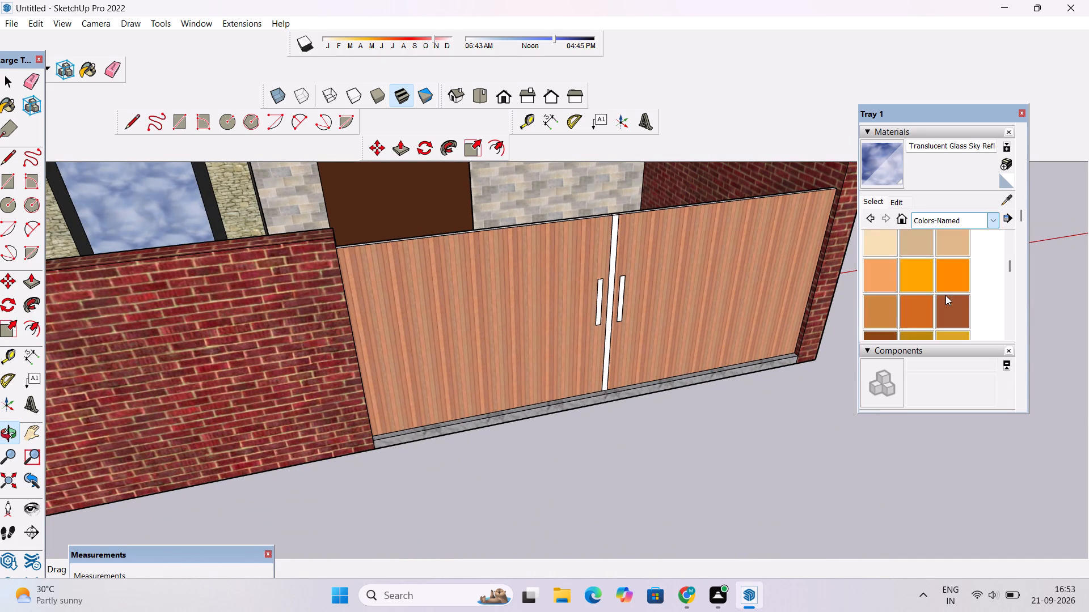
shift+scroll(946, 295, down, 19)
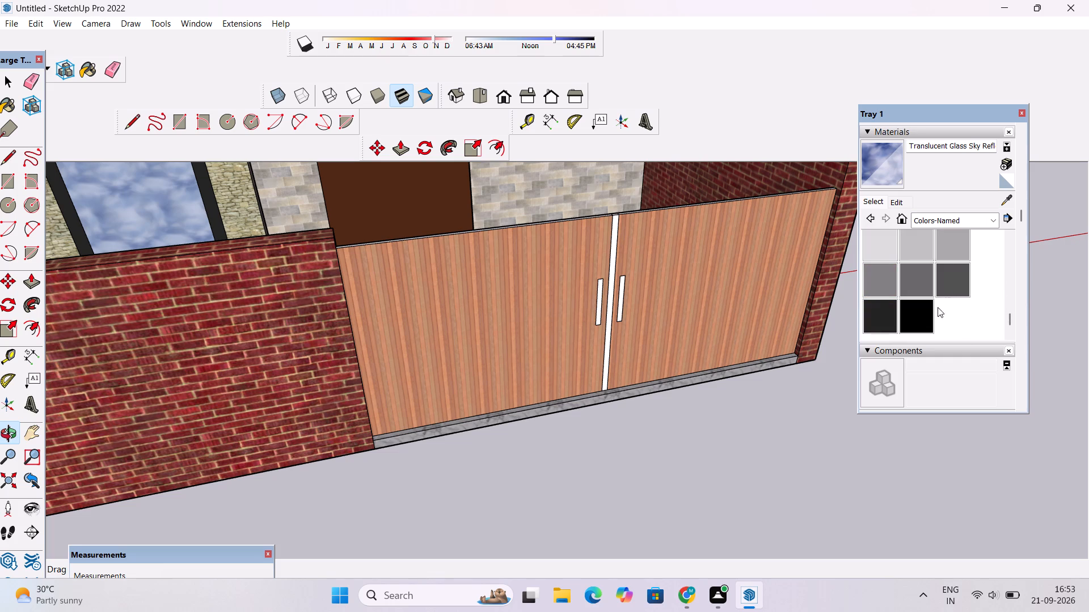
click(887, 326)
scroll(632, 312, up, 3)
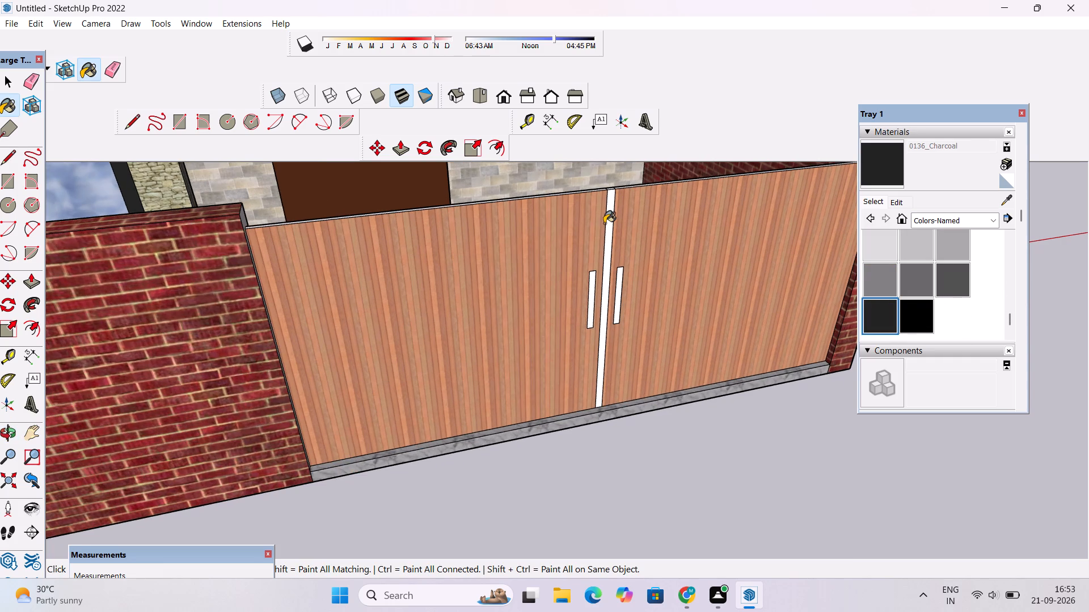
click(604, 223)
scroll(598, 173, up, 15)
click(598, 173)
scroll(630, 172, up, 4)
click(710, 164)
click(659, 168)
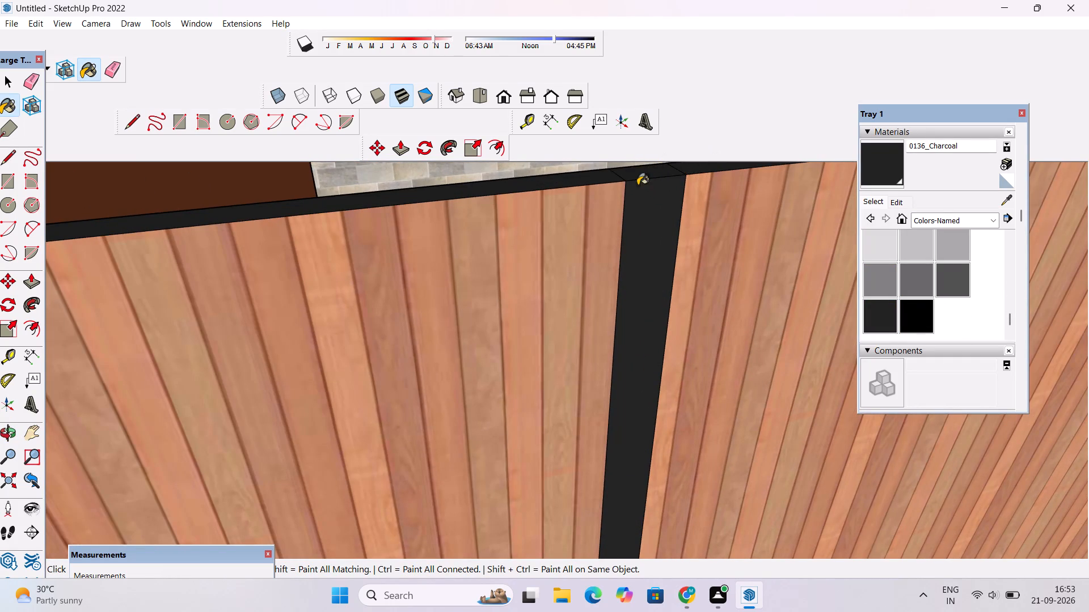
Examine the gate's bottom edge, side edges and handles up close for remaining unpainted faces.
scroll(638, 188, down, 20)
scroll(638, 188, down, 3)
scroll(442, 256, down, 1)
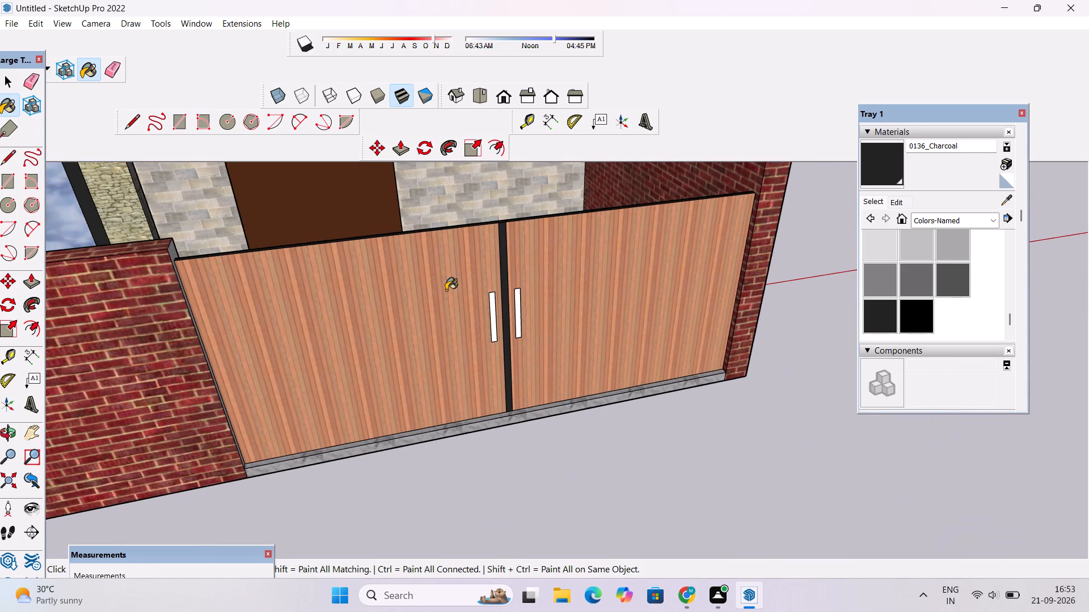
scroll(233, 394, up, 2)
scroll(475, 440, up, 9)
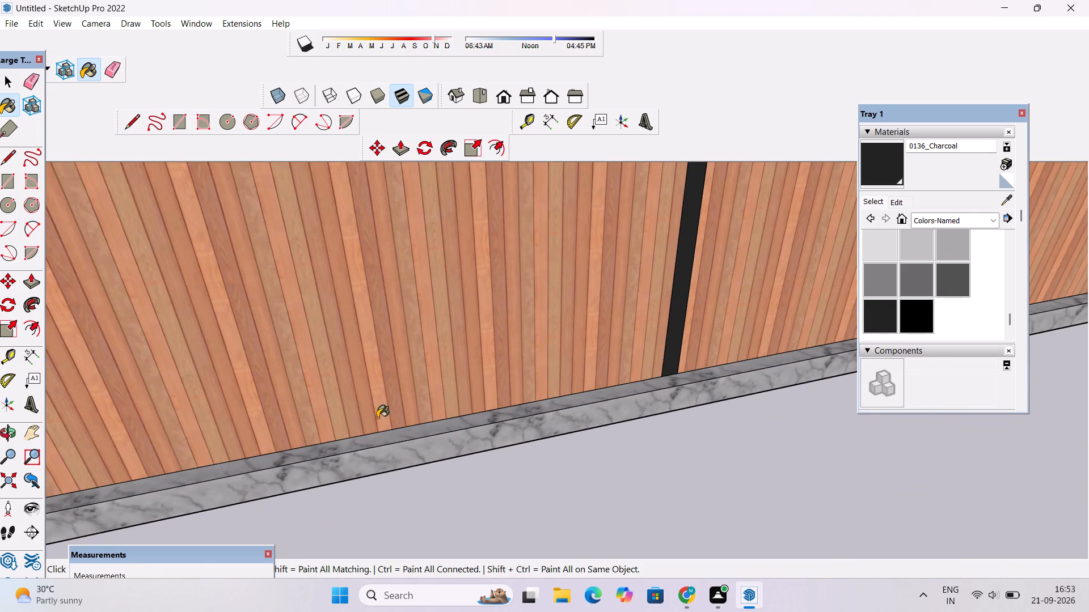
scroll(318, 413, down, 5)
key(o)
drag(555, 441, 445, 286)
scroll(477, 325, down, 4)
drag(510, 372, 530, 447)
scroll(522, 443, up, 3)
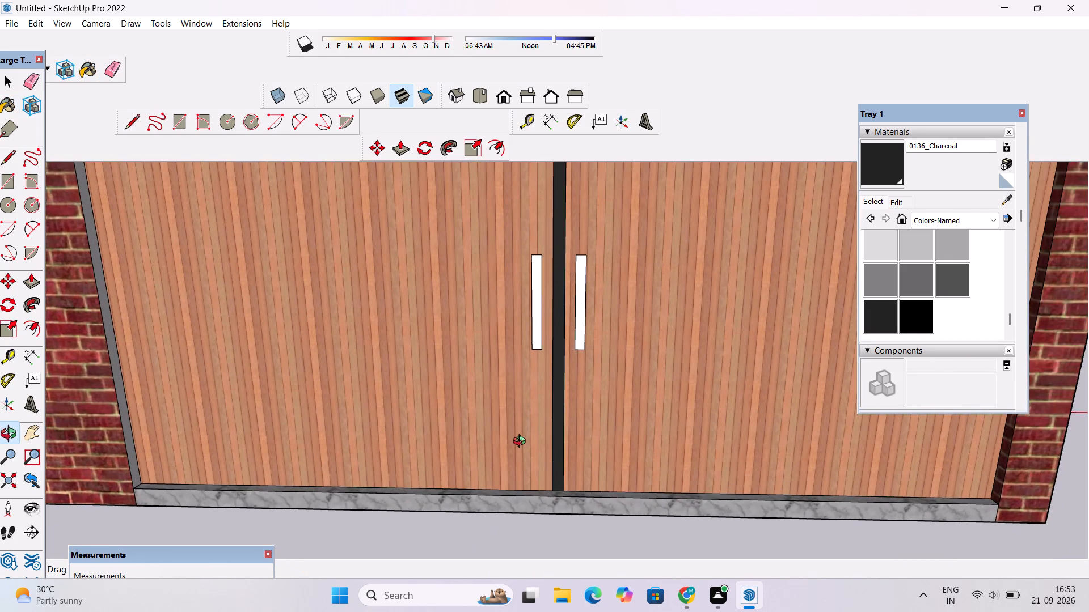
Examine the wooden gate leaves, handles and adjoining brick boundary wall from the front at different distances.
scroll(514, 418, down, 6)
drag(504, 487, 511, 551)
scroll(465, 508, up, 3)
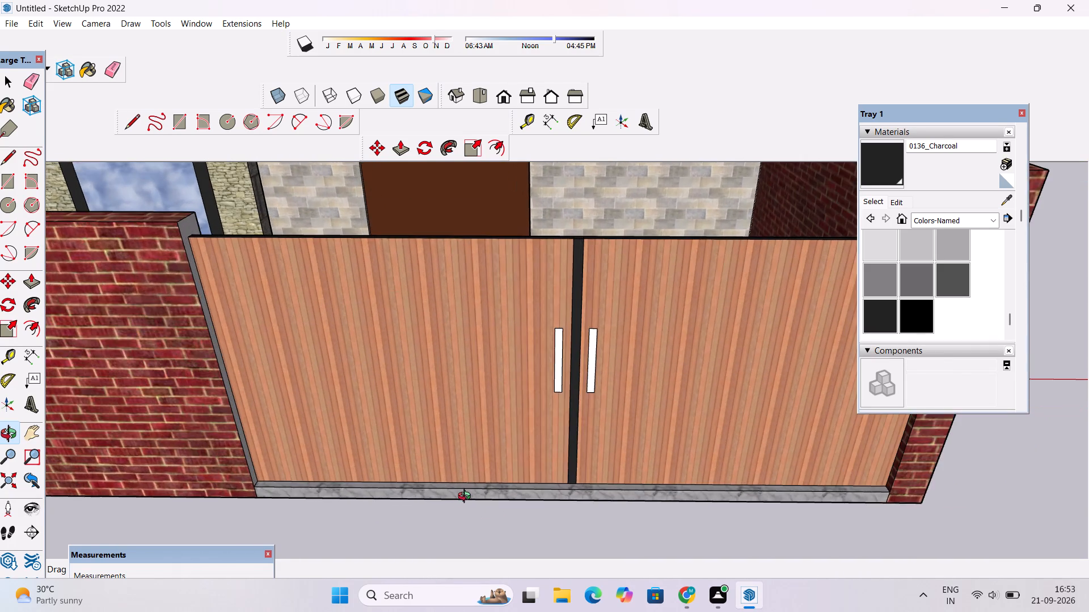
scroll(467, 498, up, 3)
scroll(459, 490, down, 1)
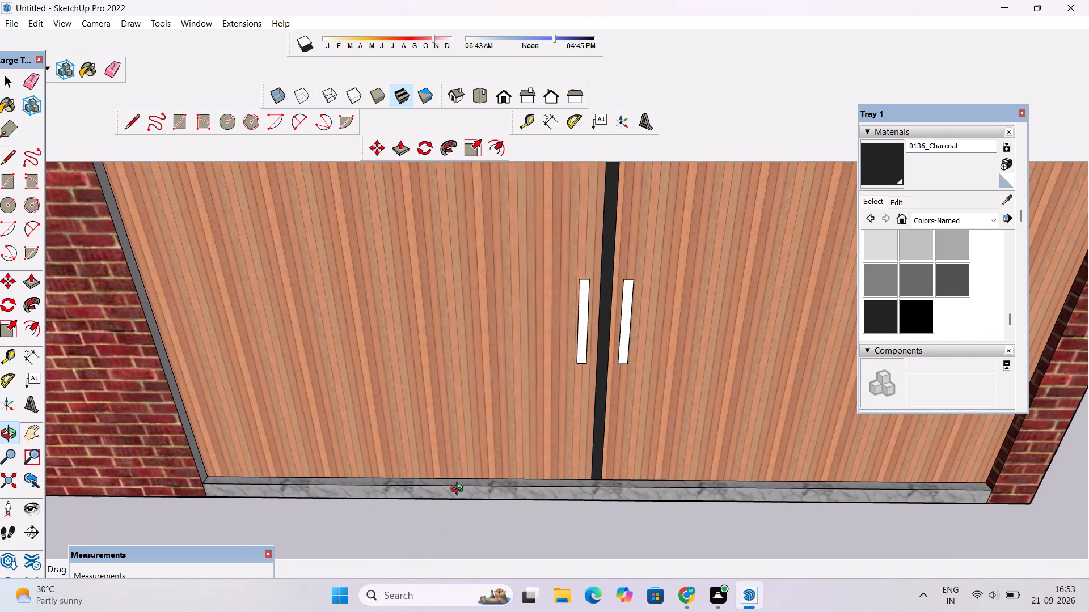
scroll(466, 477, down, 2)
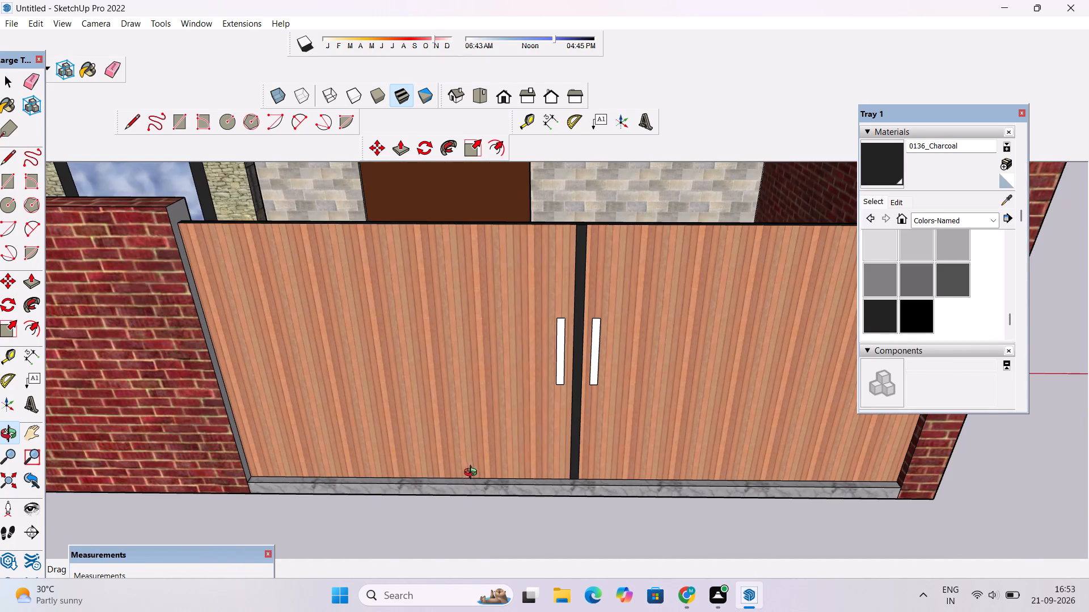
shift+drag(473, 474, 483, 498)
scroll(483, 484, down, 5)
shift+drag(506, 498, 503, 378)
shift+scroll(503, 376, down, 5)
drag(512, 393, 517, 405)
scroll(517, 405, up, 2)
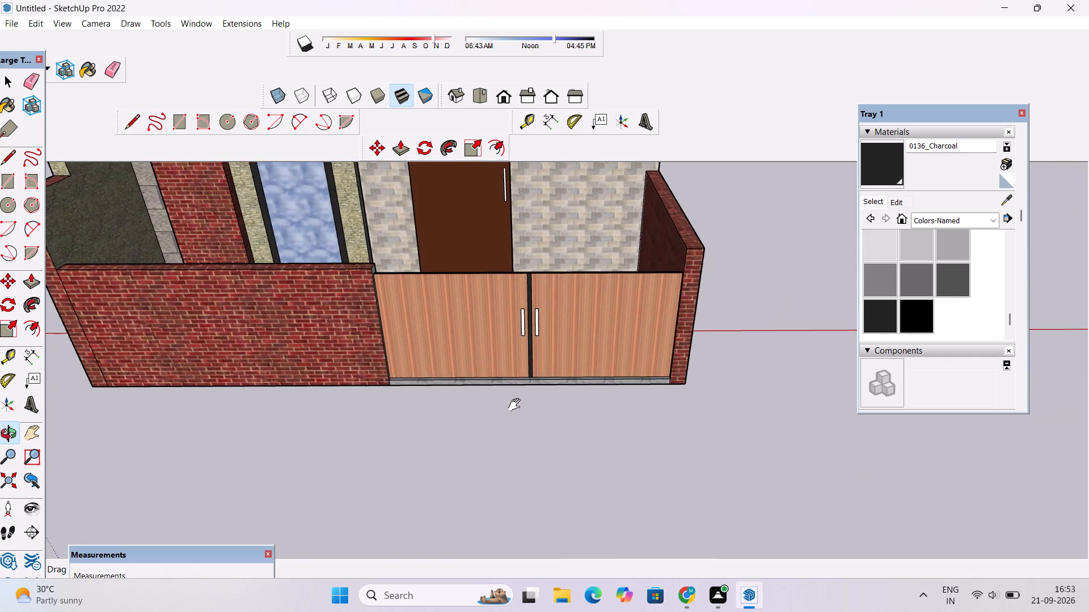
shift+drag(517, 405, 520, 389)
scroll(520, 388, up, 3)
scroll(520, 388, down, 2)
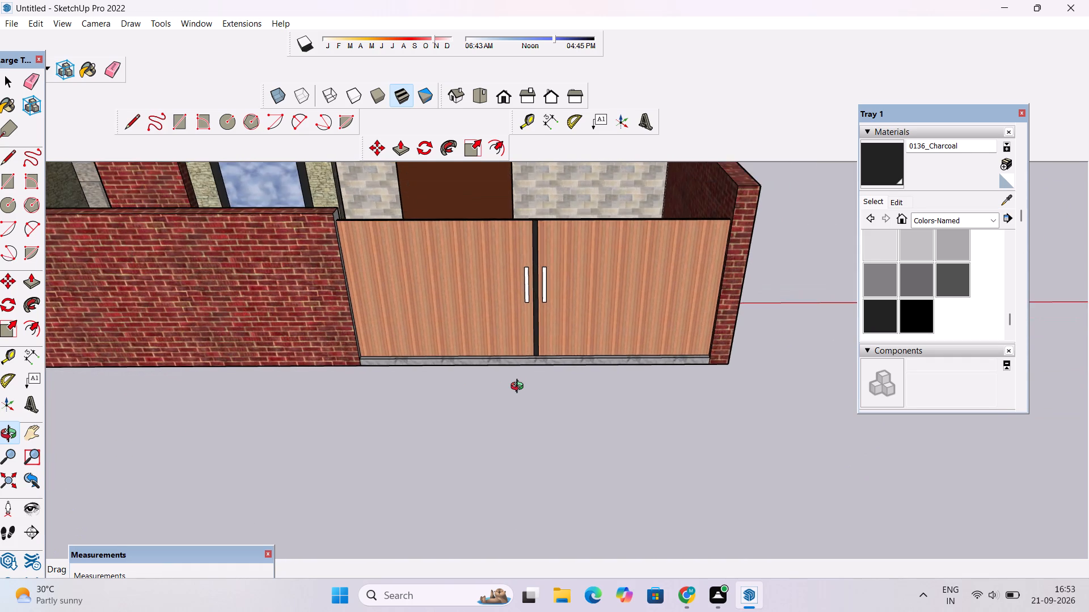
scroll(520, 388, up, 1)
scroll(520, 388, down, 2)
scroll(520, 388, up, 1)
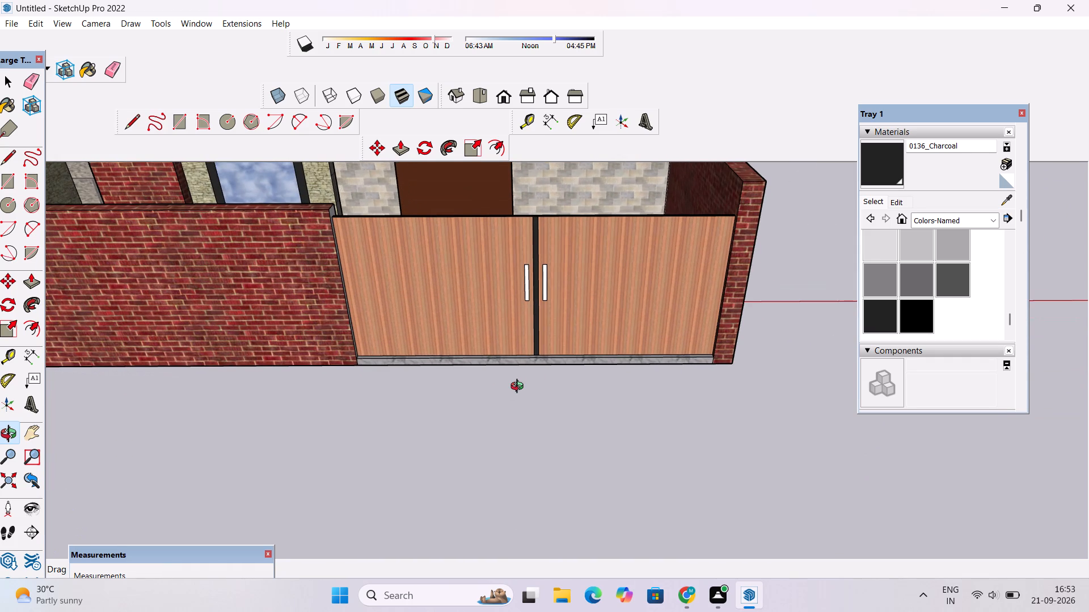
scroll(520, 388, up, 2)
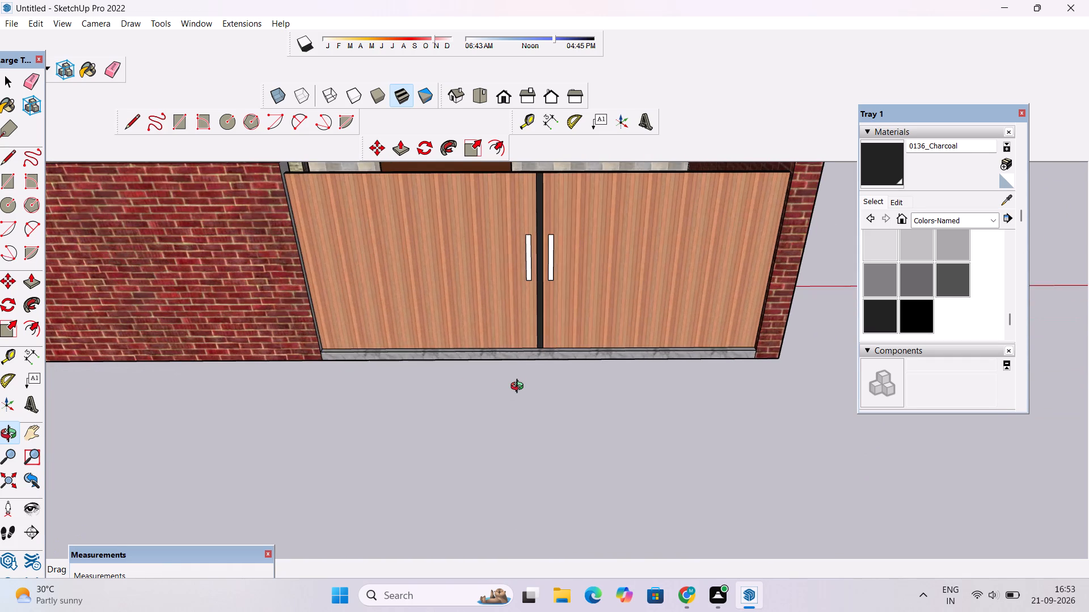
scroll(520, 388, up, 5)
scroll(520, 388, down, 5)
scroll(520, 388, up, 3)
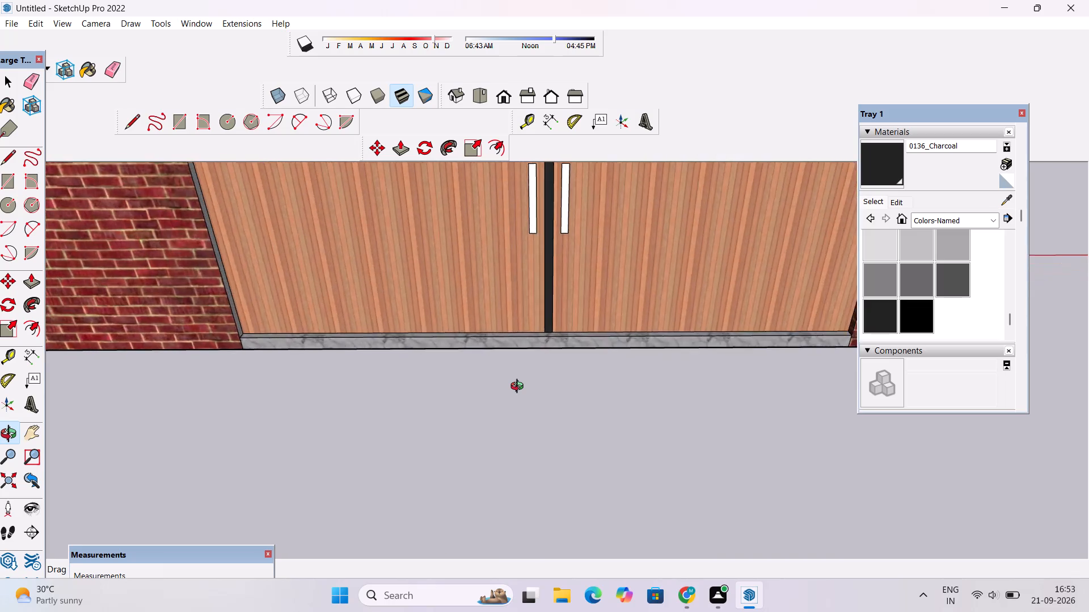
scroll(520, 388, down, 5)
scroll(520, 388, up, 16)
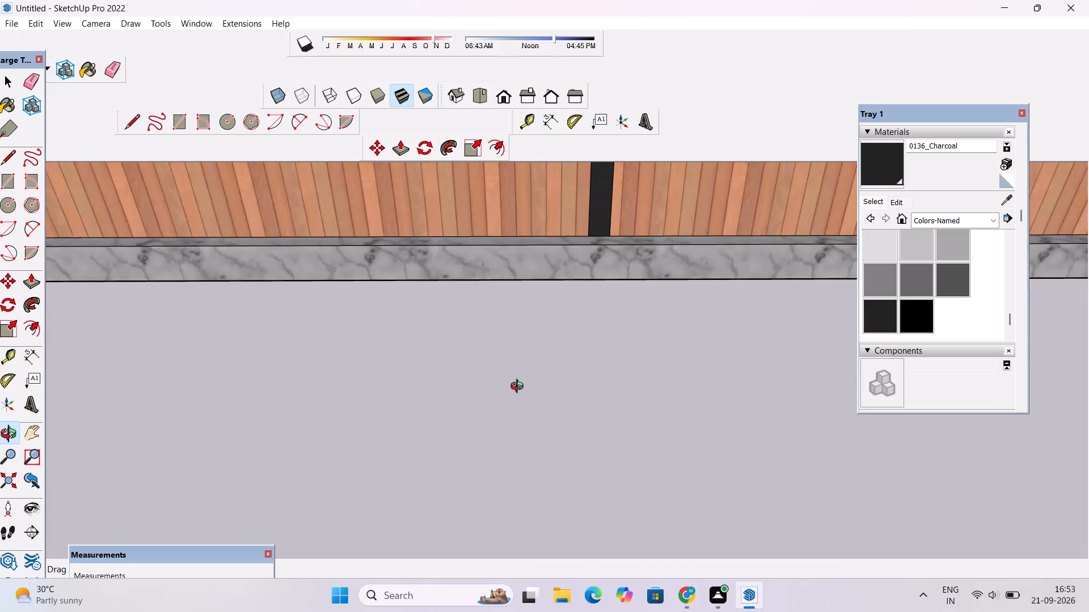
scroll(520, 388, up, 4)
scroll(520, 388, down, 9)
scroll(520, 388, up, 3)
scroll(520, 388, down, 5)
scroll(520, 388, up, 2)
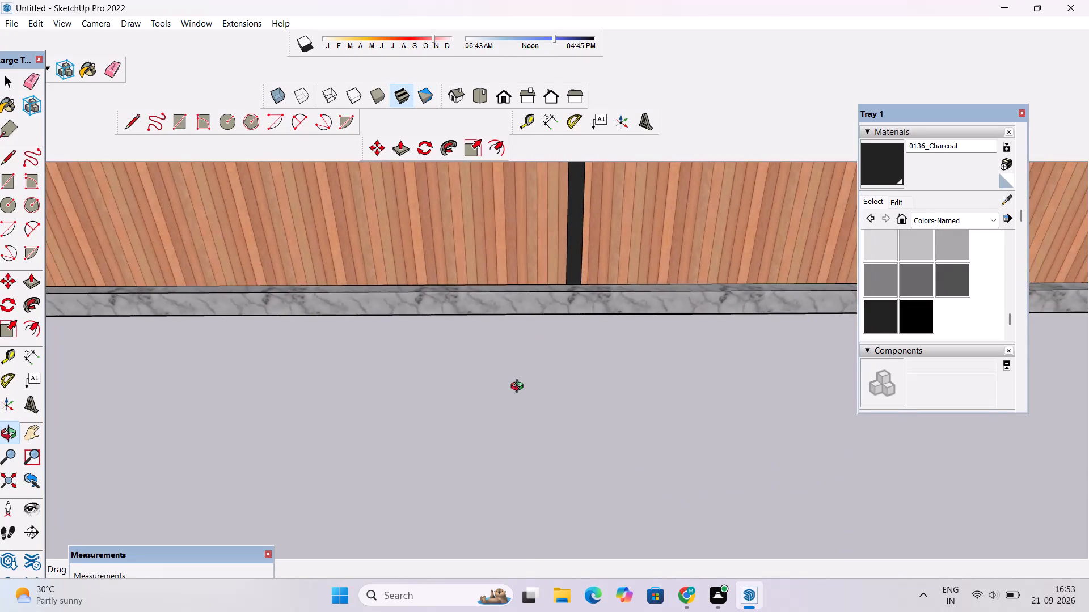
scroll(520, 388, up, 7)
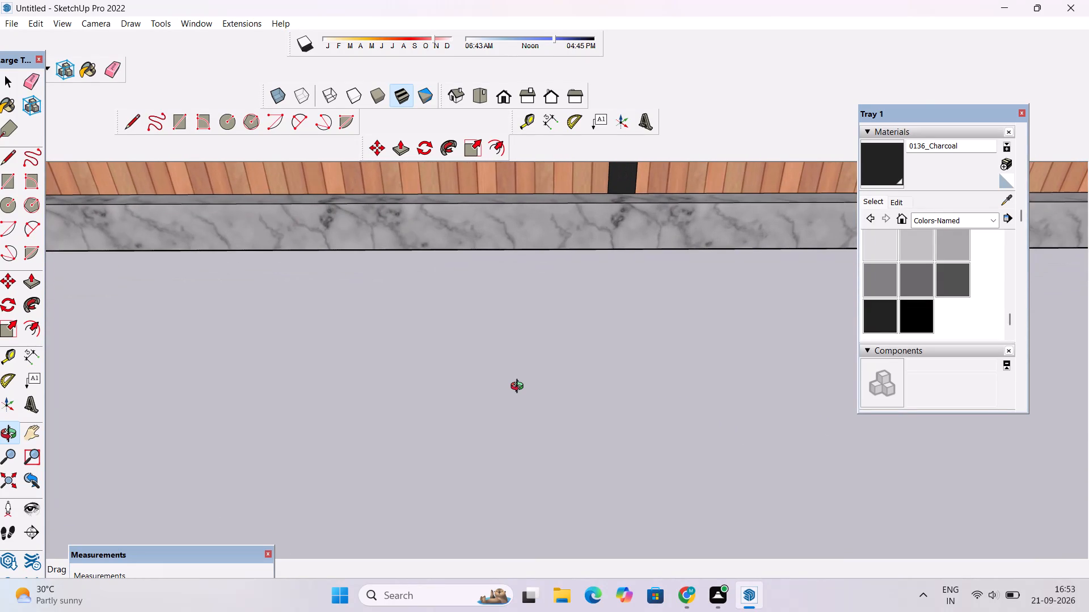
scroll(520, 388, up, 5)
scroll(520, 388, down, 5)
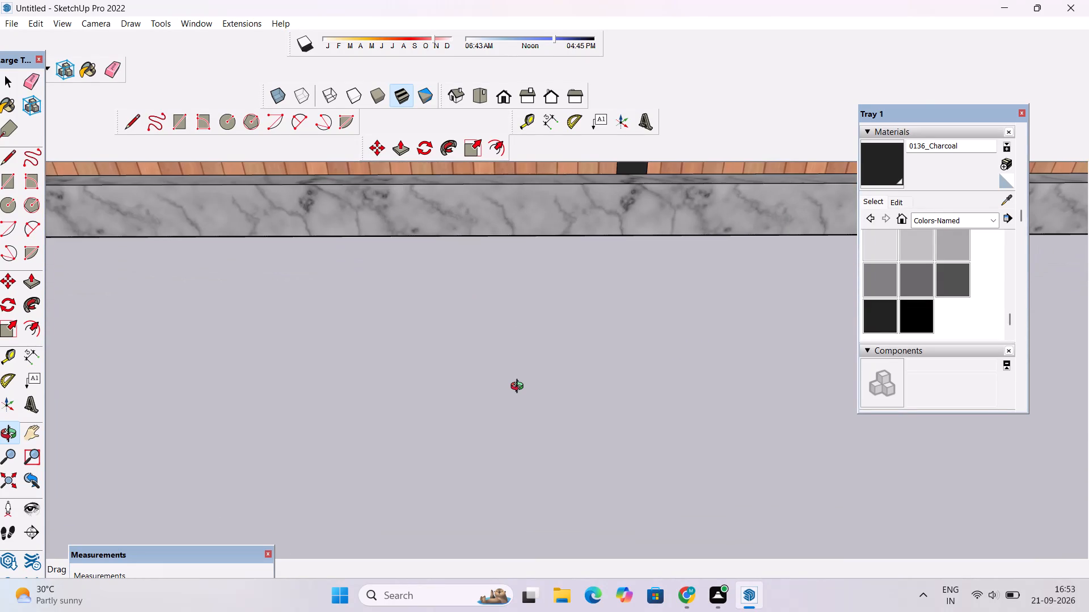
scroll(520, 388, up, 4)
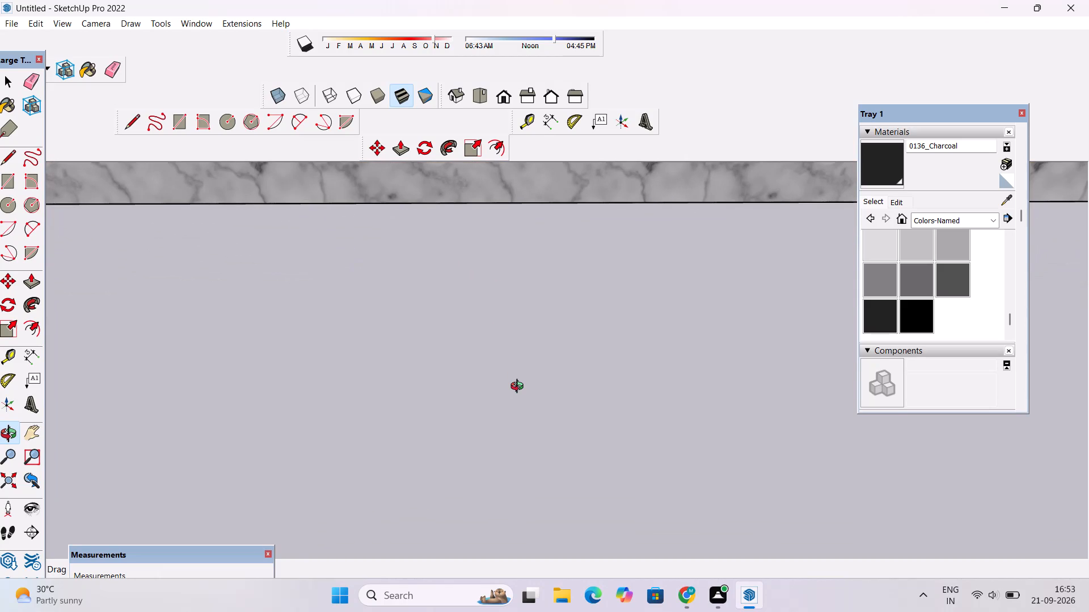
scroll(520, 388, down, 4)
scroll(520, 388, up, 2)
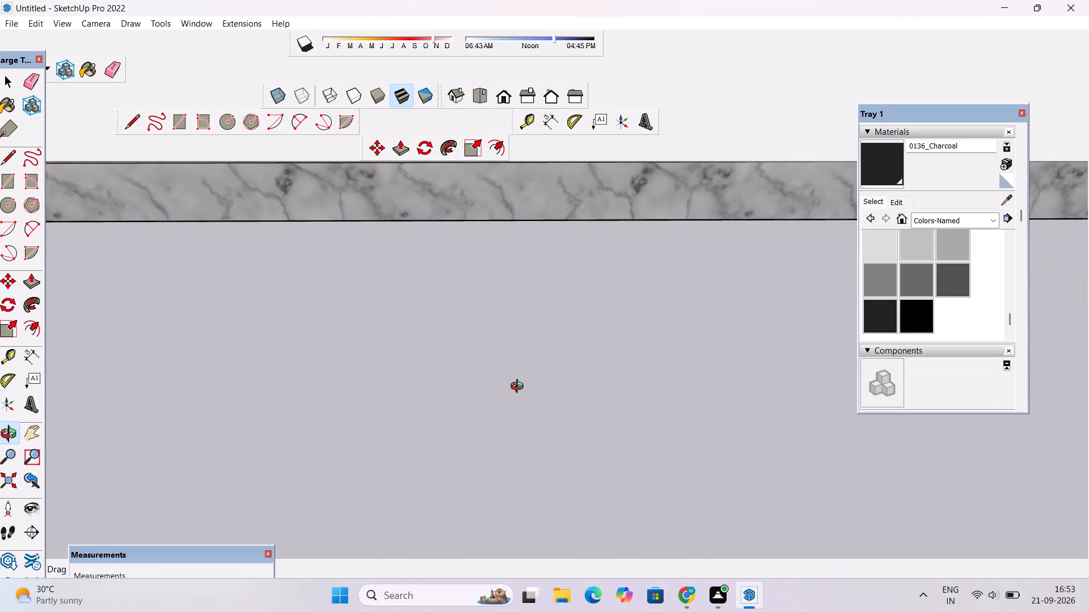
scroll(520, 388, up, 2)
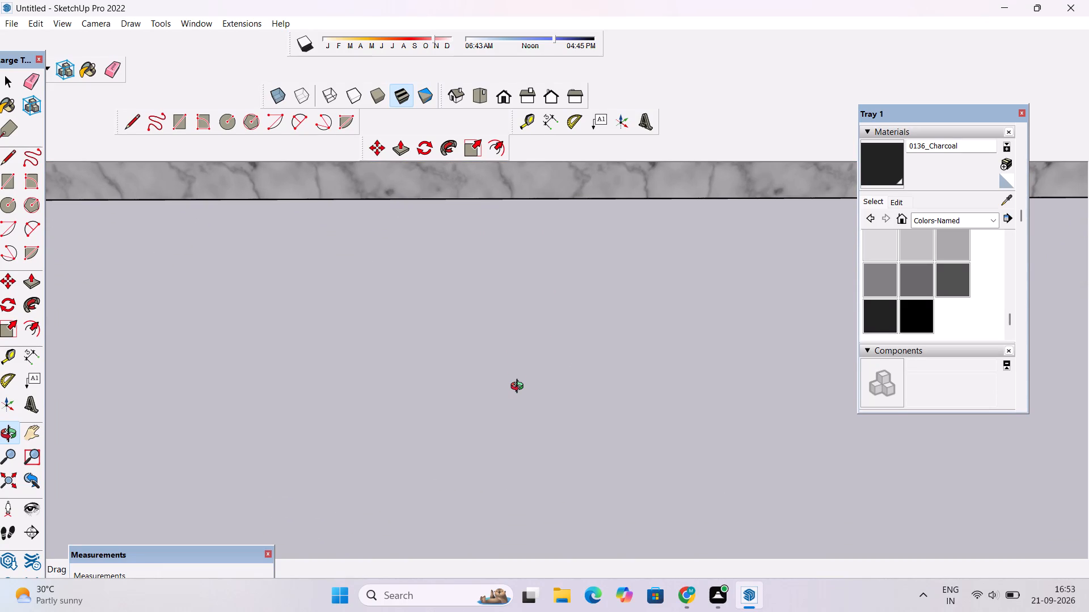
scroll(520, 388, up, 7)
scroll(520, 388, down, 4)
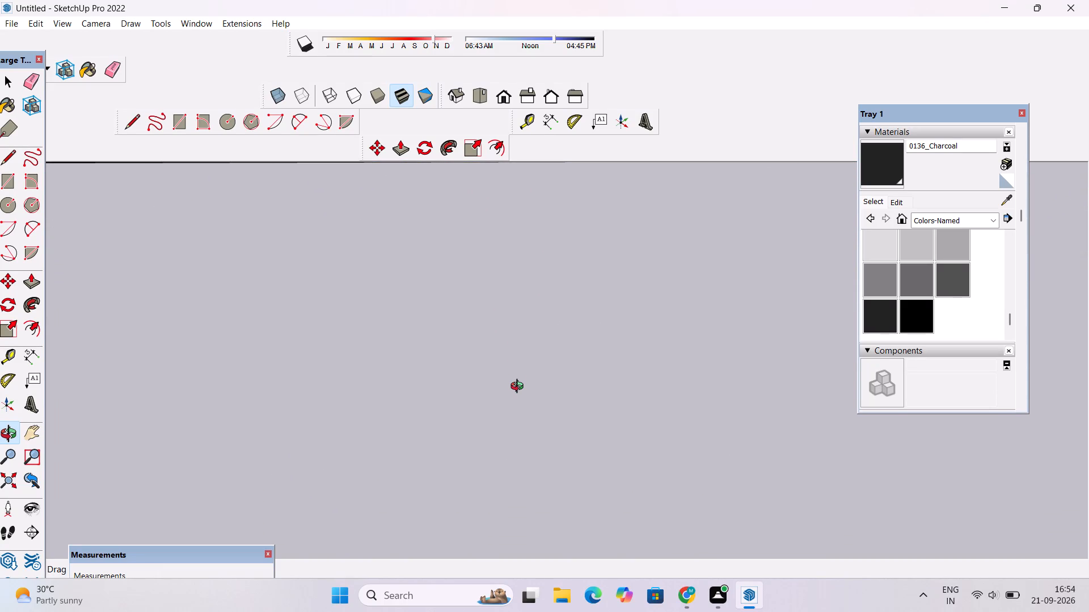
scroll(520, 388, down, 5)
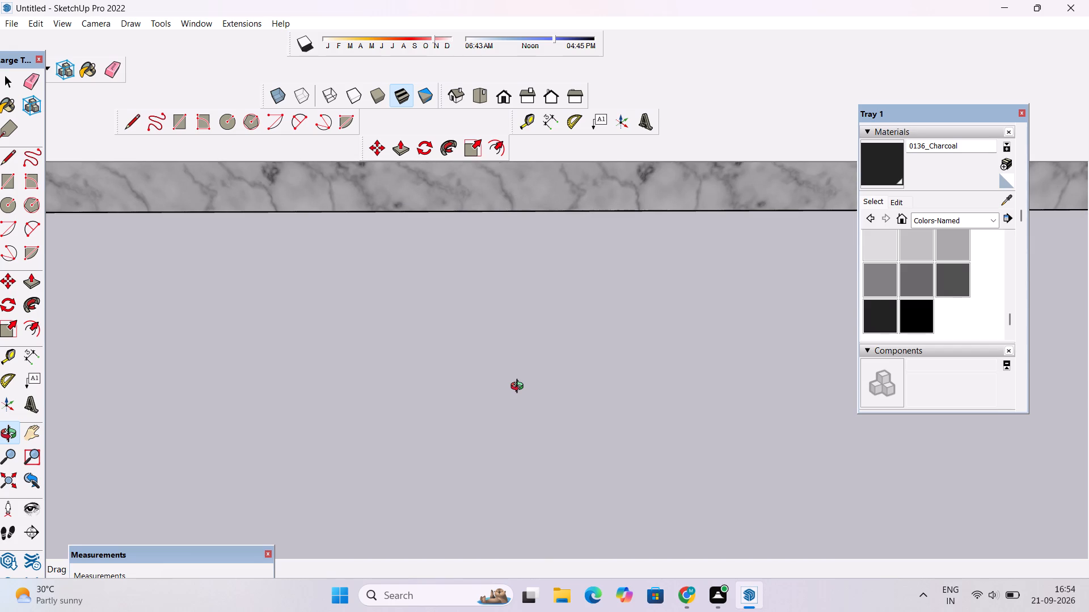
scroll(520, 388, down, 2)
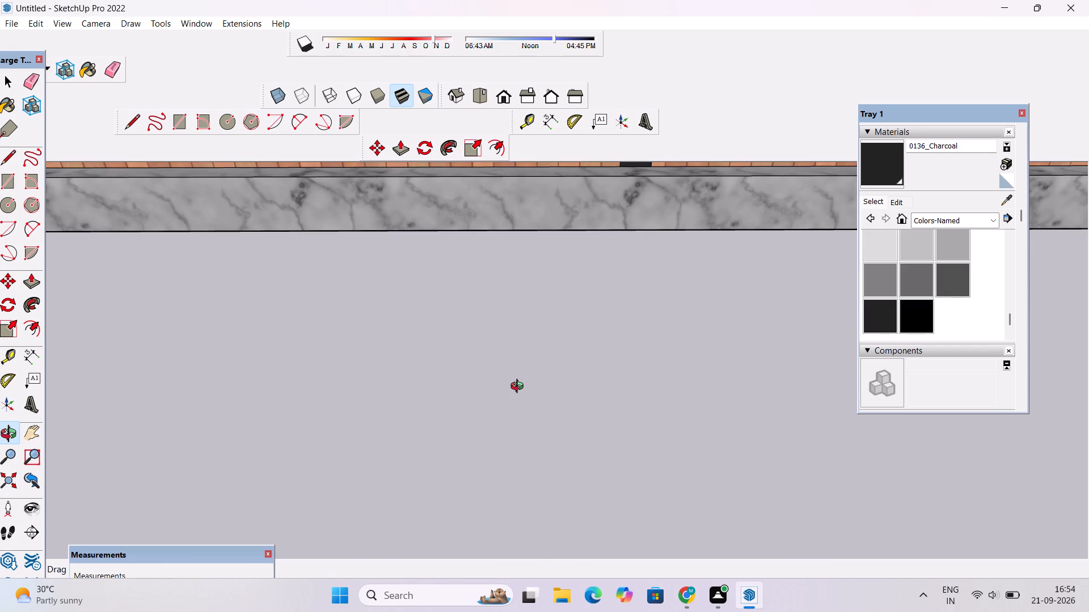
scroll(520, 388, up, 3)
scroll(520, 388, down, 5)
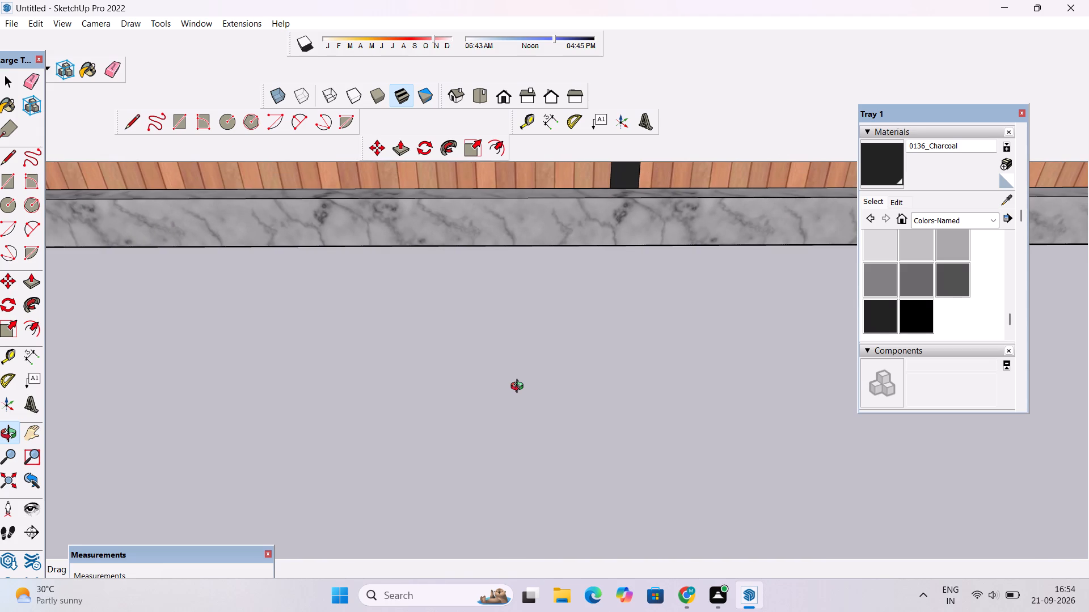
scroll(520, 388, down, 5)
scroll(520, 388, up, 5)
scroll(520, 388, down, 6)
Review the gate and entrance area from the front, ending with the whole house in view.
drag(516, 432, 511, 352)
scroll(511, 351, down, 10)
shift+drag(501, 369, 426, 420)
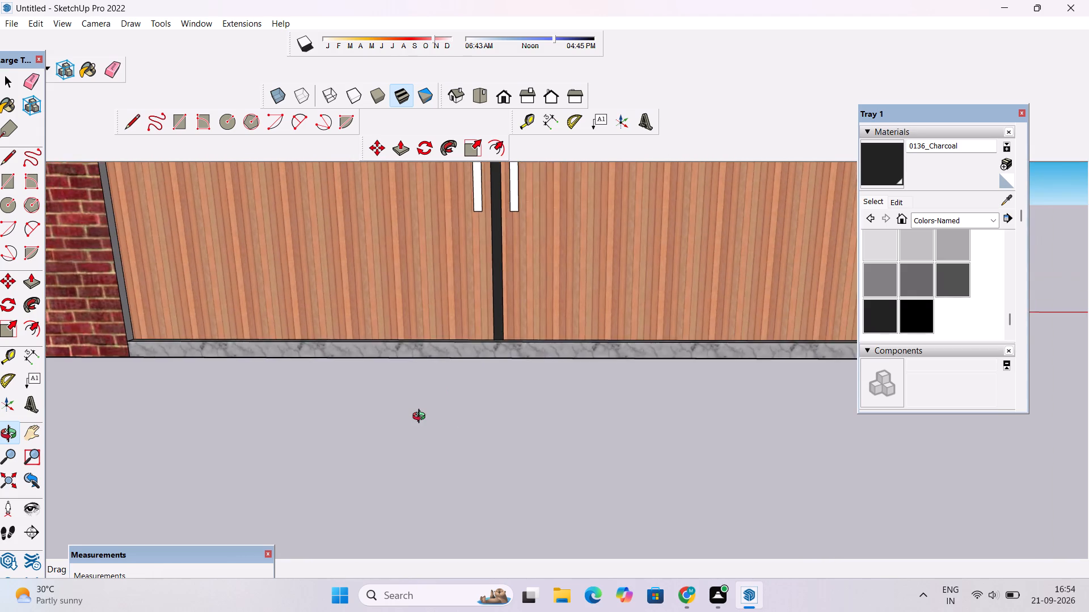
scroll(421, 418, down, 6)
shift+drag(421, 418, 423, 440)
scroll(423, 440, down, 4)
drag(426, 442, 437, 462)
scroll(436, 456, up, 2)
scroll(435, 442, down, 3)
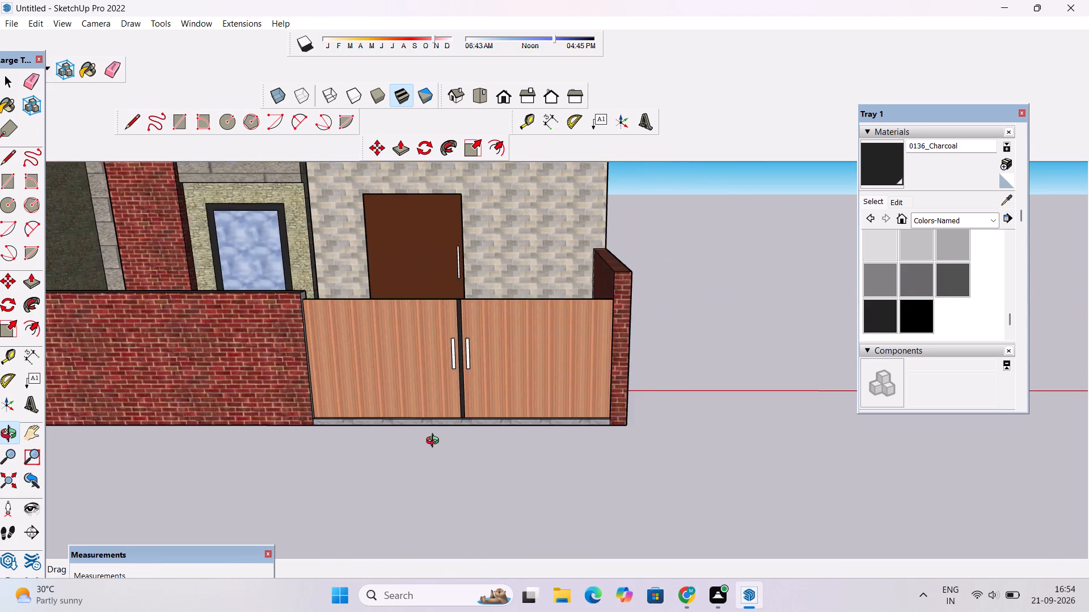
scroll(435, 442, down, 8)
shift+drag(458, 444, 541, 483)
scroll(544, 470, down, 5)
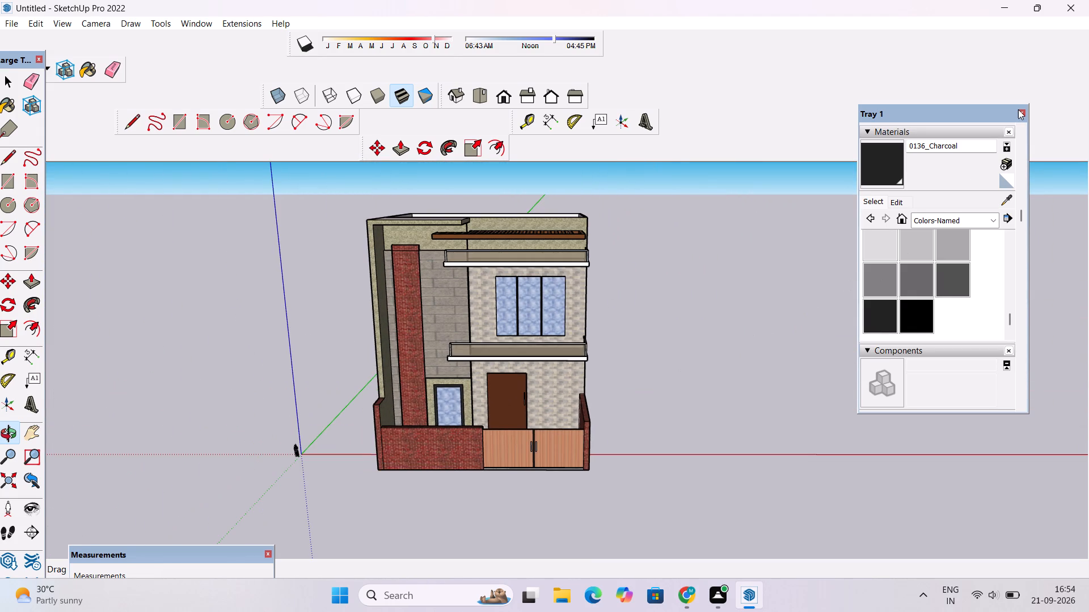
Close the tray holding the Materials and Components panels.
click(1019, 109)
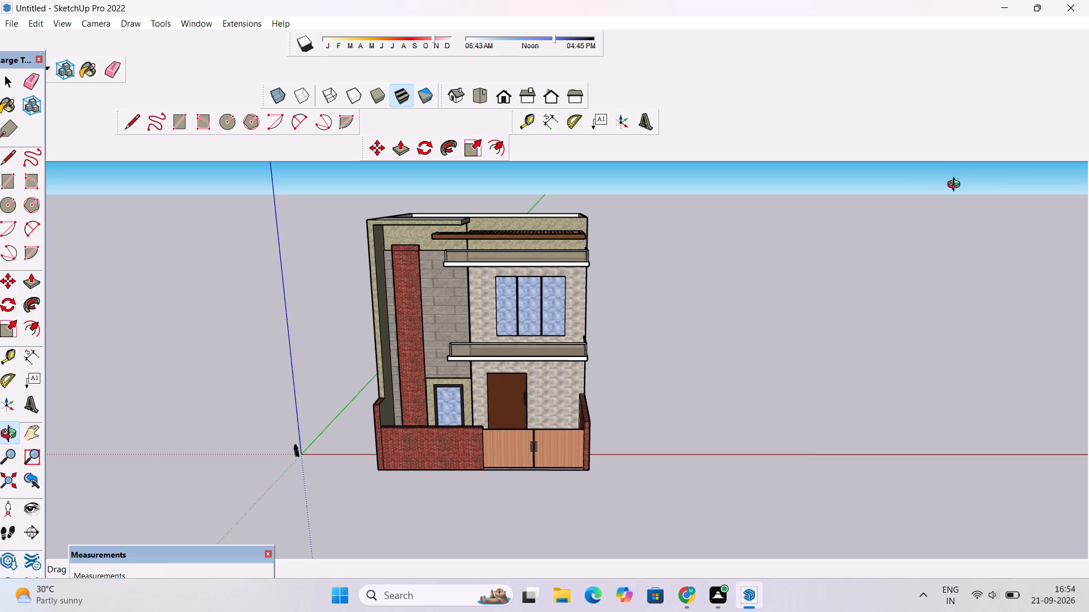
Save the model in the Downloads folder as a SketchUp Models (*.skp) file named G + 1 HOUSE.
key(ctrl+s)
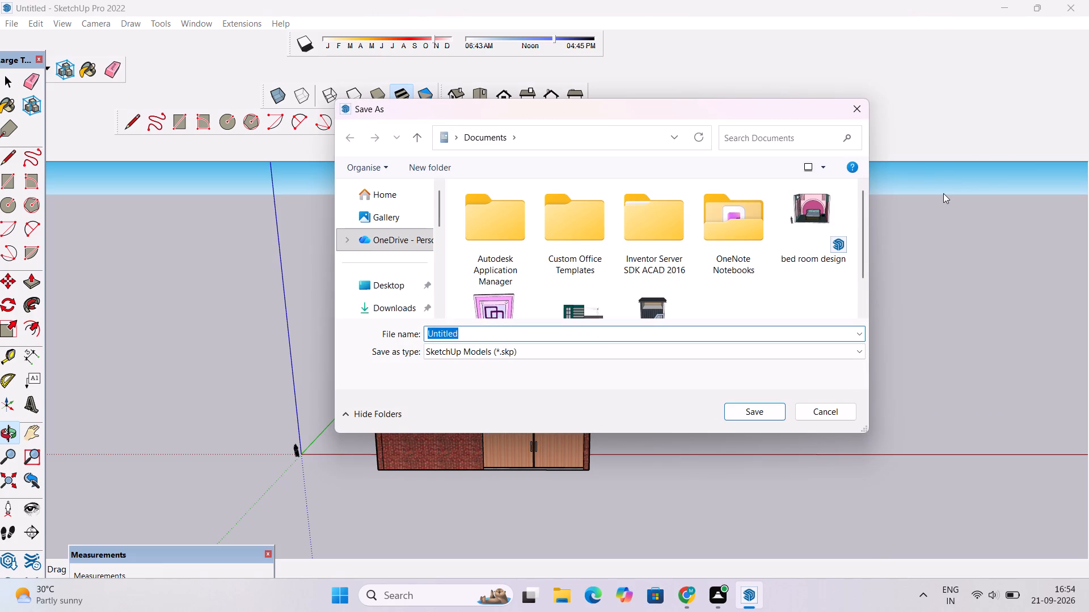
click(410, 305)
click(479, 334)
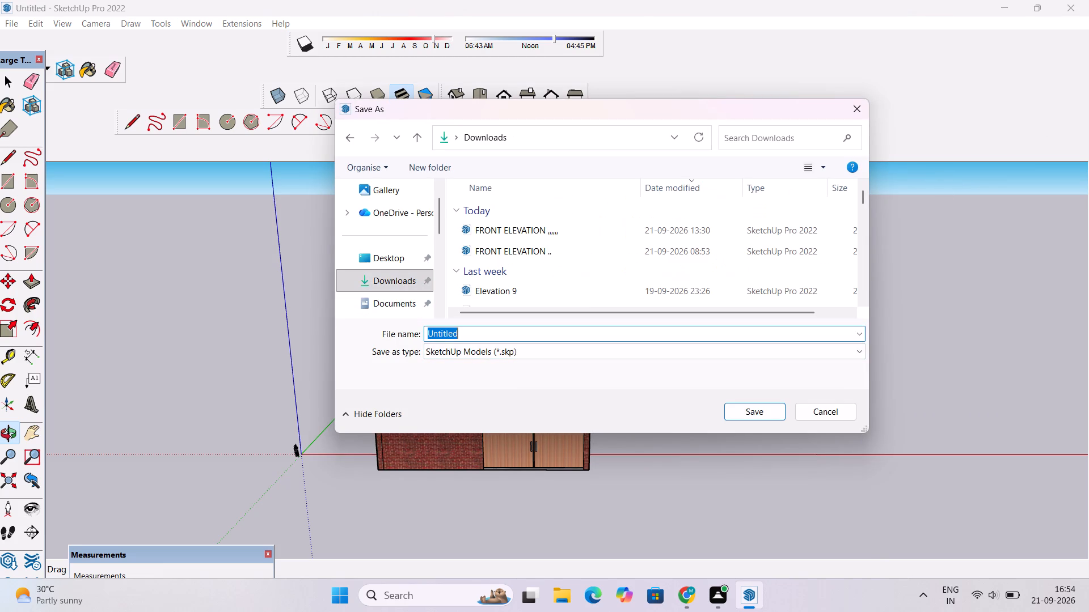
key(BackSpace)
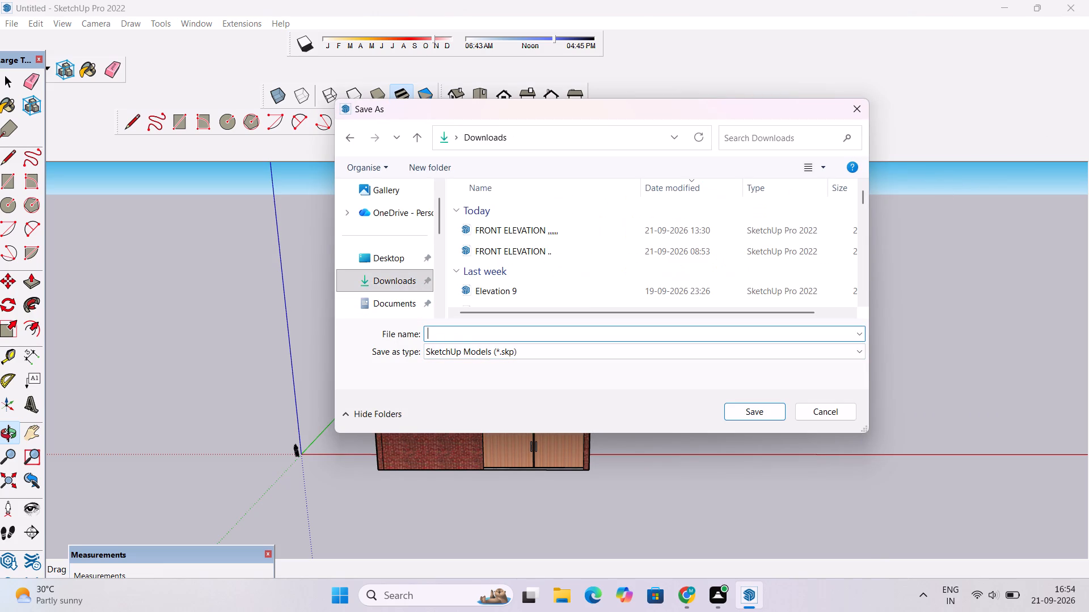
text(G)
key(space)
key(shift+plus)
key(space)
text(1)
key(space)
text(HOUSE)
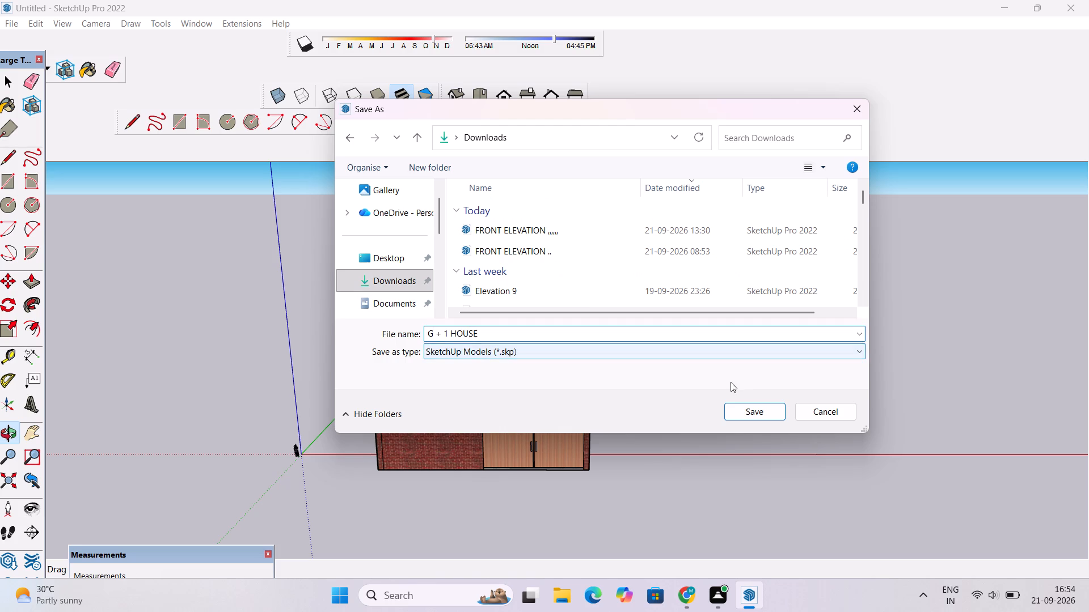
click(597, 347)
click(593, 350)
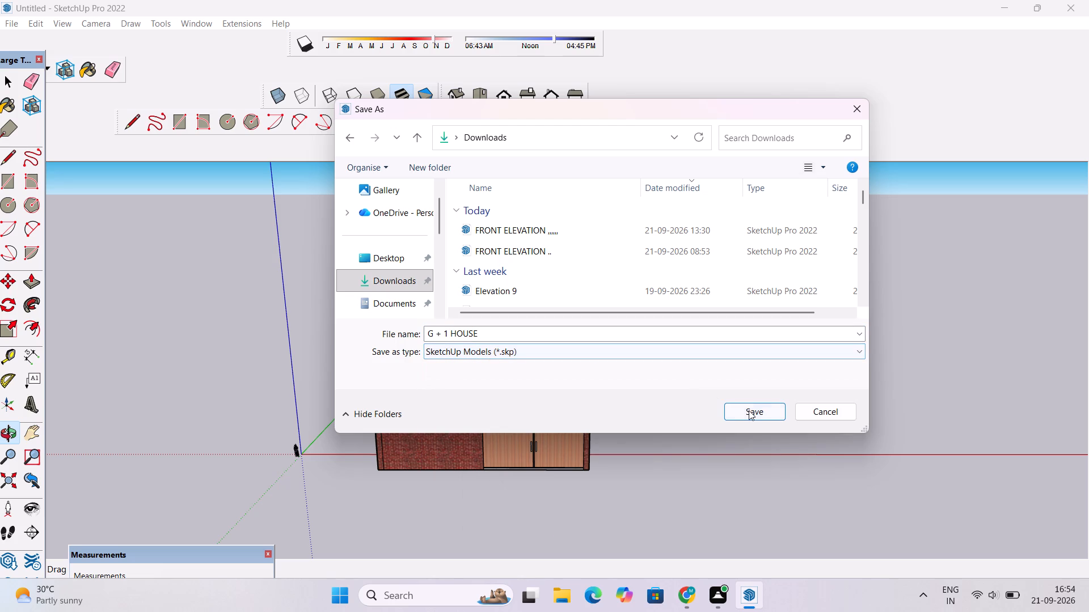
click(749, 410)
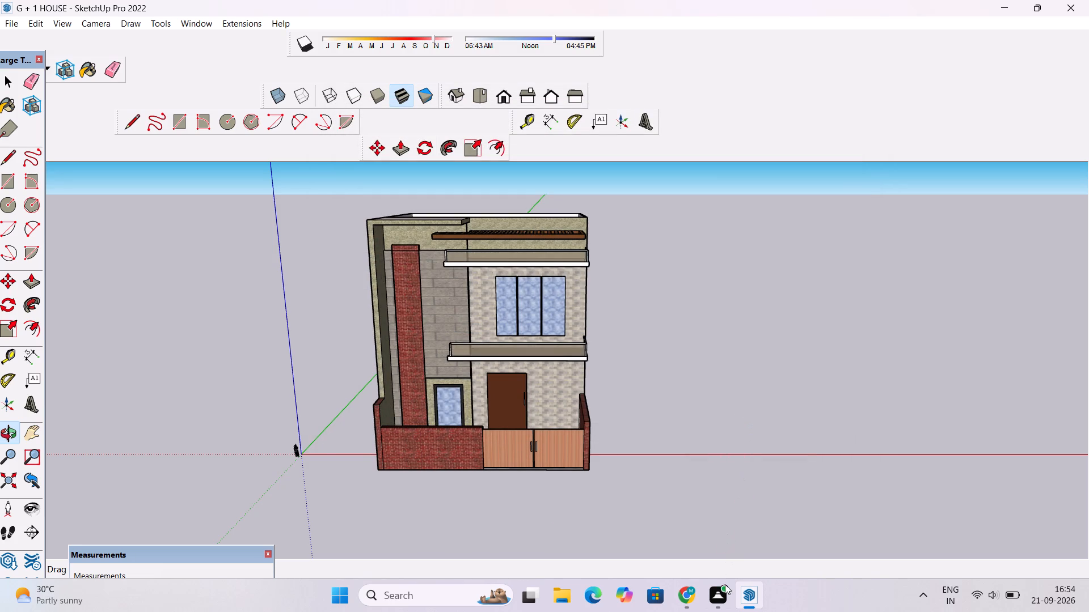
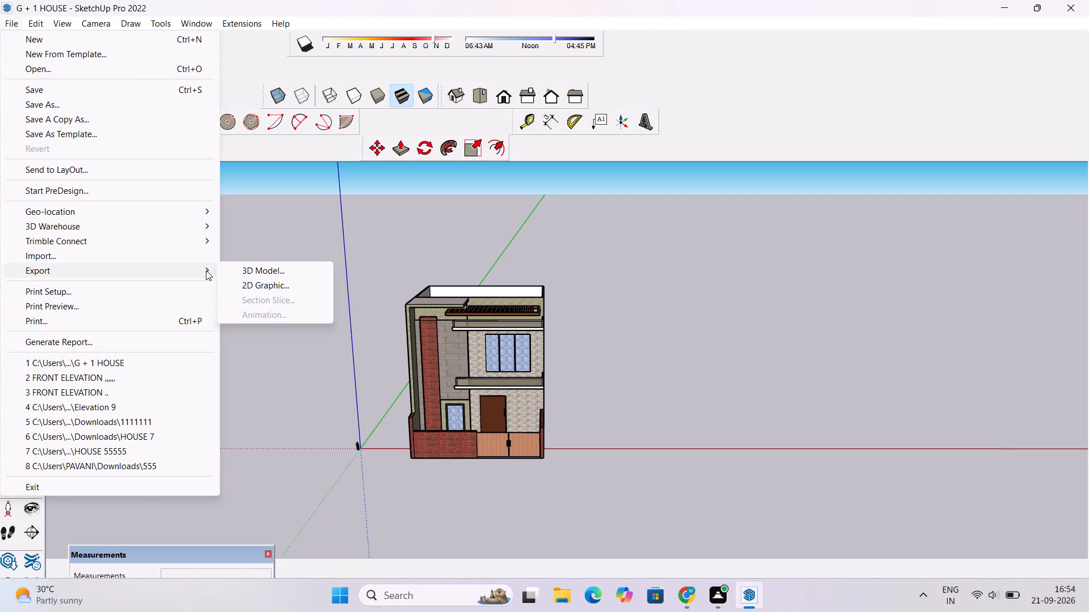
Export the current house view as a 2D graphic in PDF format to the Downloads folder, named G + 1 HOUSE PDF.
click(263, 284)
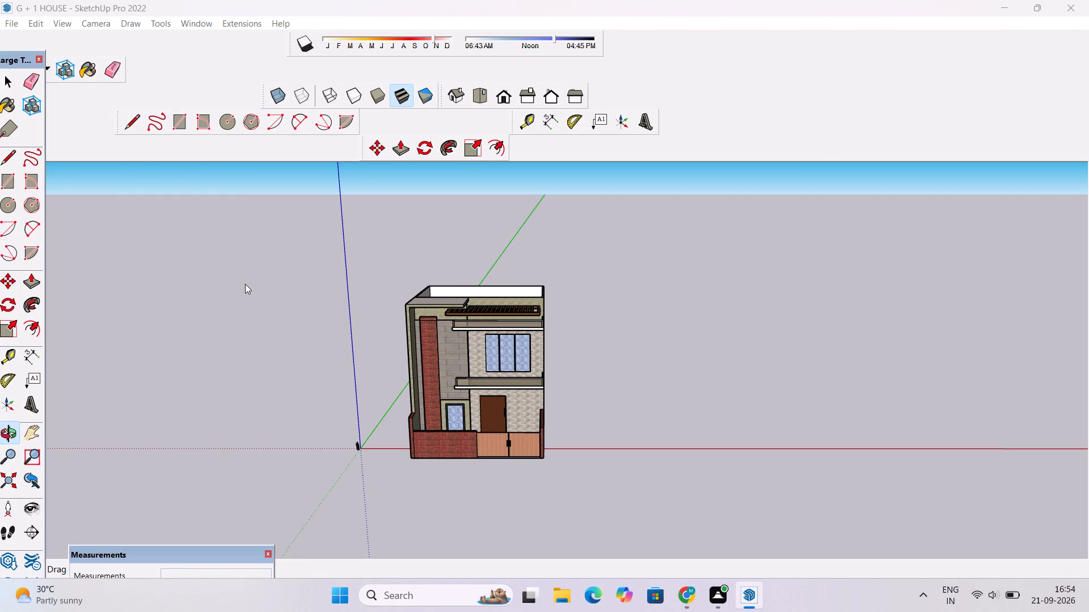
double_click(495, 332)
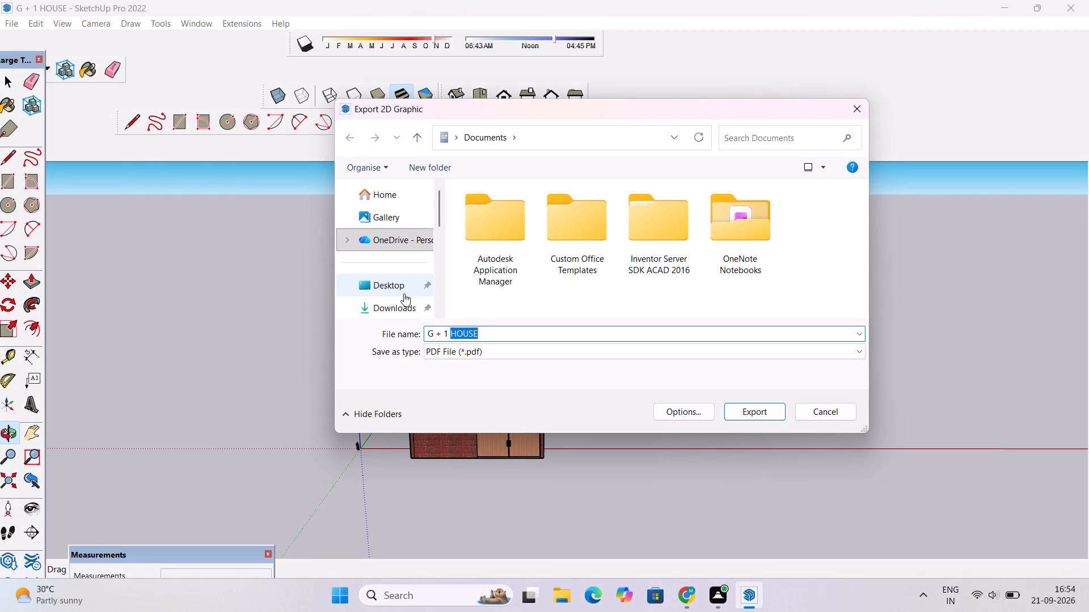
click(394, 302)
triple_click(480, 330)
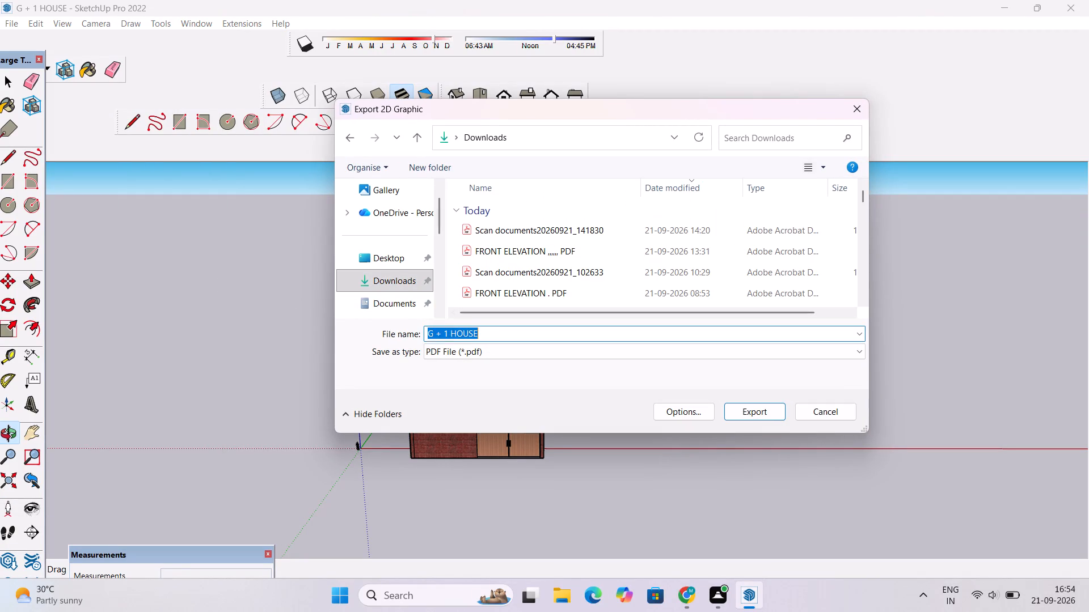
key(space)
text(PDF)
click(510, 348)
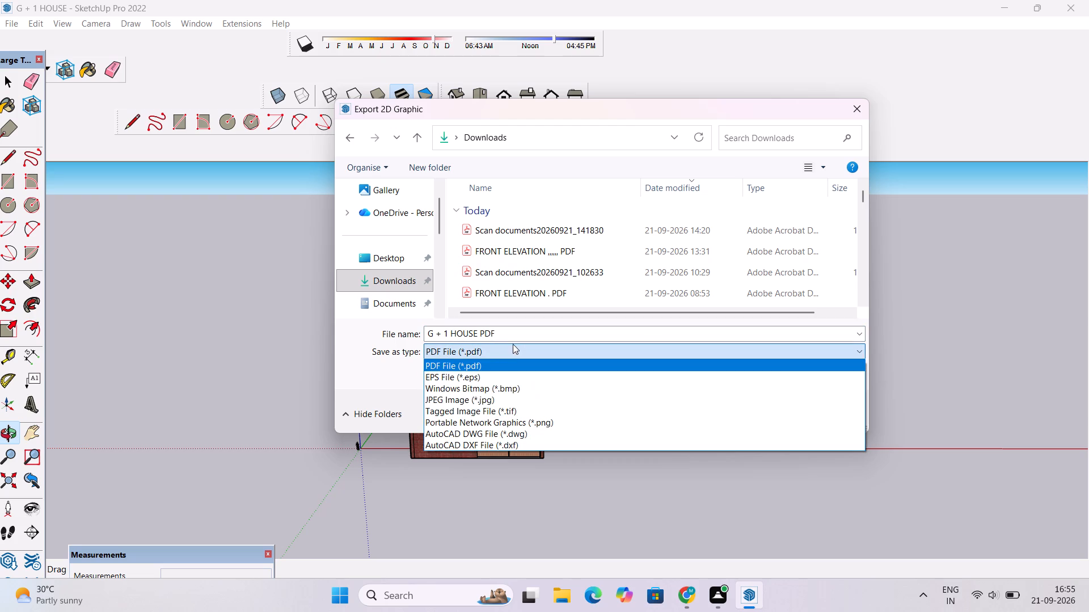
click(513, 349)
click(747, 416)
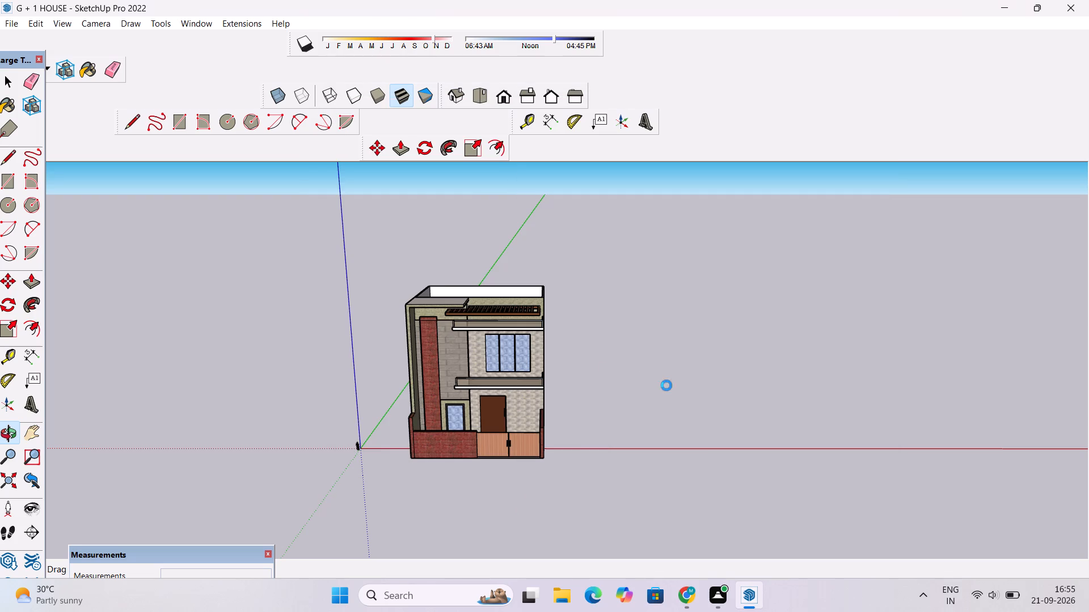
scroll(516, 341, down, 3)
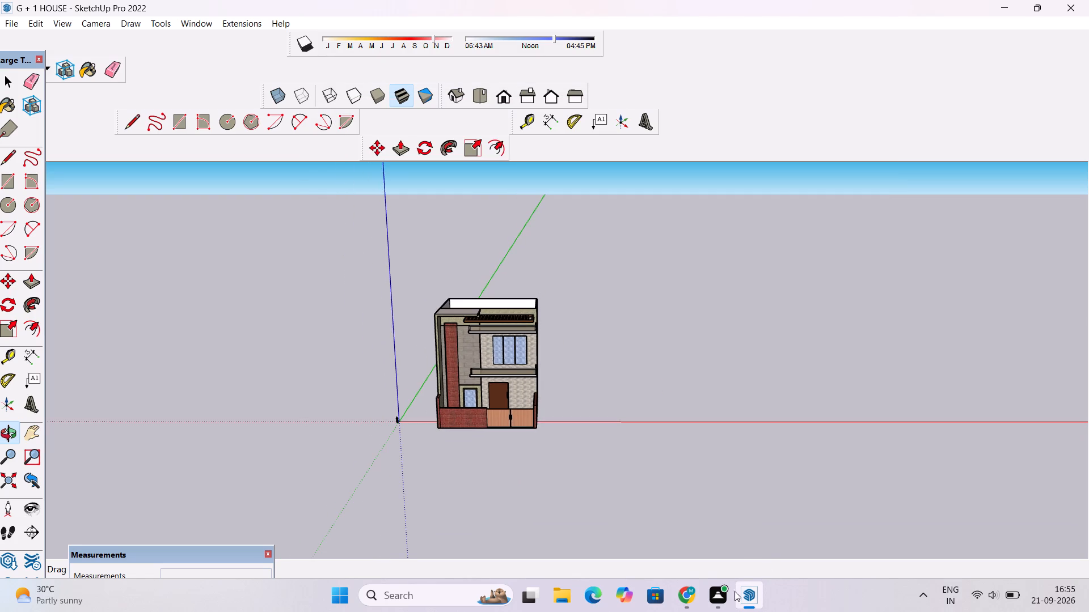